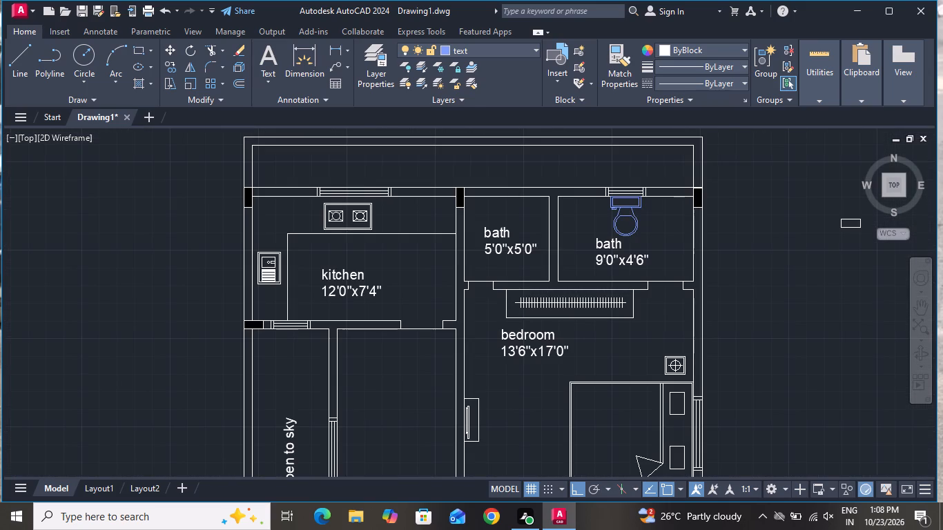
# Draw a bed rectangle about 5'3" by 4'8" against the window wall of the 13'6"x12'0" bedroom.
pyautogui.scroll(1, 627, 340)
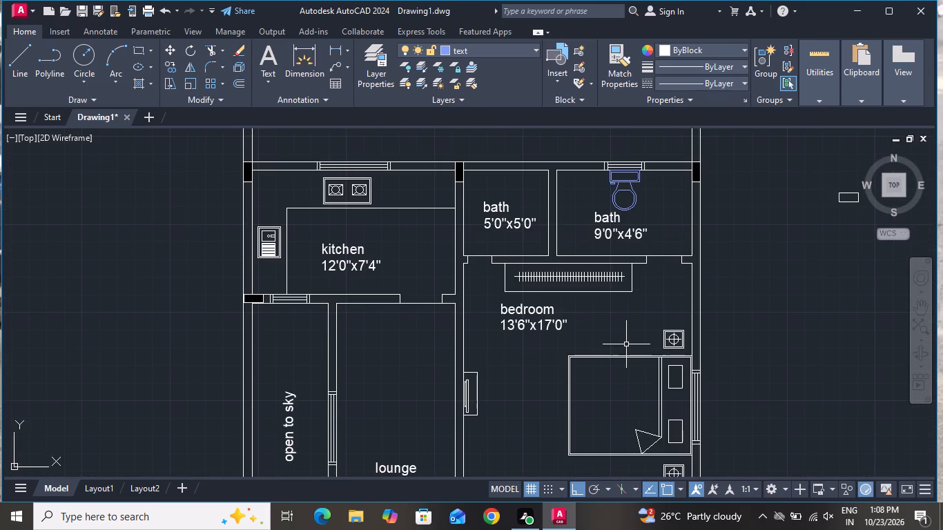
pyautogui.scroll(-2, 626, 344)
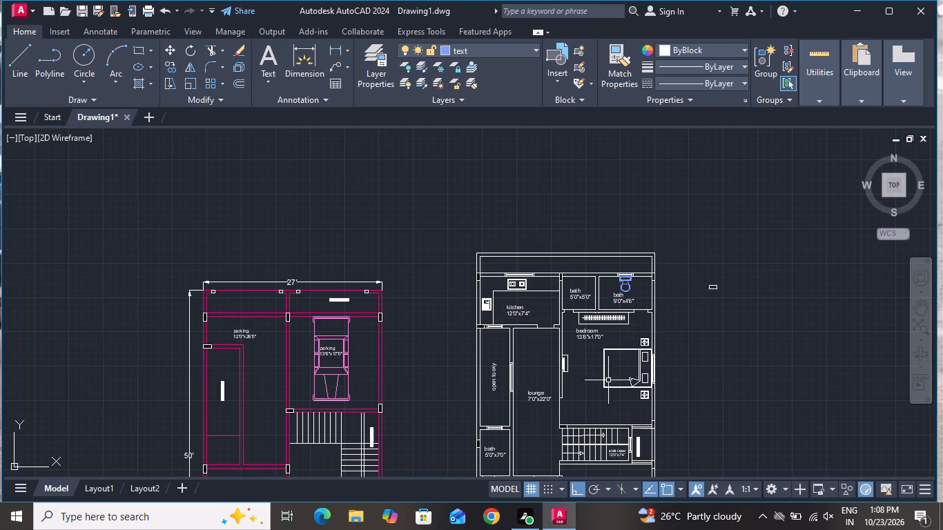
pyautogui.scroll(3, 576, 402)
pyautogui.scroll(-2, 575, 403)
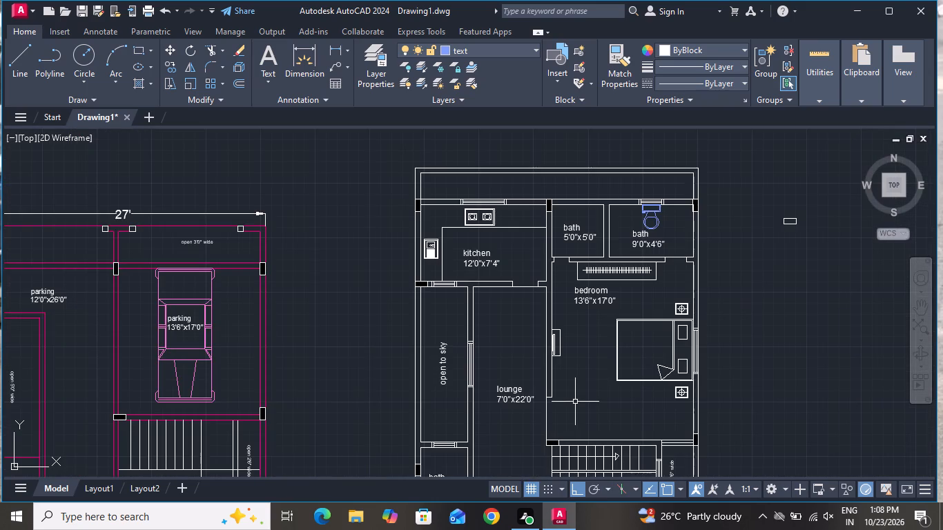
pyautogui.scroll(-1, 580, 395)
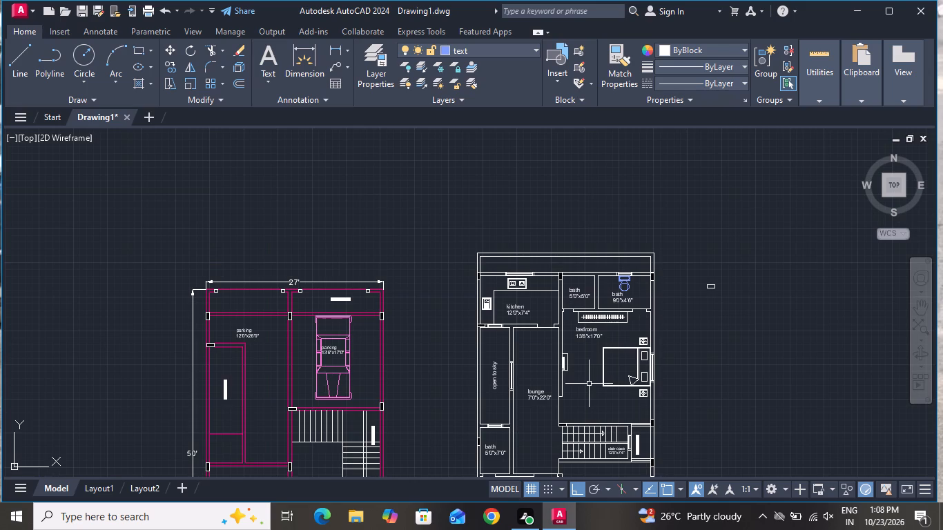
pyautogui.scroll(-2, 630, 308)
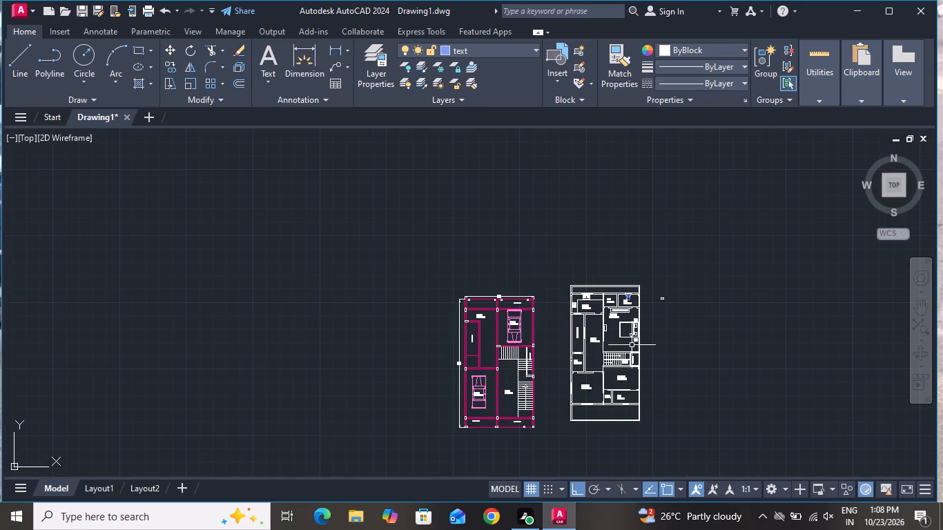
pyautogui.scroll(2, 610, 403)
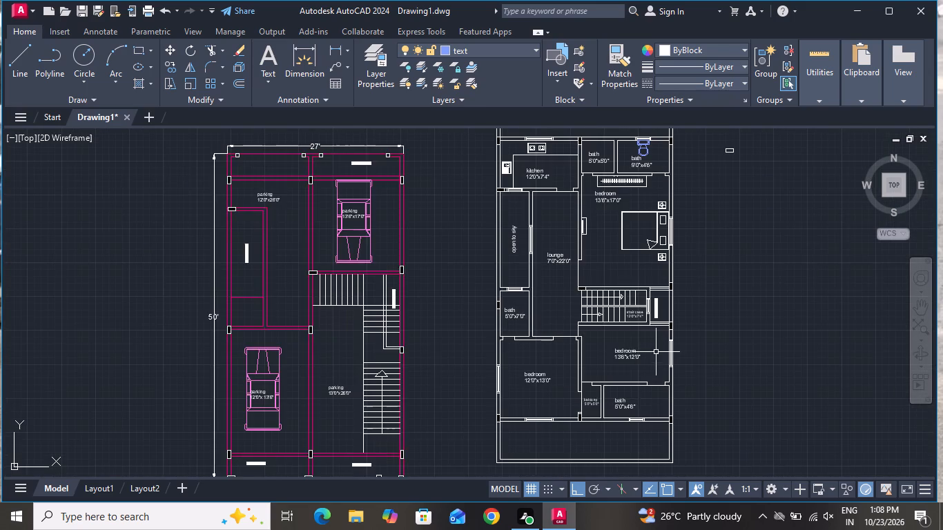
pyautogui.scroll(2, 656, 352)
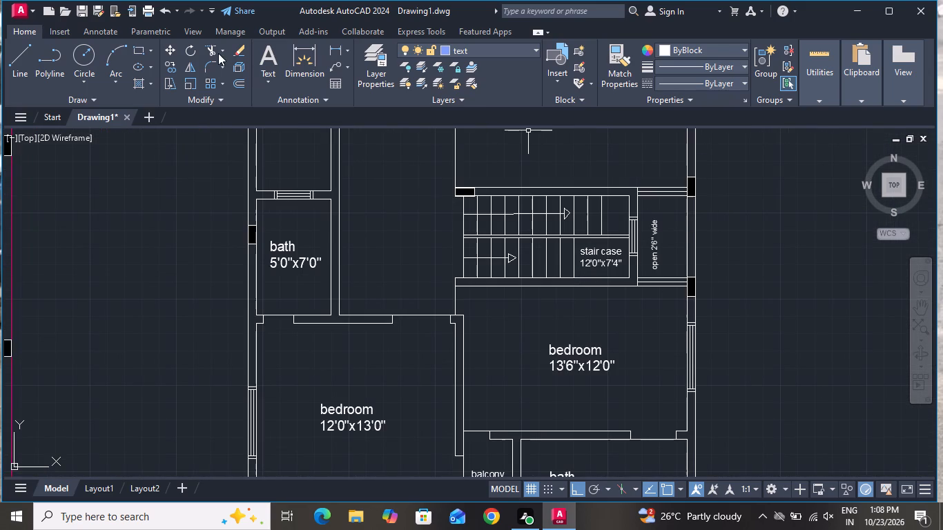
pyautogui.click(142, 51)
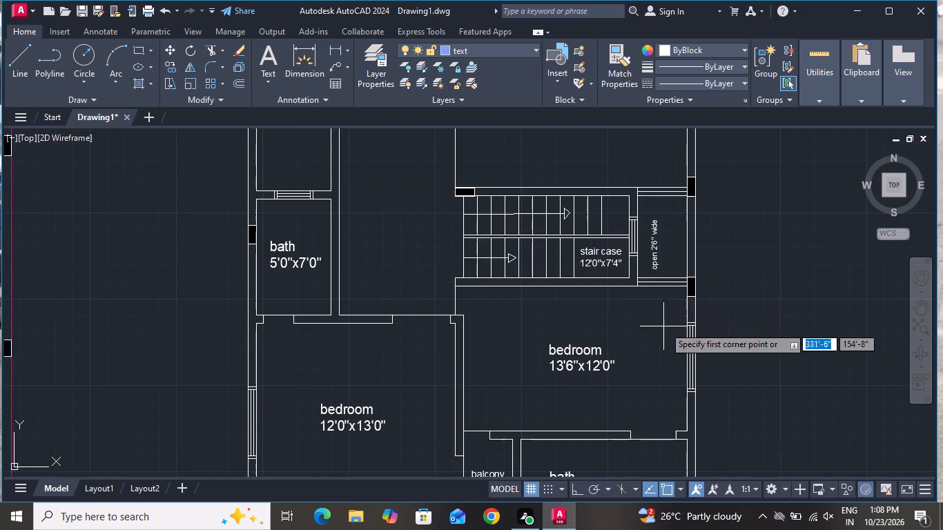
pyautogui.scroll(1, 676, 319)
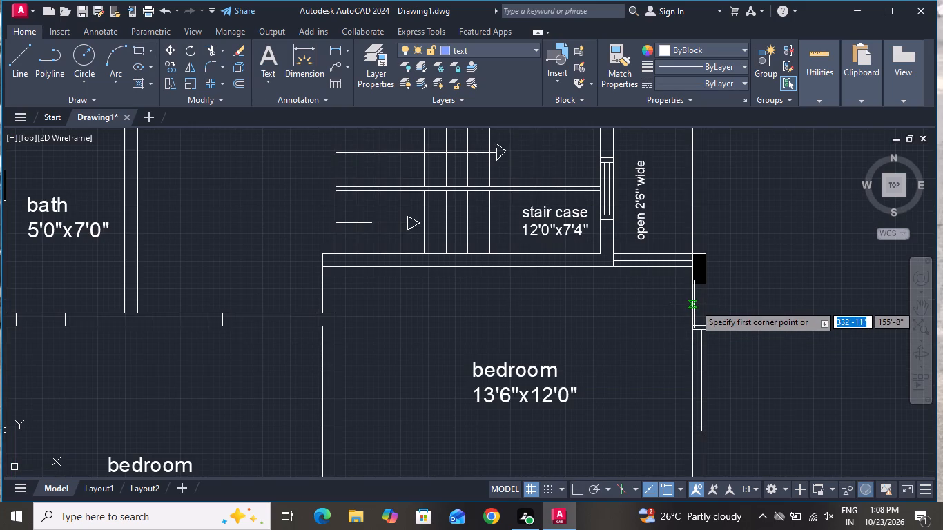
pyautogui.click(692, 310)
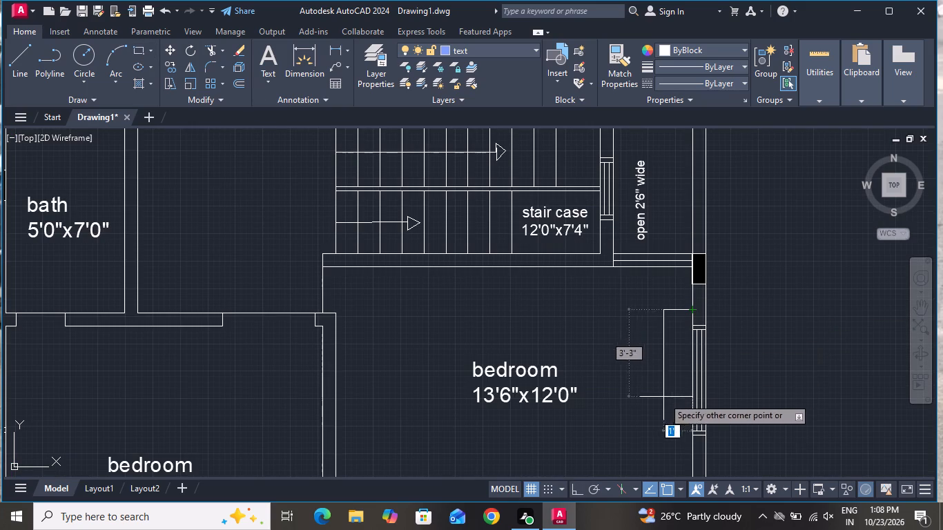
pyautogui.click(554, 435)
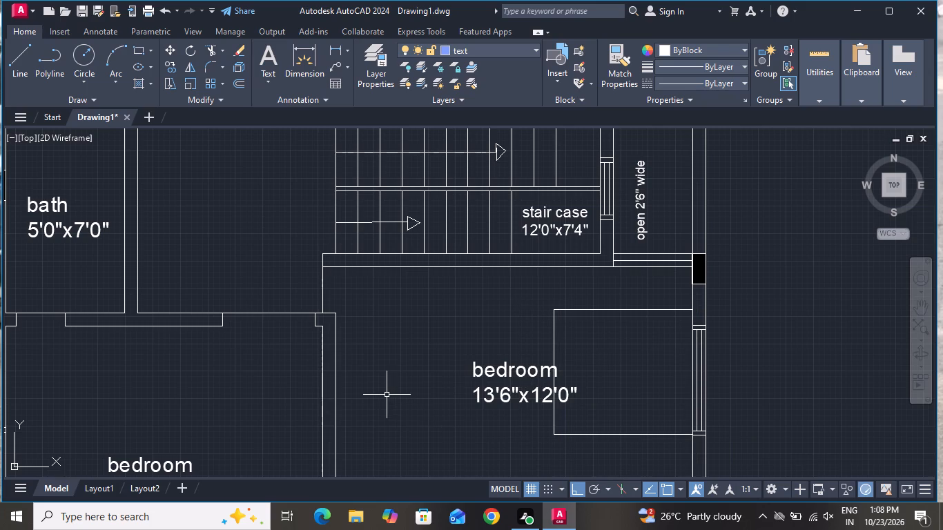
# Offset the bed rectangle 1" inward to form its inner outline.
pyautogui.write('o')
pyautogui.press('space')
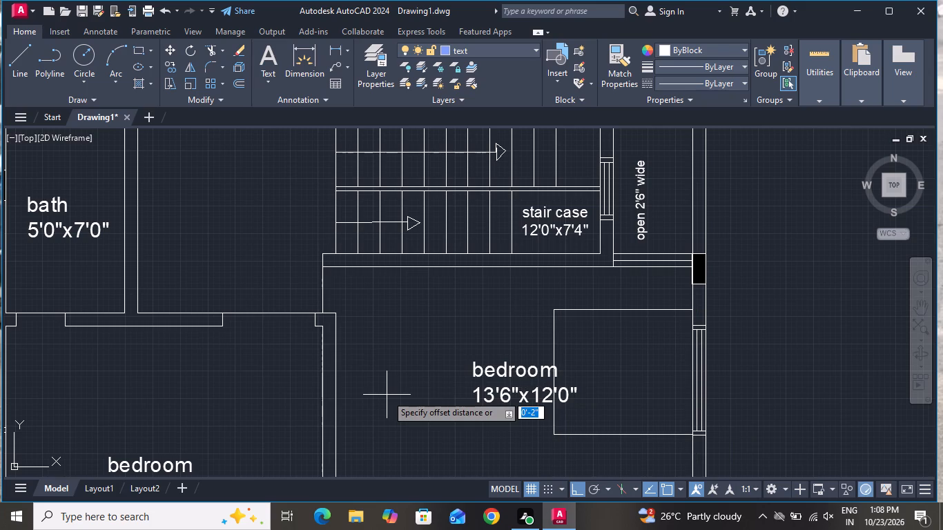
pyautogui.press('1')
pyautogui.hotkey('shift', '"')
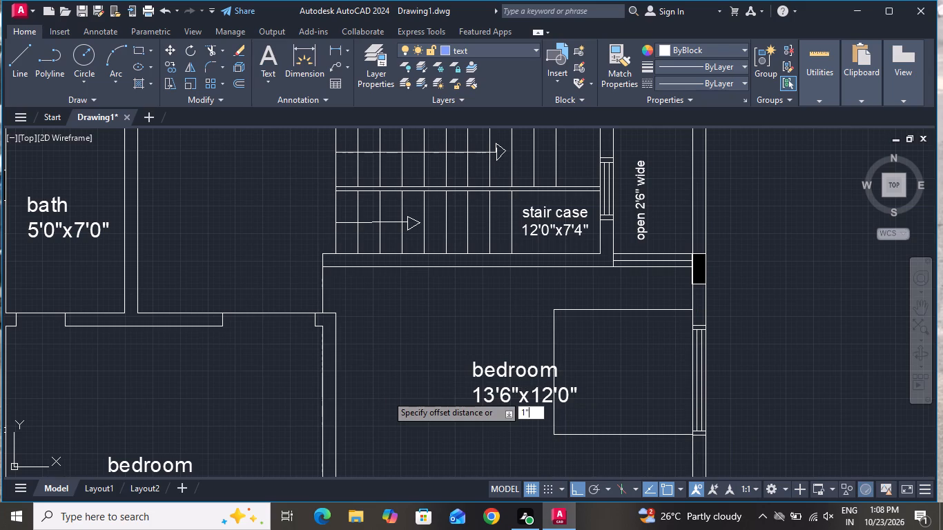
pyautogui.press('Return')
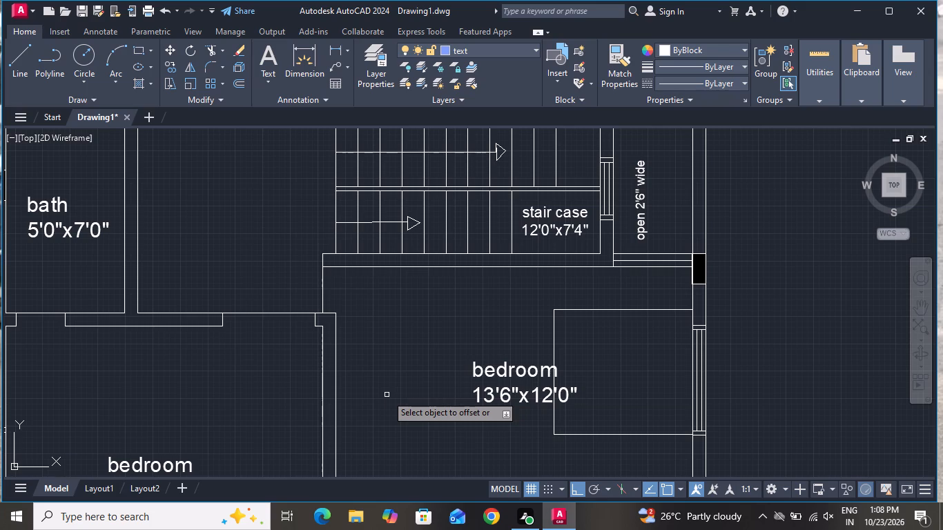
pyautogui.click(603, 310)
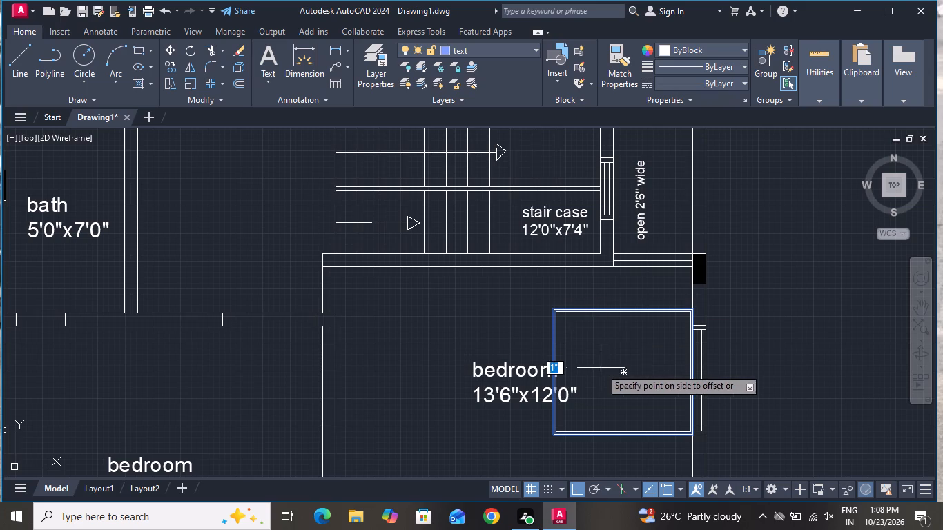
pyautogui.click(601, 368)
pyautogui.rightClick(601, 368)
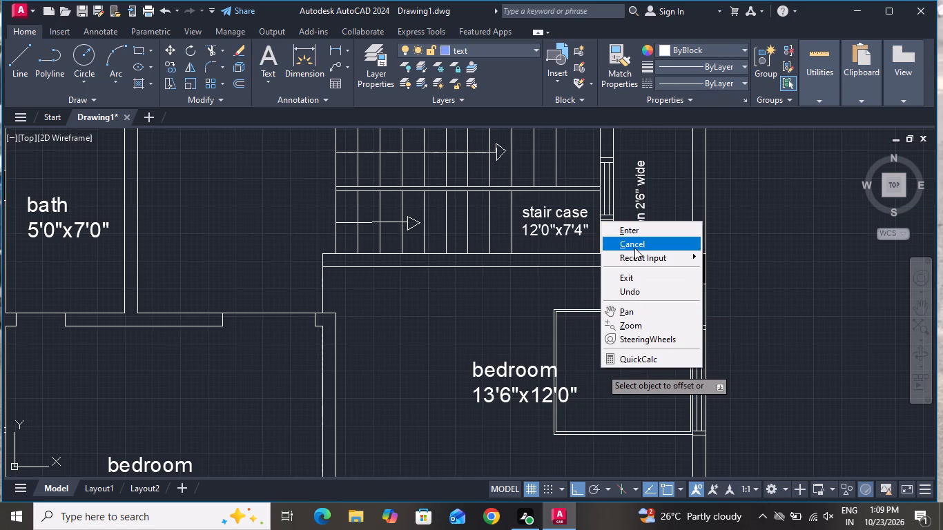
pyautogui.click(634, 248)
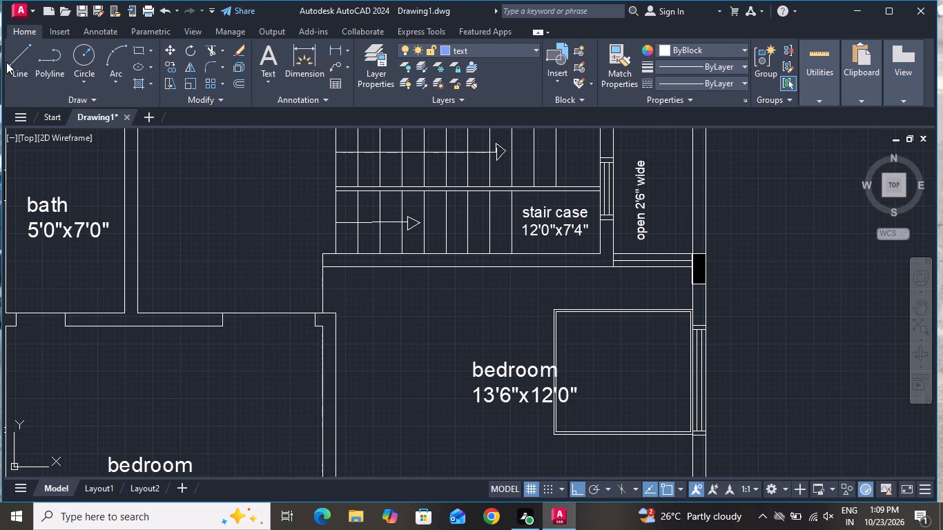
# Draw a vertical blanket line about 4' long down from the bed's inner top edge, near its window end.
pyautogui.click(6, 62)
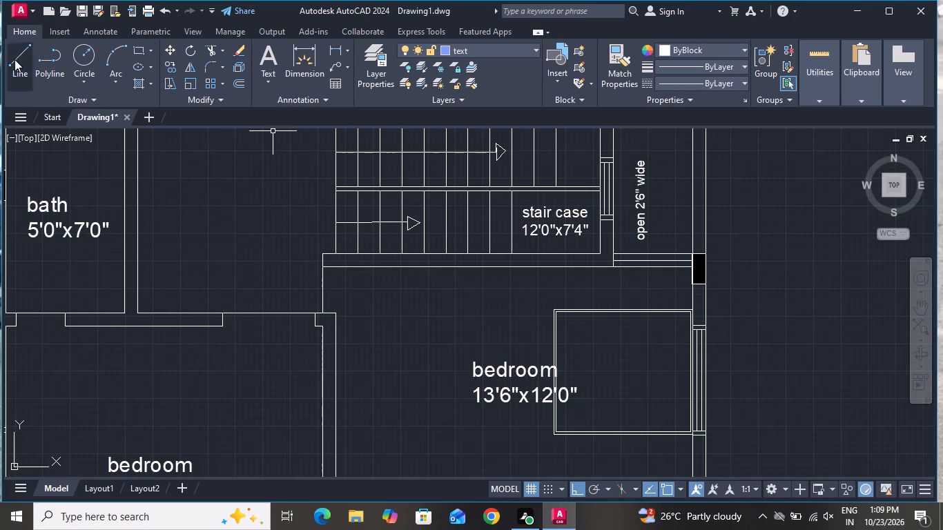
pyautogui.click(15, 59)
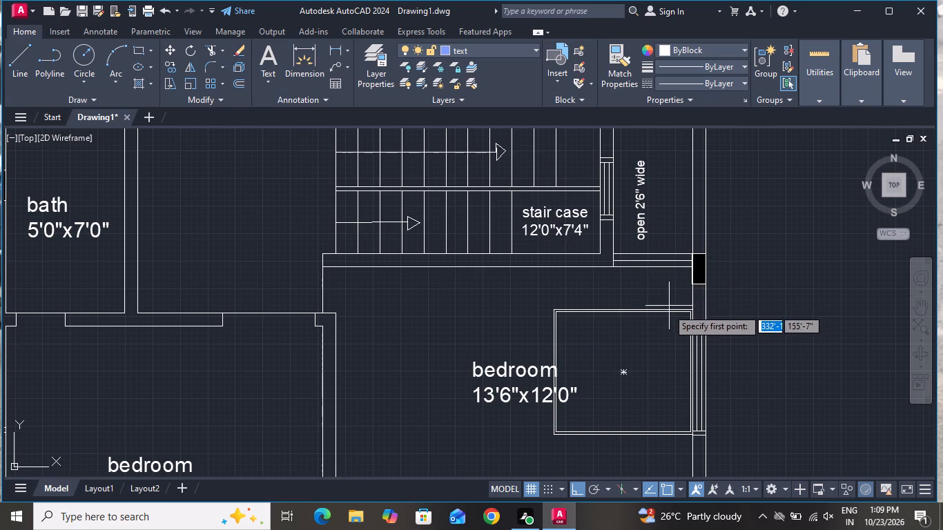
pyautogui.scroll(2, 665, 317)
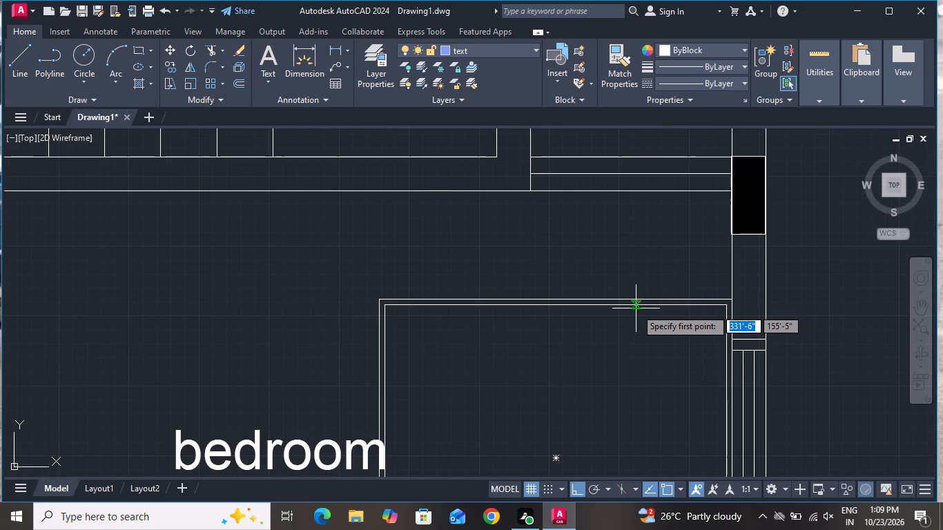
pyautogui.click(635, 307)
pyautogui.scroll(-2, 644, 302)
pyautogui.scroll(2, 630, 403)
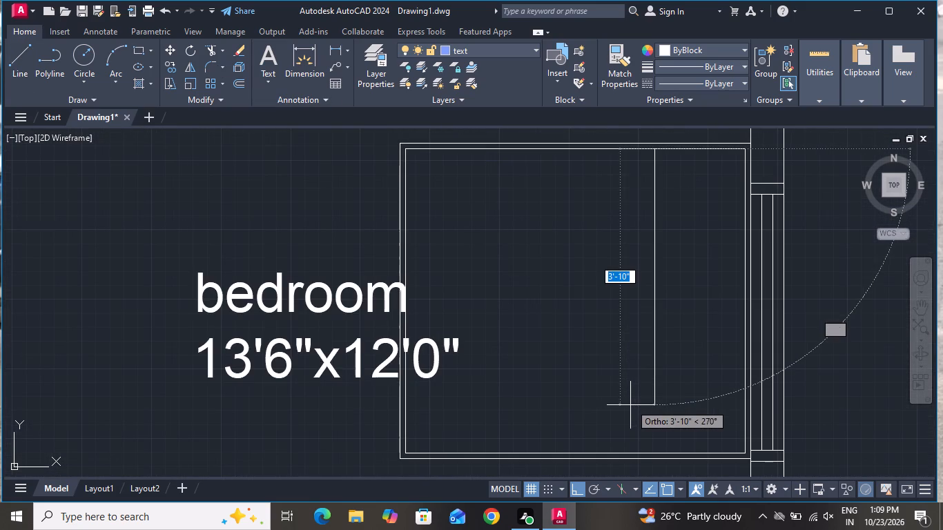
pyautogui.click(630, 418)
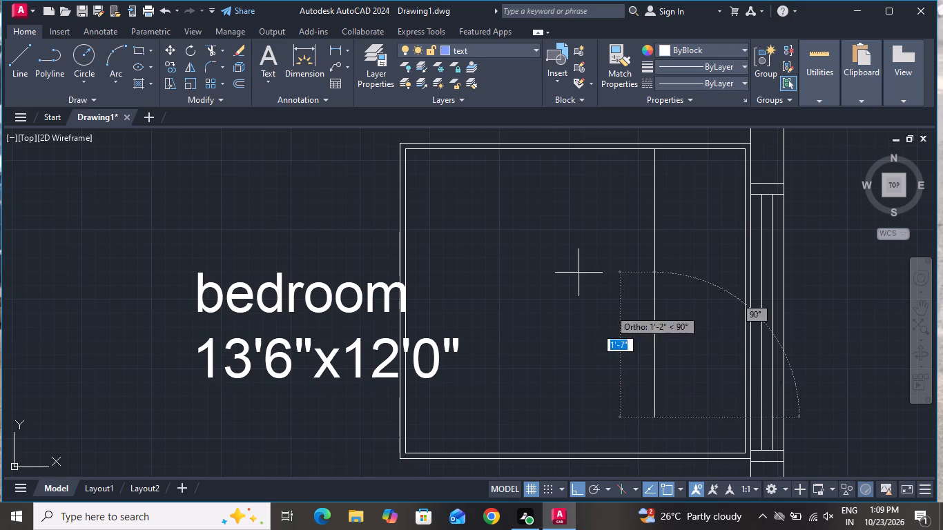
# With Ortho off, draw a fold triangle from the blanket line's lower end to the bed's inner bottom edge, sides about 9" and 10", closing at its start.
pyautogui.click(579, 493)
pyautogui.scroll(3, 638, 444)
pyautogui.scroll(-2, 617, 427)
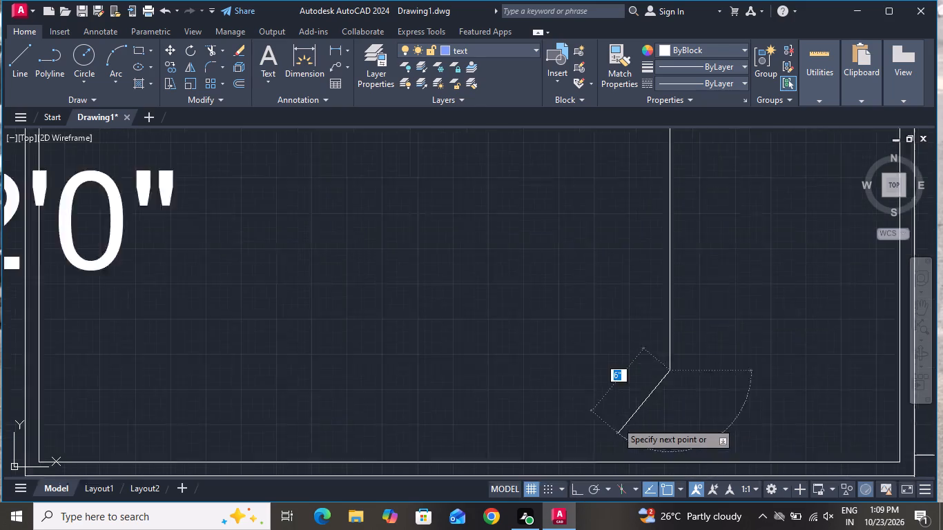
pyautogui.scroll(-1, 615, 420)
pyautogui.scroll(2, 604, 424)
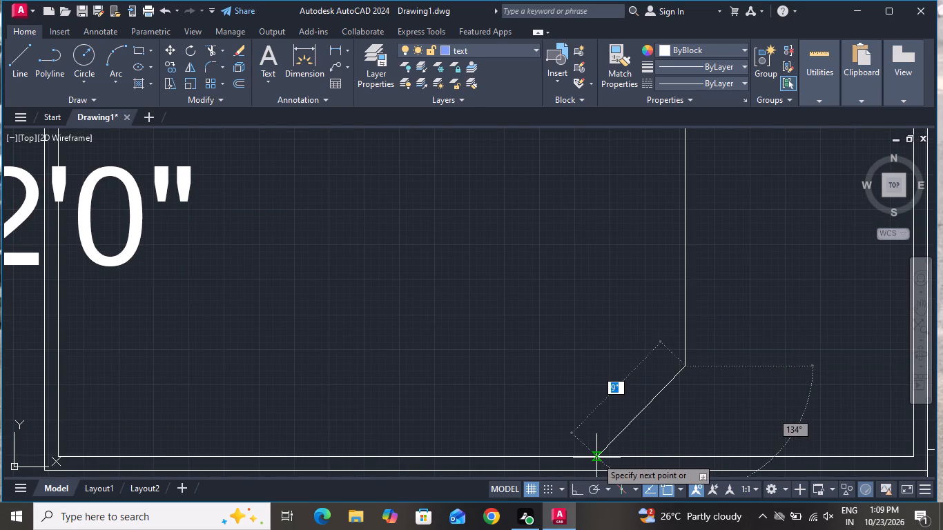
pyautogui.click(595, 458)
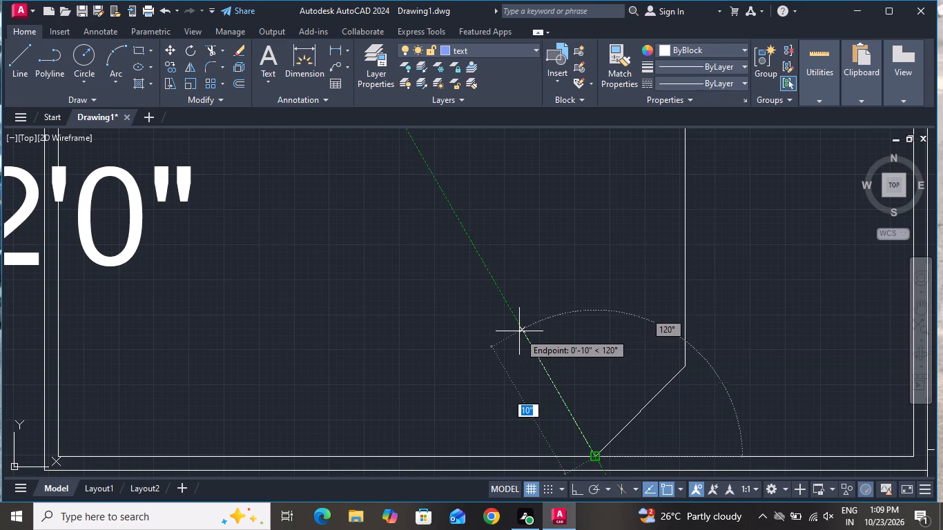
pyautogui.click(521, 331)
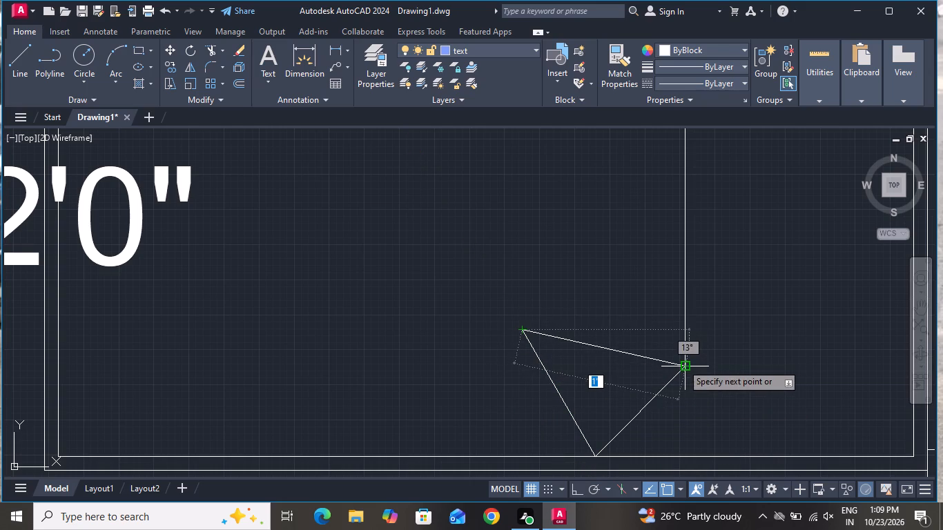
pyautogui.click(682, 364)
pyautogui.rightClick(682, 364)
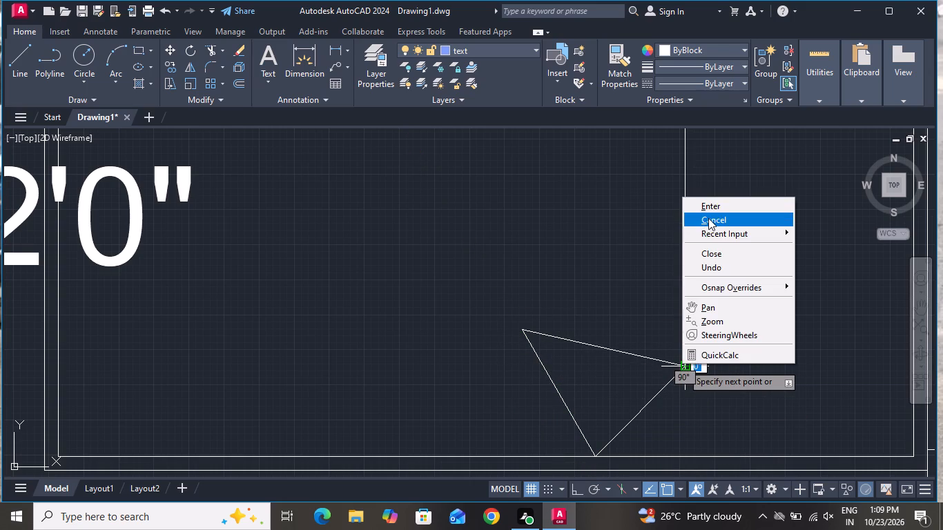
pyautogui.click(708, 218)
# Draw a second fold triangle near the blanket line's upper end, its first side about 7" to the bed's inner top edge, closing at its start.
pyautogui.scroll(-3, 685, 302)
pyautogui.click(12, 48)
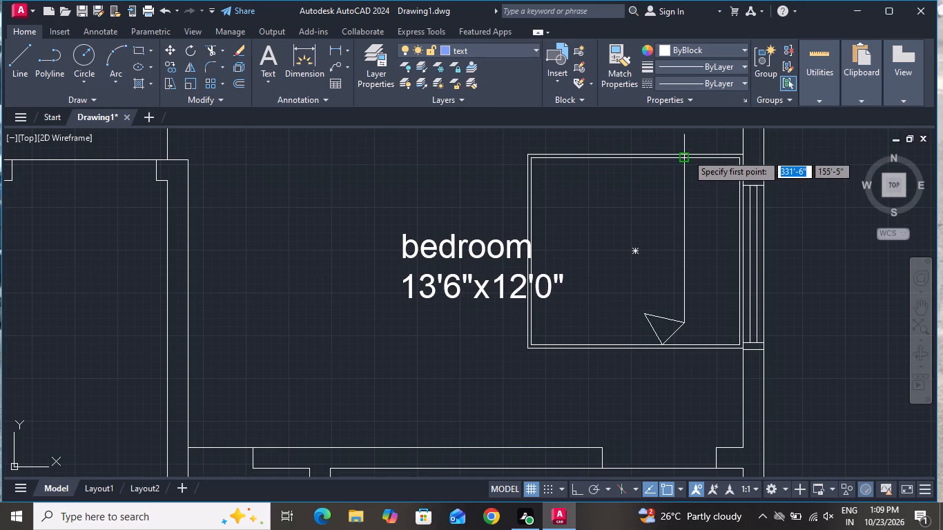
pyautogui.scroll(3, 687, 154)
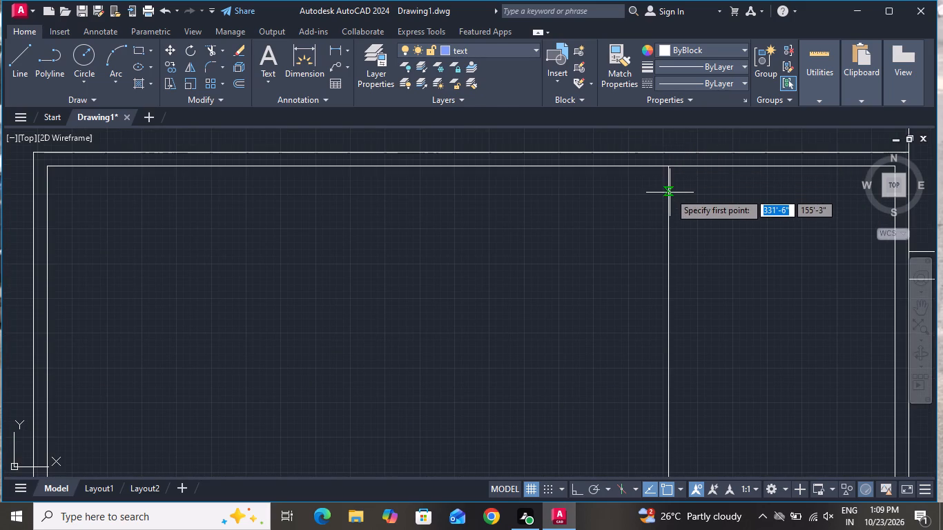
pyautogui.click(668, 224)
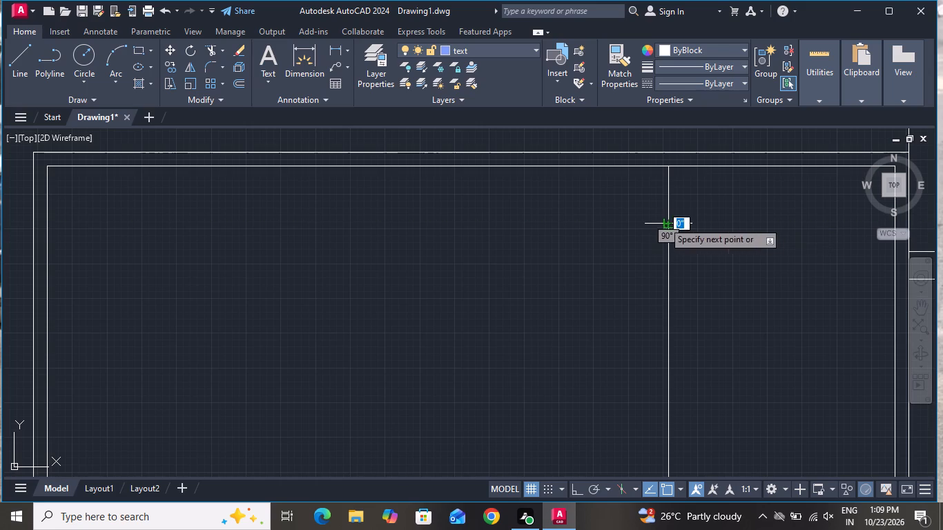
pyautogui.click(589, 168)
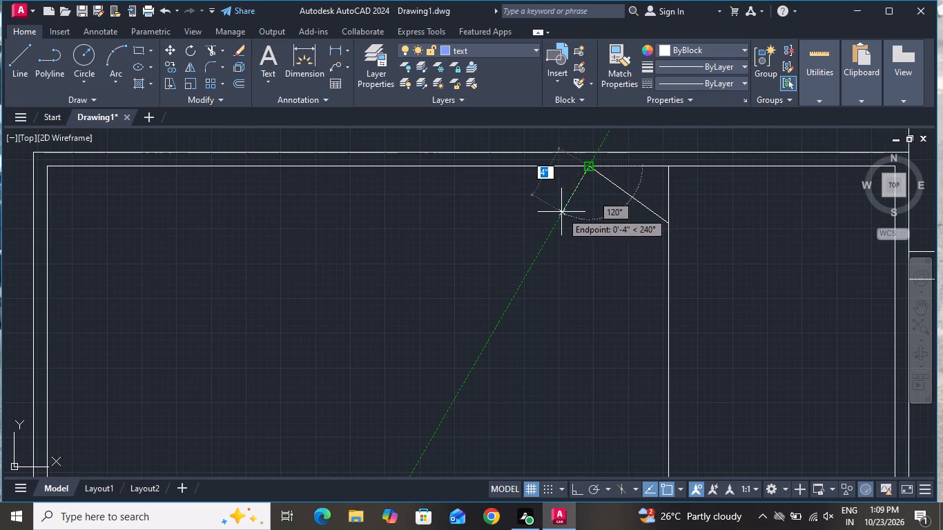
pyautogui.click(540, 246)
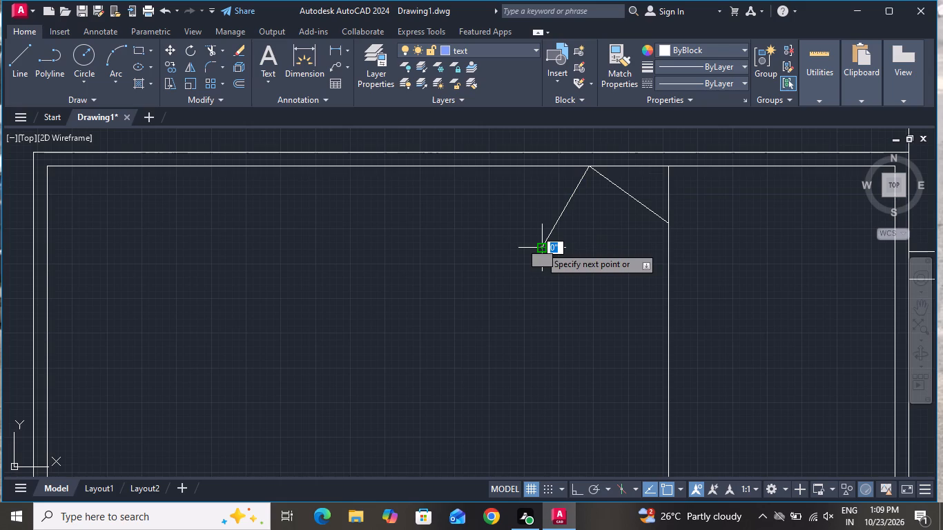
pyautogui.click(665, 222)
pyautogui.rightClick(665, 222)
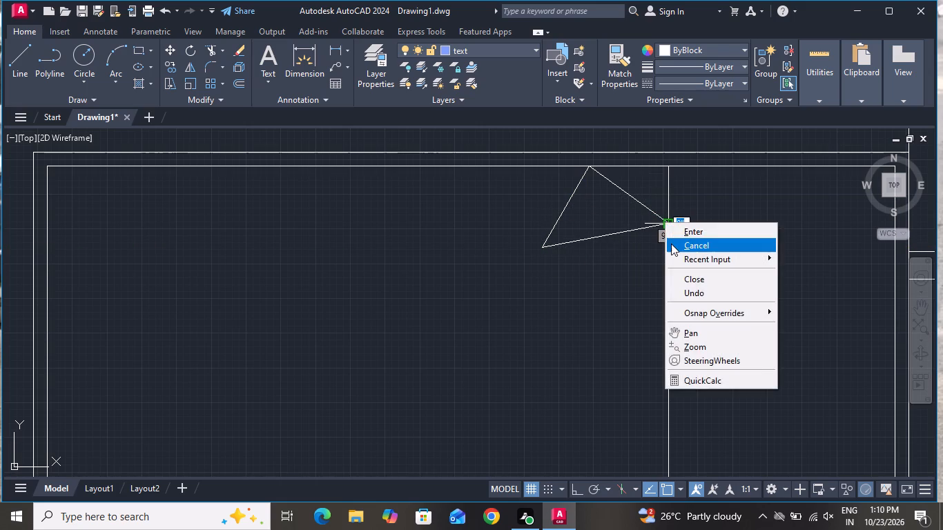
pyautogui.click(671, 244)
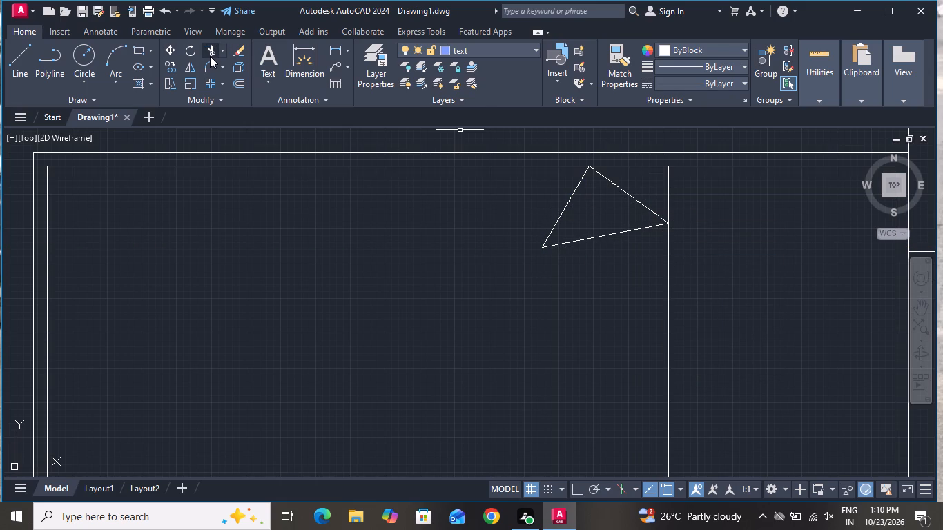
# Trim the short piece of the blanket line between the upper fold triangle and the bed's inner top edge.
pyautogui.click(210, 56)
pyautogui.click(655, 184)
pyautogui.click(683, 179)
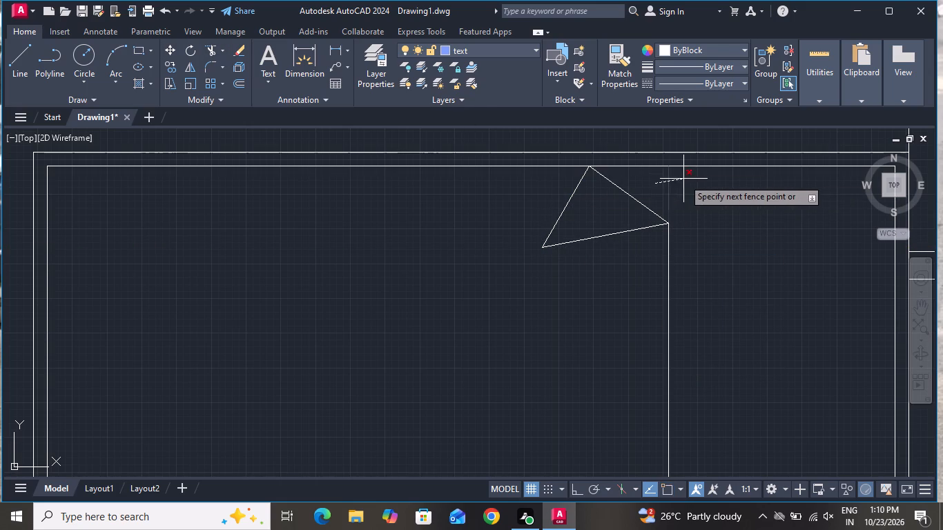
# Draw a second vertical blanket line about 3'-7" long between the two fold triangles, just inside the existing blanket line.
pyautogui.rightClick(416, 212)
pyautogui.click(451, 235)
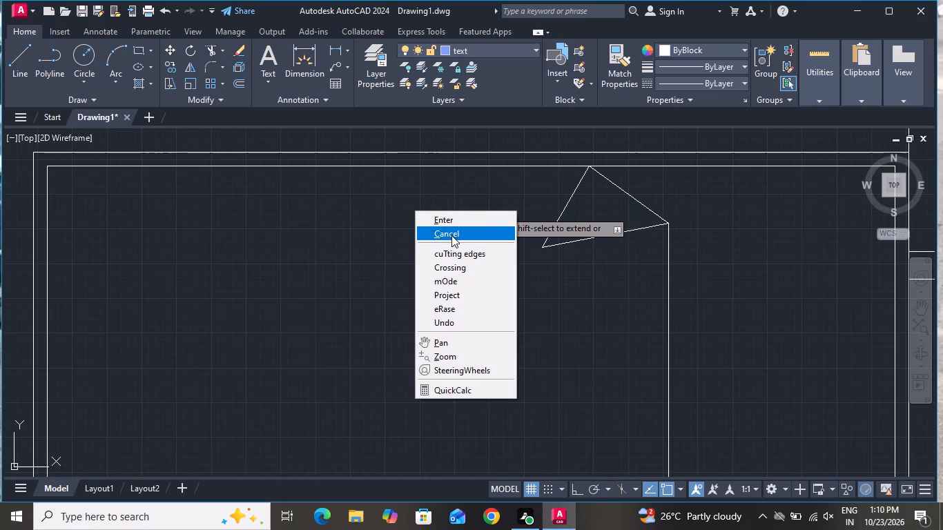
pyautogui.scroll(-3, 476, 199)
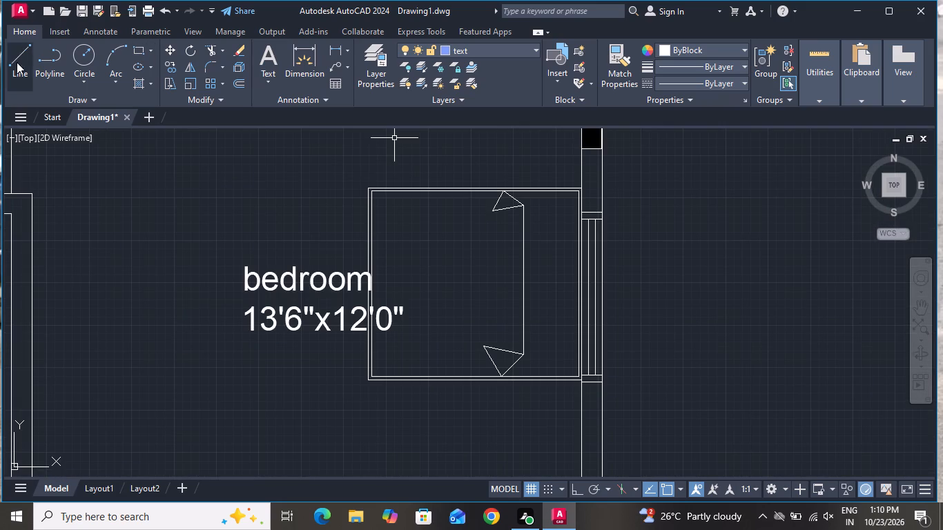
pyautogui.click(14, 66)
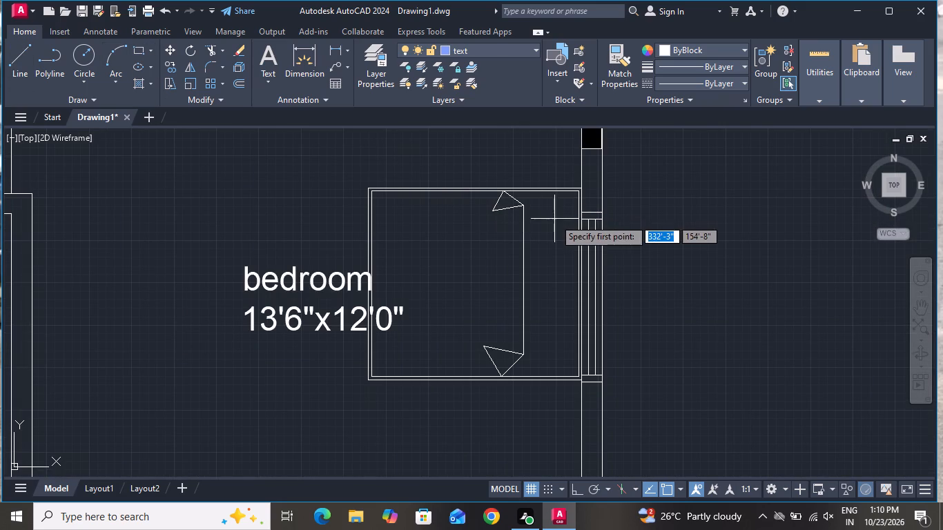
pyautogui.scroll(2, 552, 225)
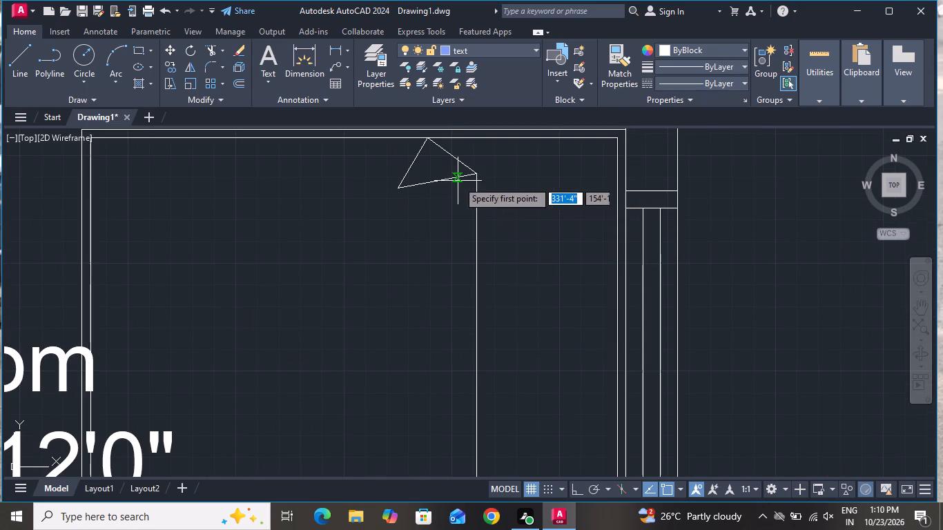
pyautogui.click(457, 178)
pyautogui.scroll(-2, 466, 323)
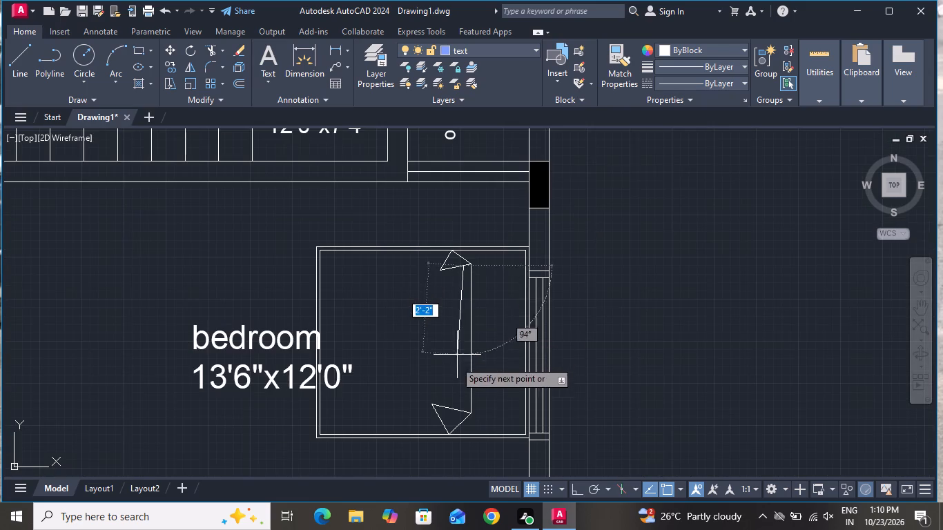
pyautogui.scroll(2, 460, 418)
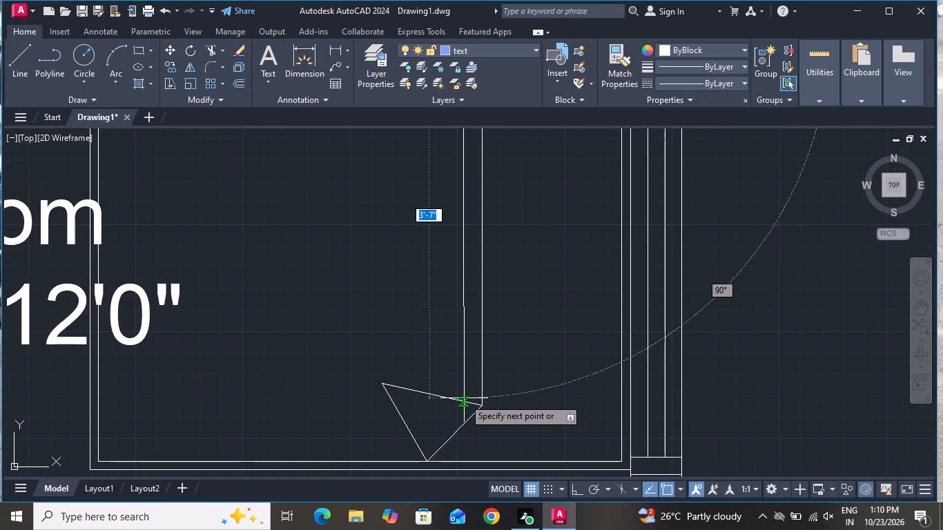
pyautogui.click(463, 401)
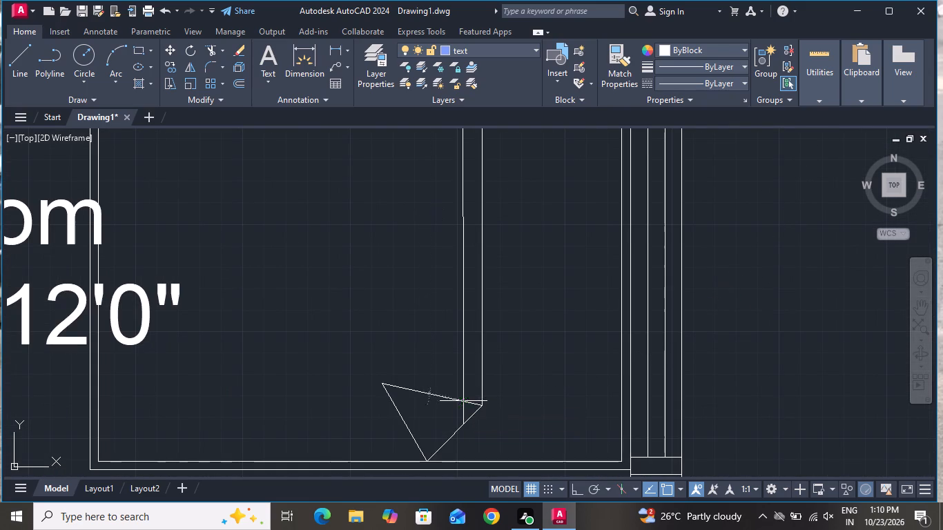
pyautogui.rightClick(463, 402)
pyautogui.click(496, 275)
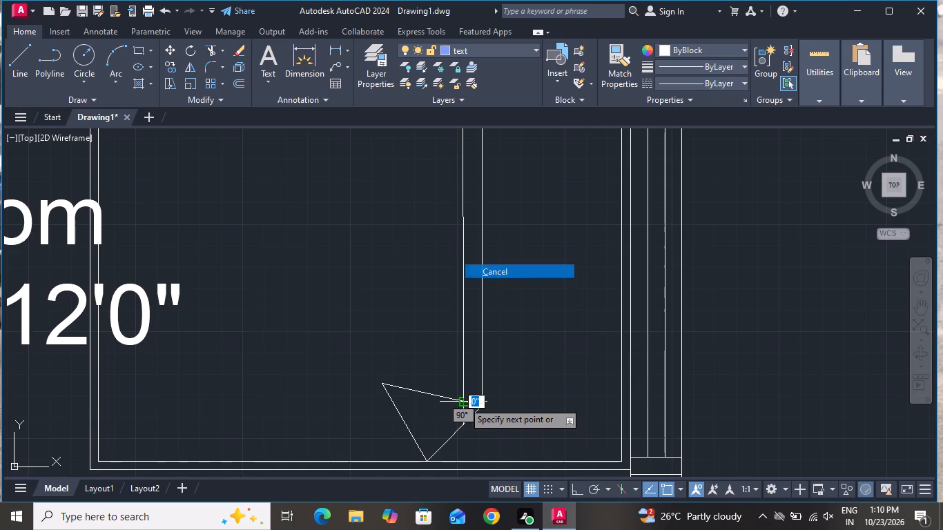
# Draw a pillow rectangle about 9" wide by 1'-2" high between the blanket line and the window, near the bed's upper edge.
pyautogui.scroll(-2, 496, 275)
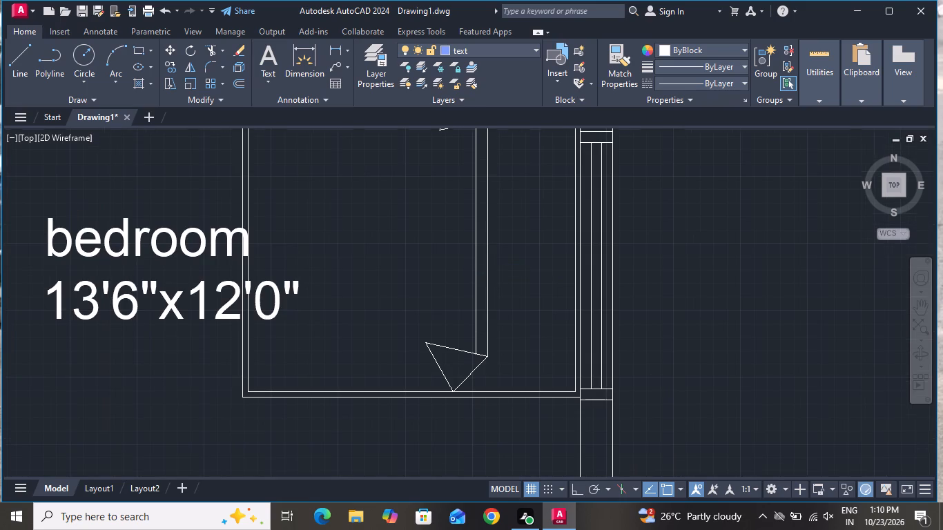
pyautogui.scroll(-4, 496, 275)
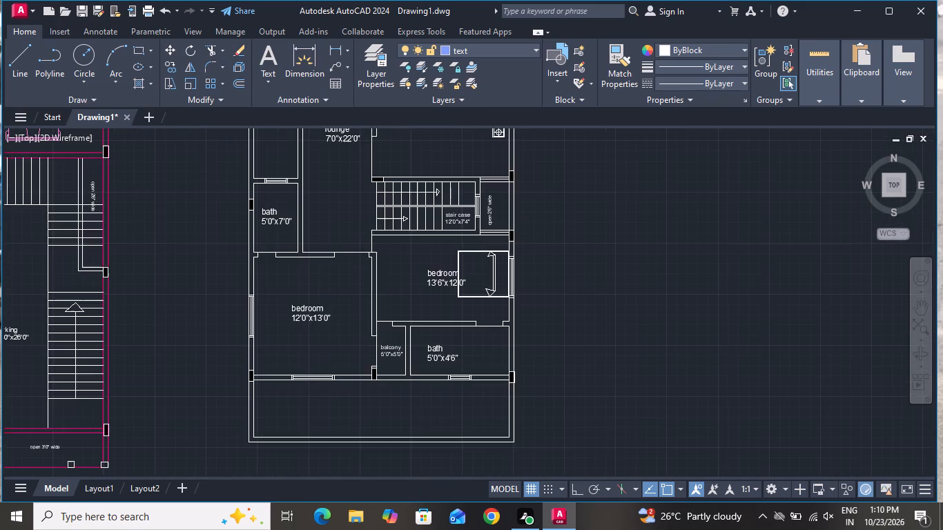
pyautogui.scroll(-1, 496, 284)
pyautogui.scroll(1, 523, 277)
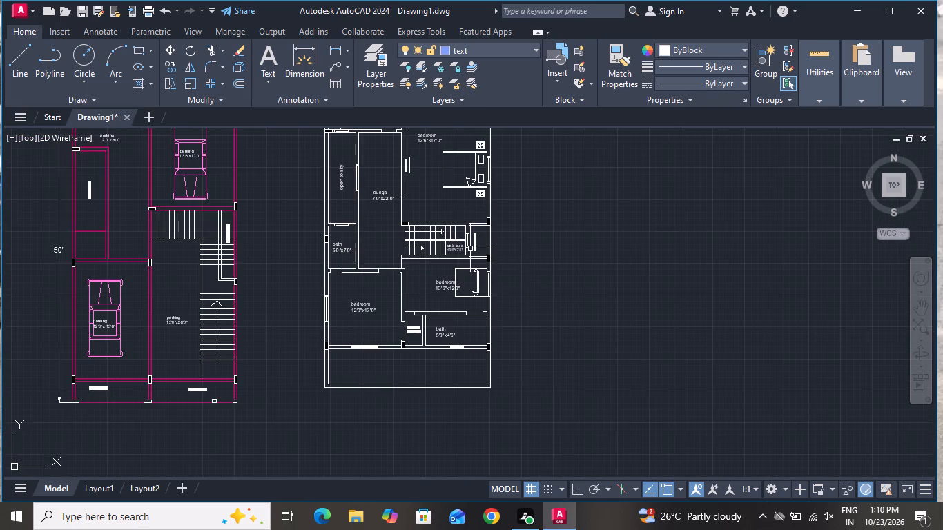
pyautogui.scroll(2, 470, 248)
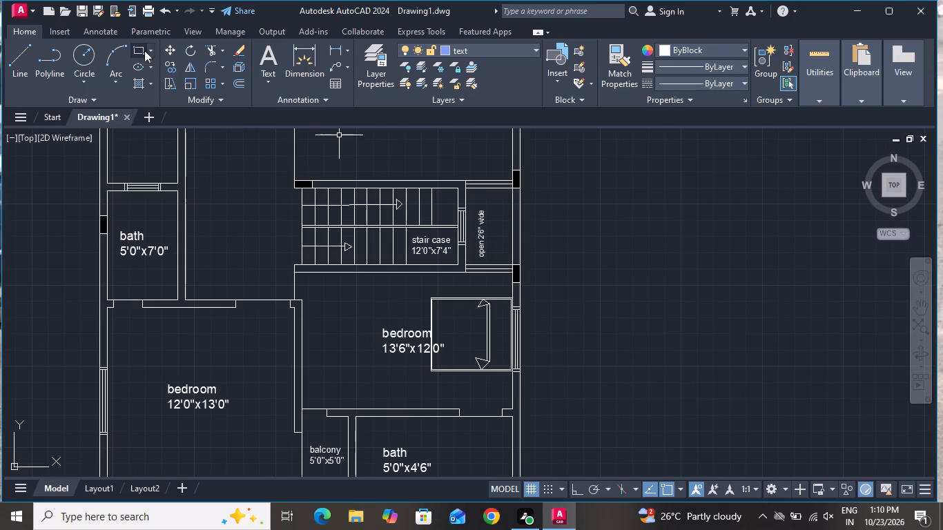
pyautogui.click(146, 50)
pyautogui.scroll(3, 487, 321)
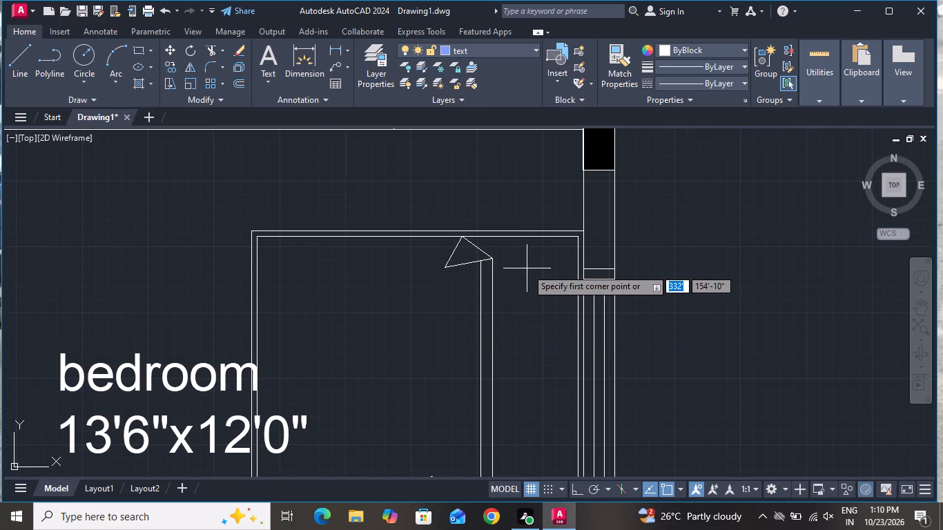
pyautogui.click(516, 269)
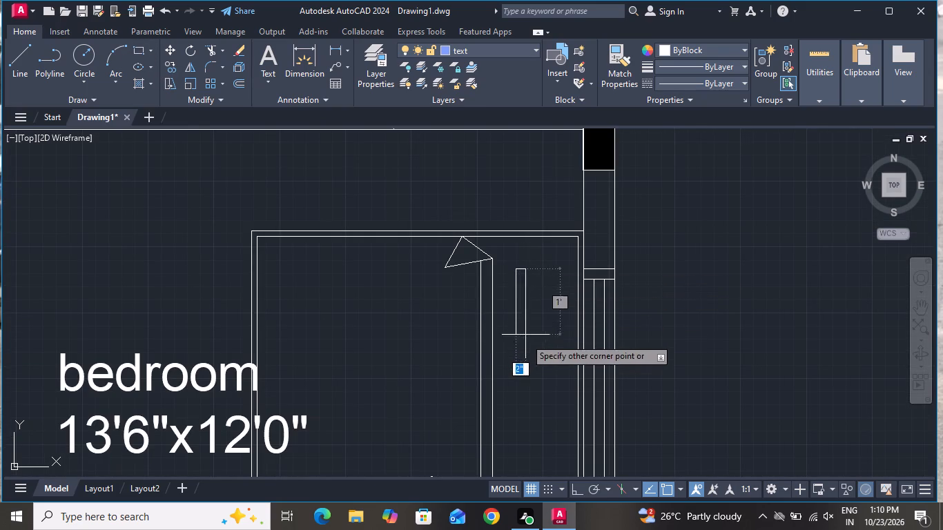
pyautogui.click(566, 345)
# Copy the pillow rectangle about 2'-3" down and 1" toward the blanket line to form the bed's second pillow.
pyautogui.click(566, 345)
pyautogui.click(566, 345)
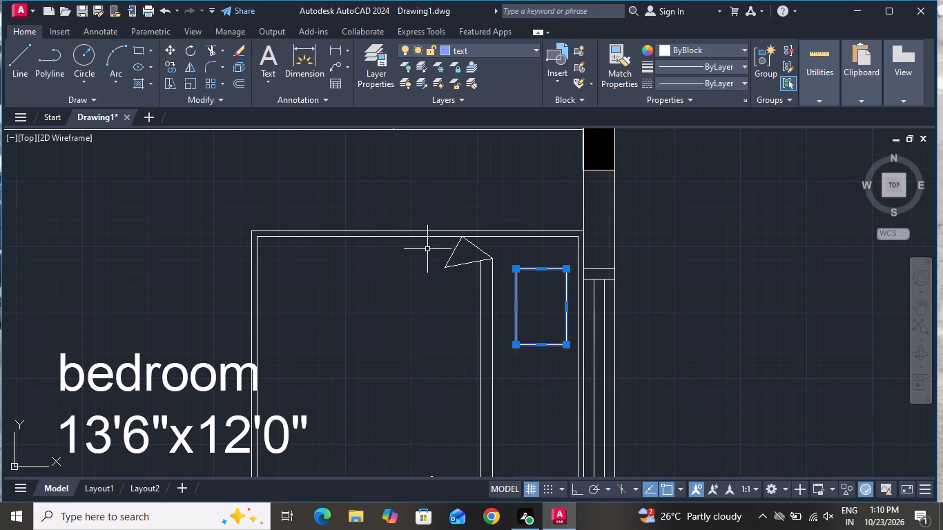
pyautogui.click(169, 65)
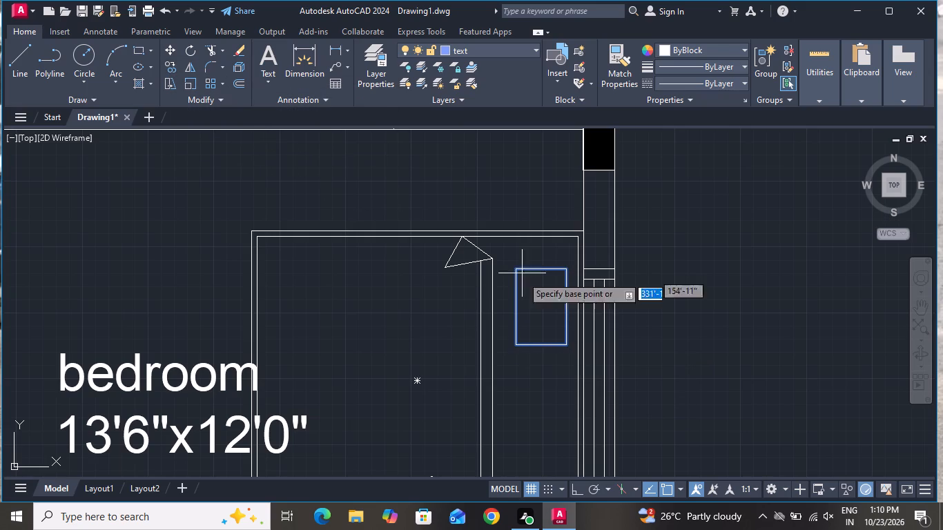
pyautogui.click(532, 302)
pyautogui.scroll(-2, 535, 286)
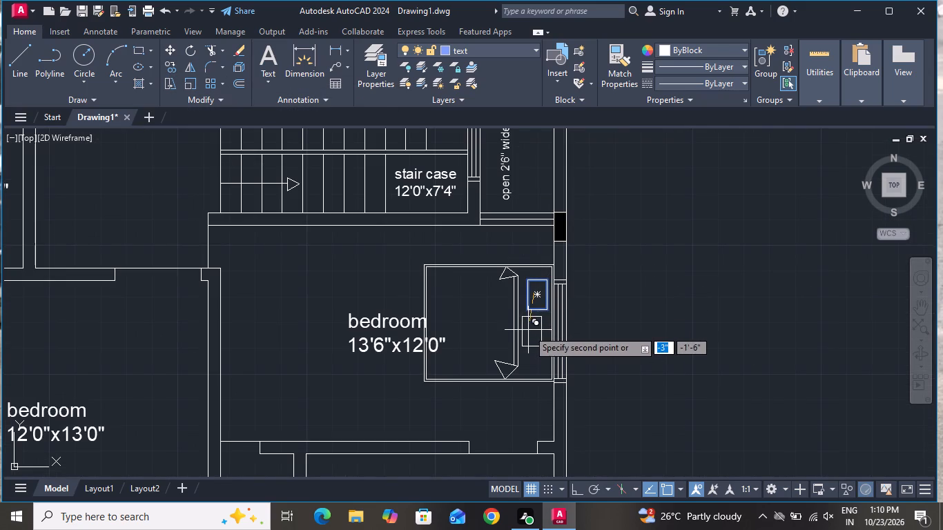
pyautogui.scroll(2, 534, 346)
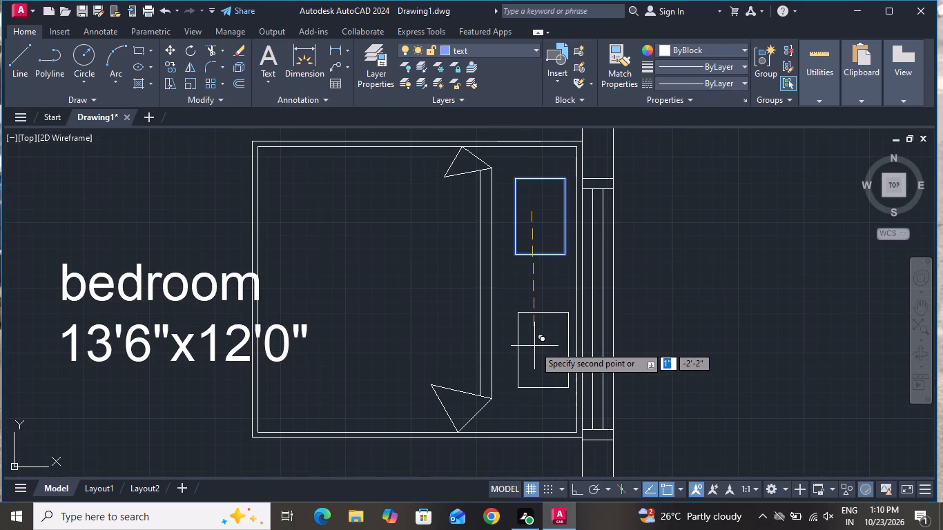
pyautogui.click(526, 352)
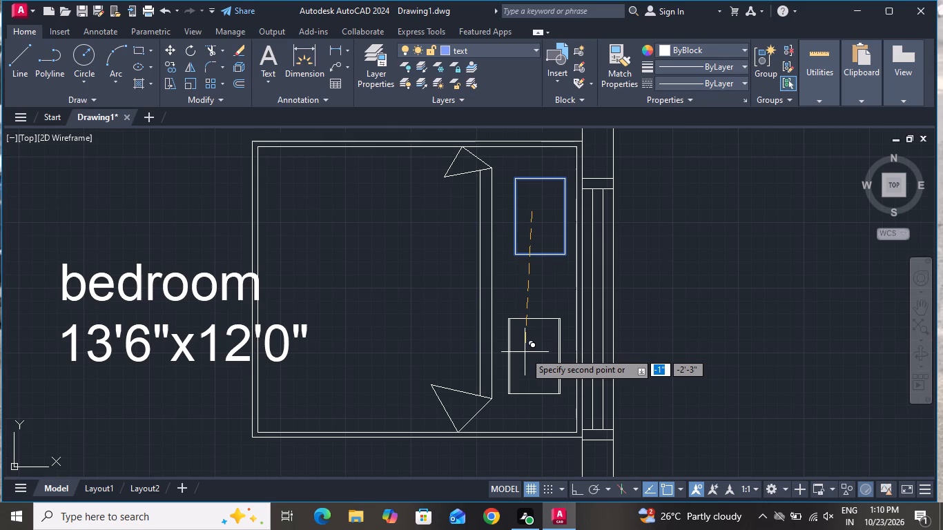
pyautogui.rightClick(525, 352)
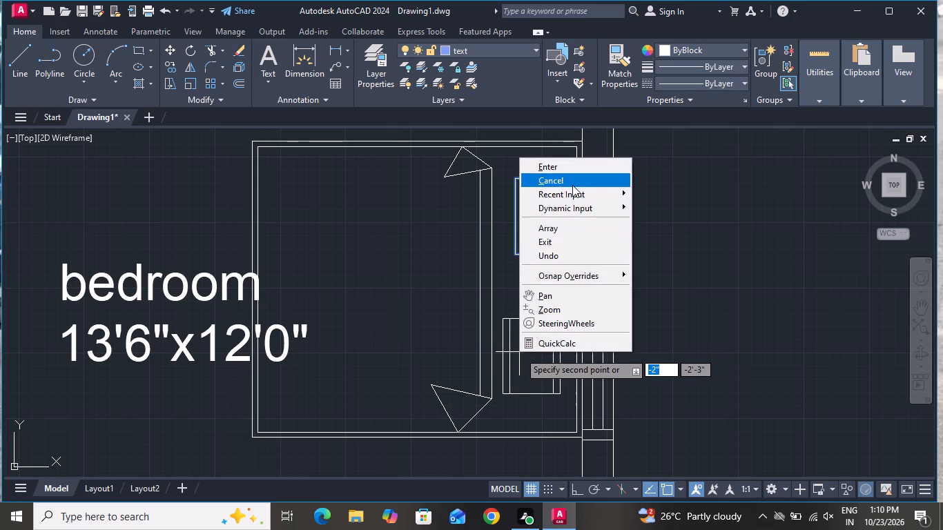
pyautogui.click(572, 185)
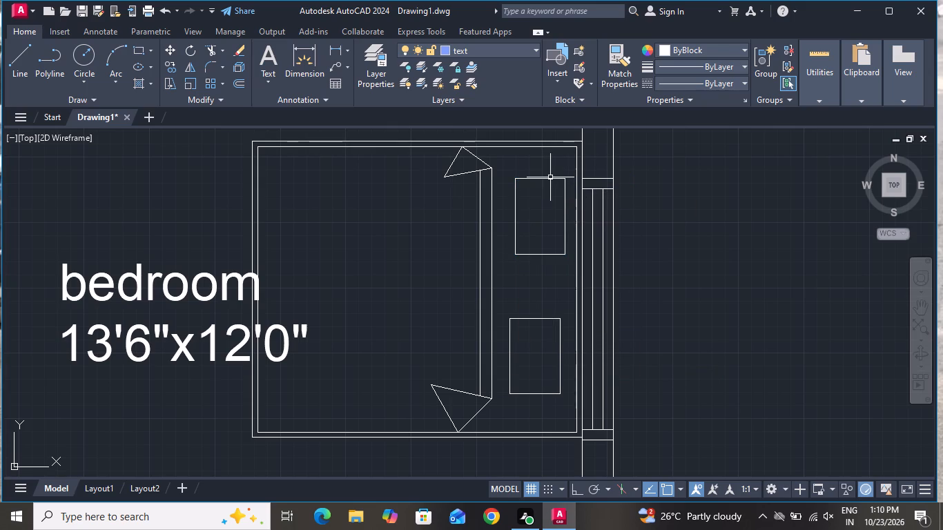
# Move the upper pillow about 2" toward the blanket line and 1" up.
pyautogui.click(548, 173)
pyautogui.click(502, 204)
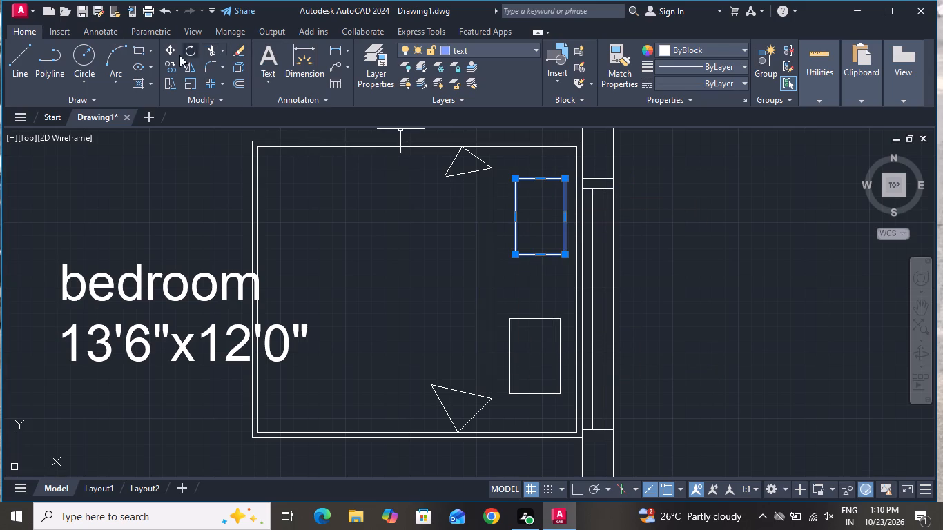
pyautogui.click(166, 47)
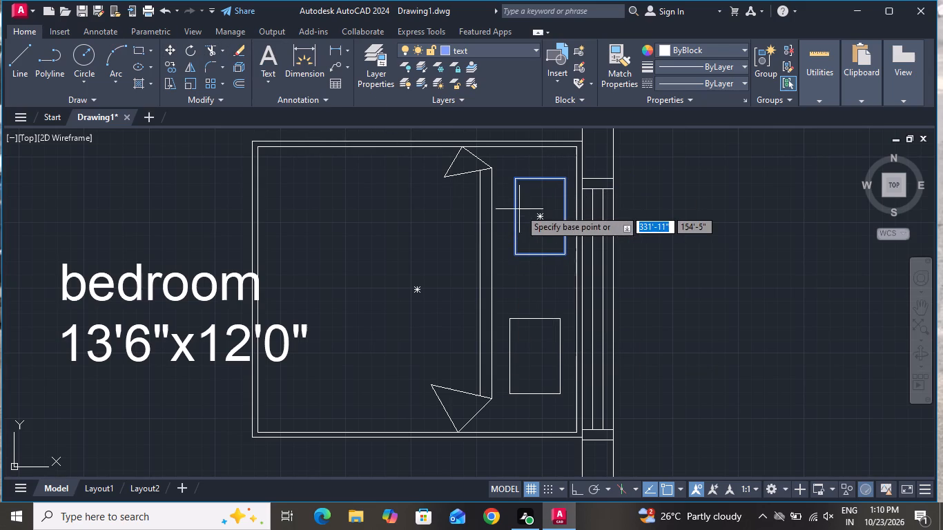
pyautogui.click(538, 214)
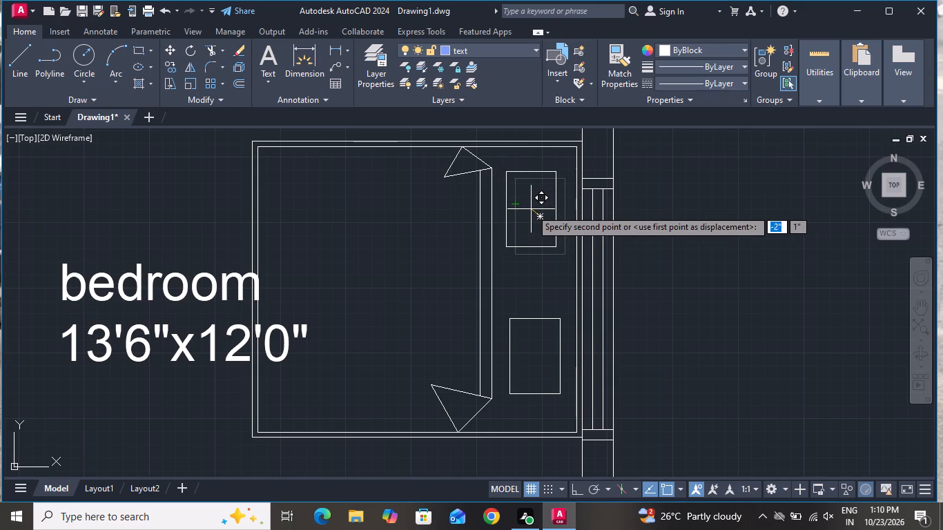
pyautogui.click(531, 209)
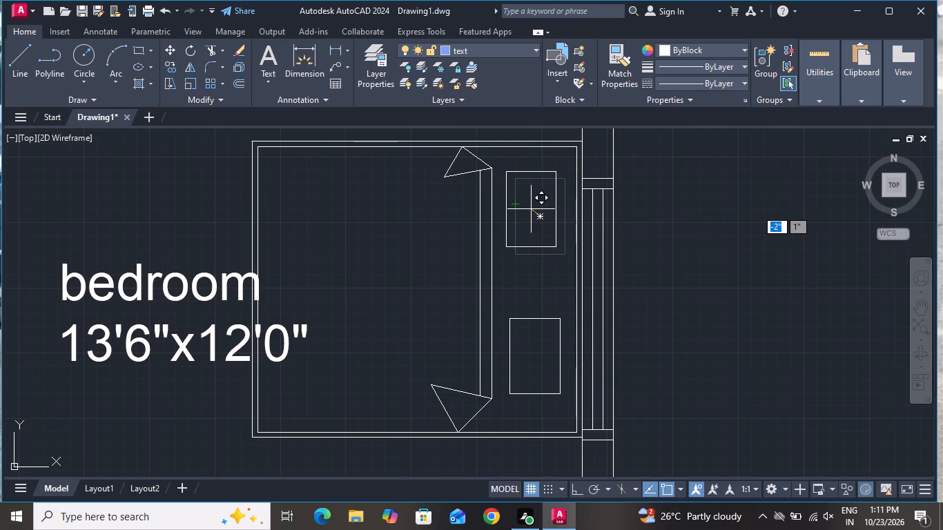
# Draw a small square bedside table just above the bed's upper edge, near the window-side wall.
pyautogui.scroll(-1, 531, 209)
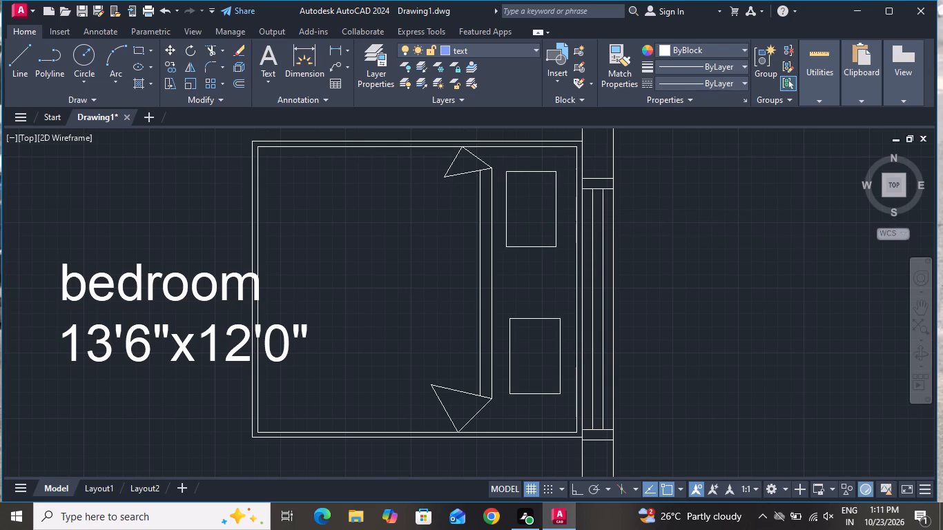
pyautogui.scroll(-2, 531, 209)
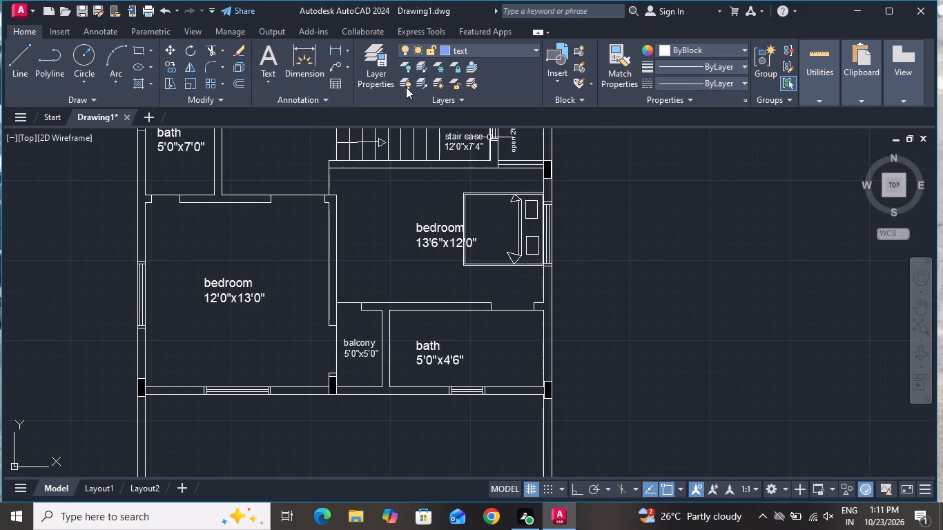
pyautogui.click(139, 46)
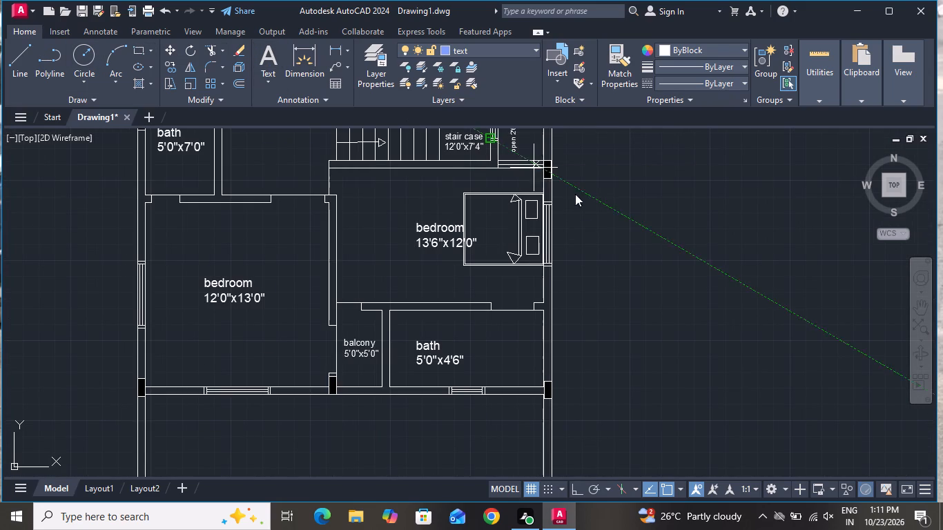
pyautogui.scroll(4, 520, 179)
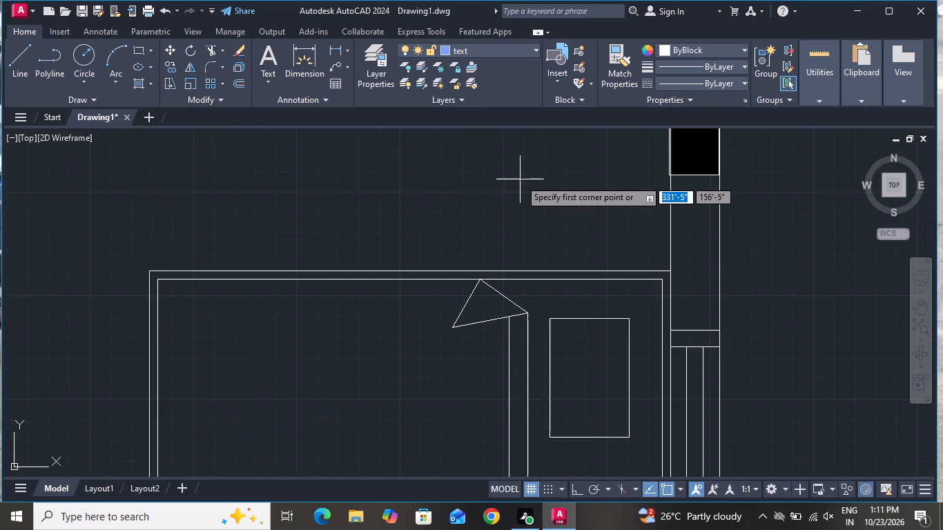
pyautogui.scroll(-2, 522, 181)
pyautogui.click(536, 173)
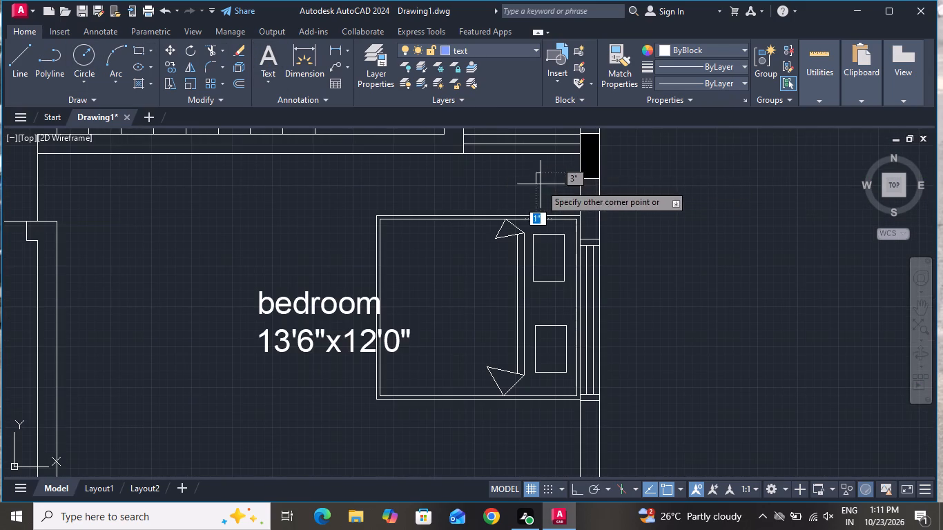
pyautogui.click(571, 208)
# Offset the bedside table square 1" inward.
pyautogui.scroll(1, 556, 164)
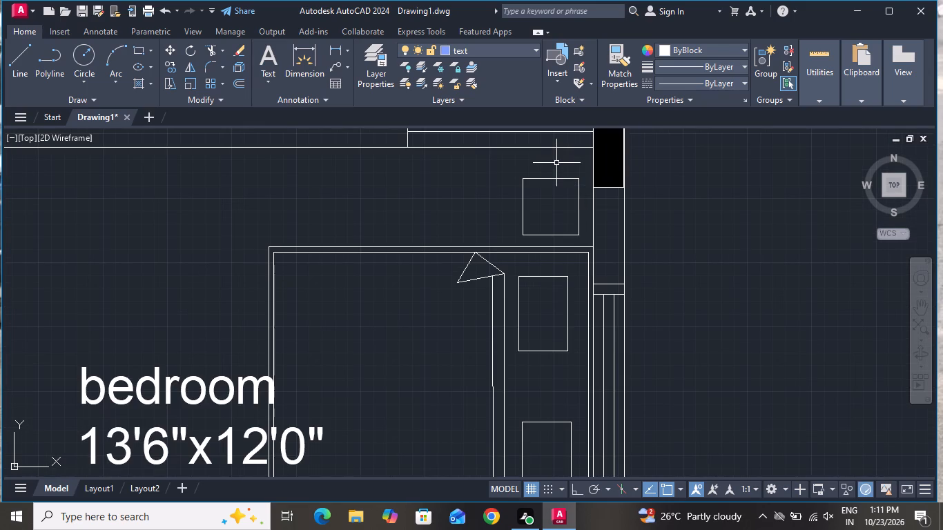
pyautogui.write('o')
pyautogui.press('space')
pyautogui.press('1')
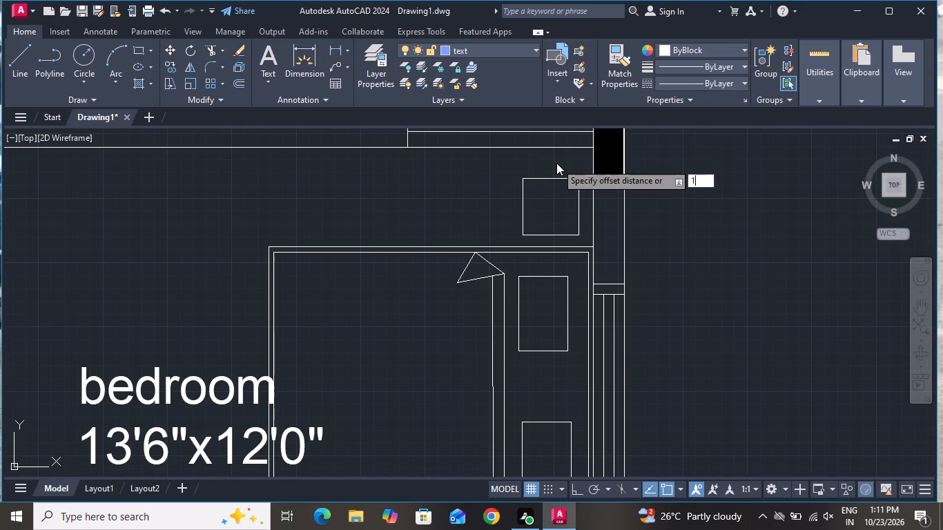
pyautogui.hotkey('shift', '"')
pyautogui.press('Return')
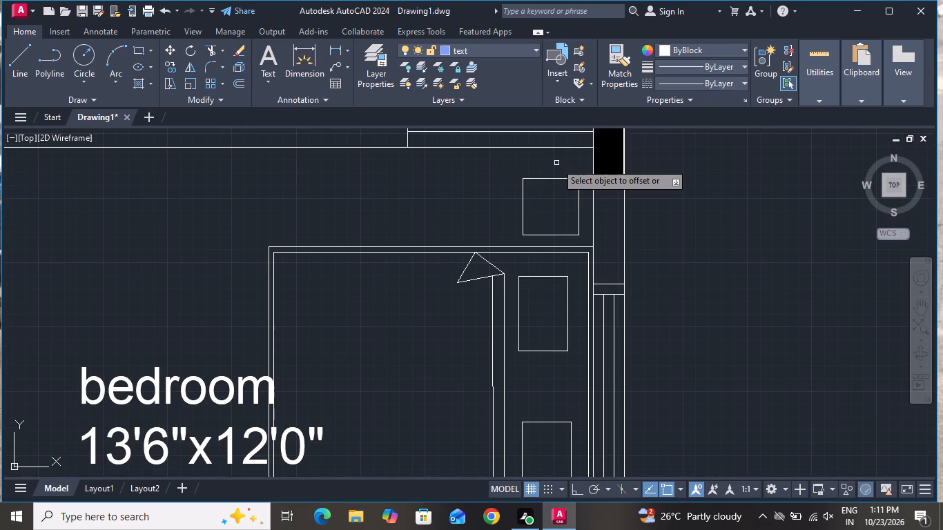
pyautogui.click(553, 179)
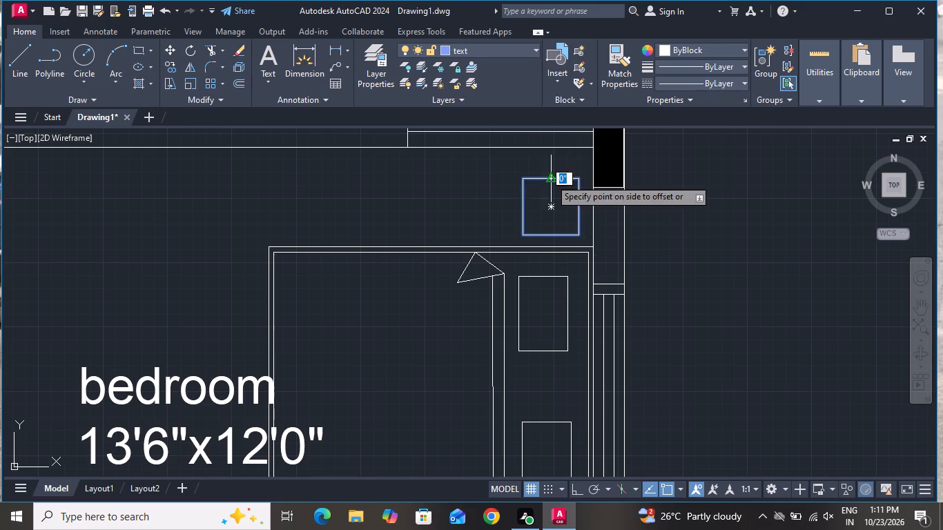
pyautogui.click(557, 195)
pyautogui.rightClick(565, 197)
pyautogui.click(579, 214)
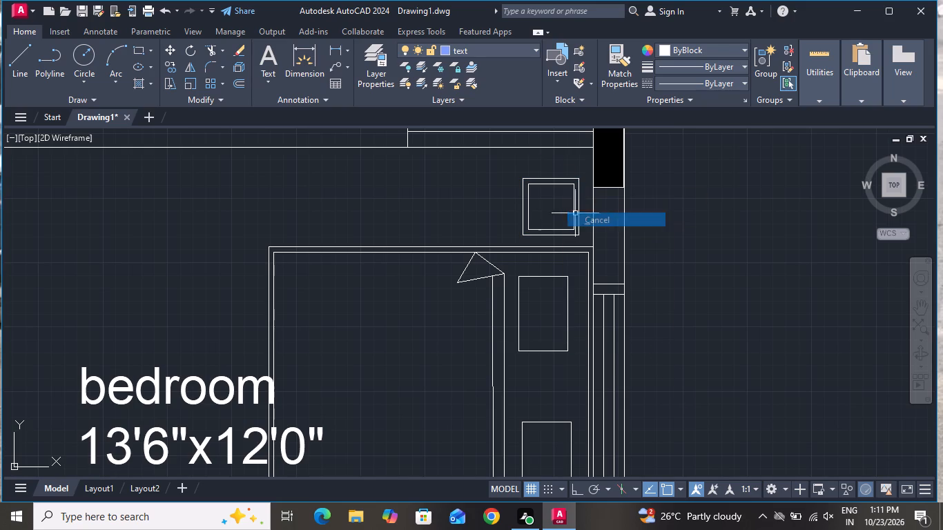
# Draw a circle centred inside the bedside table's inner square, leaving a gap to the square's sides.
pyautogui.click(92, 56)
pyautogui.scroll(2, 546, 206)
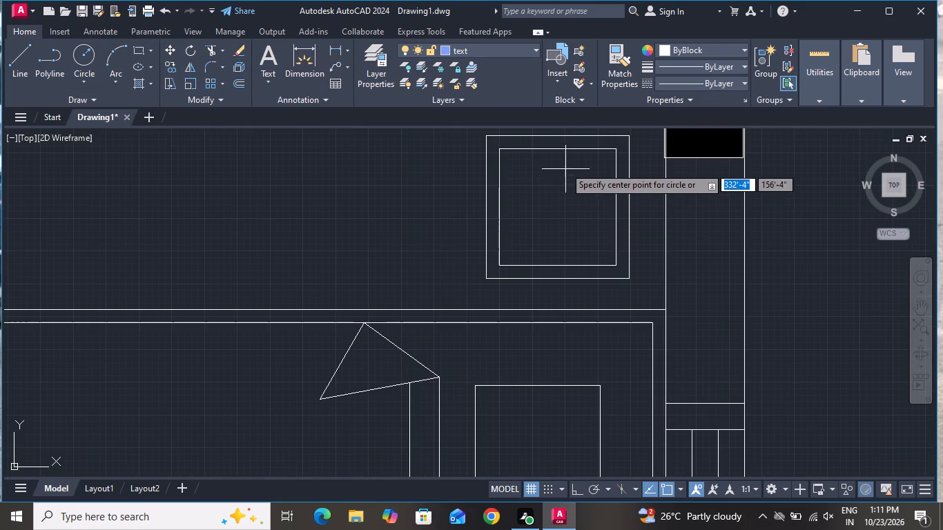
pyautogui.click(556, 207)
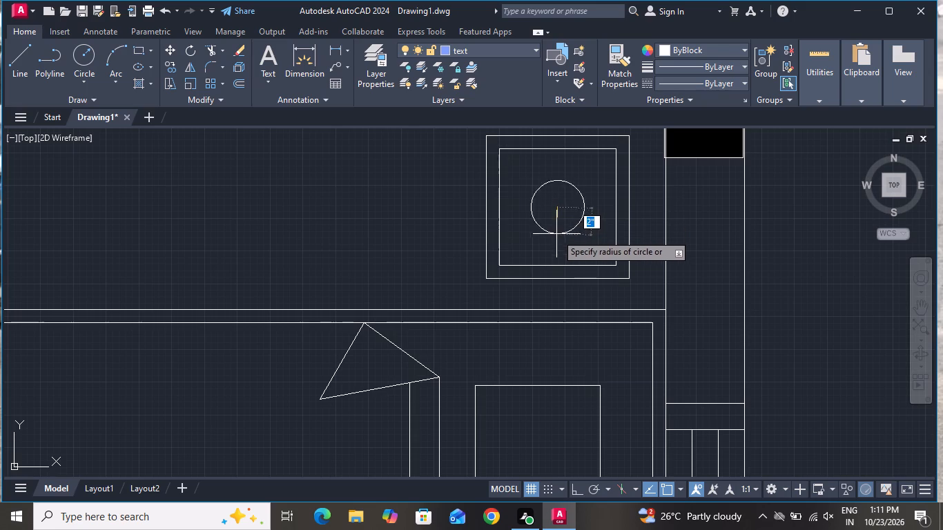
pyautogui.click(558, 245)
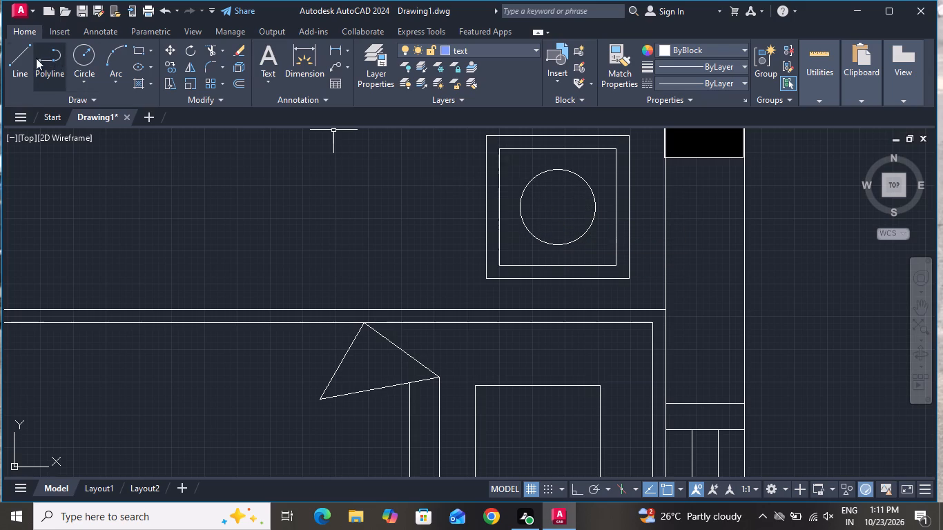
# Draw a horizontal line about 8" long through the circle's centre, extending slightly past it on both sides.
pyautogui.click(31, 58)
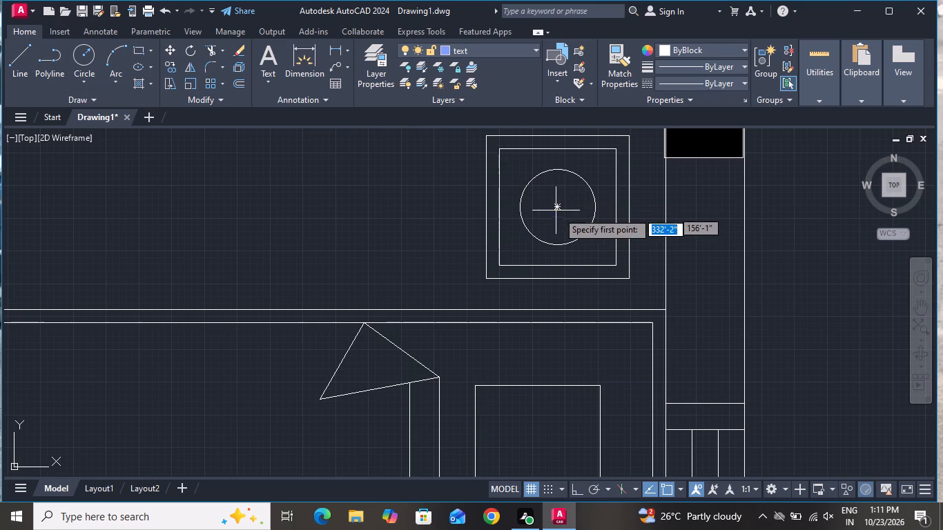
pyautogui.click(509, 209)
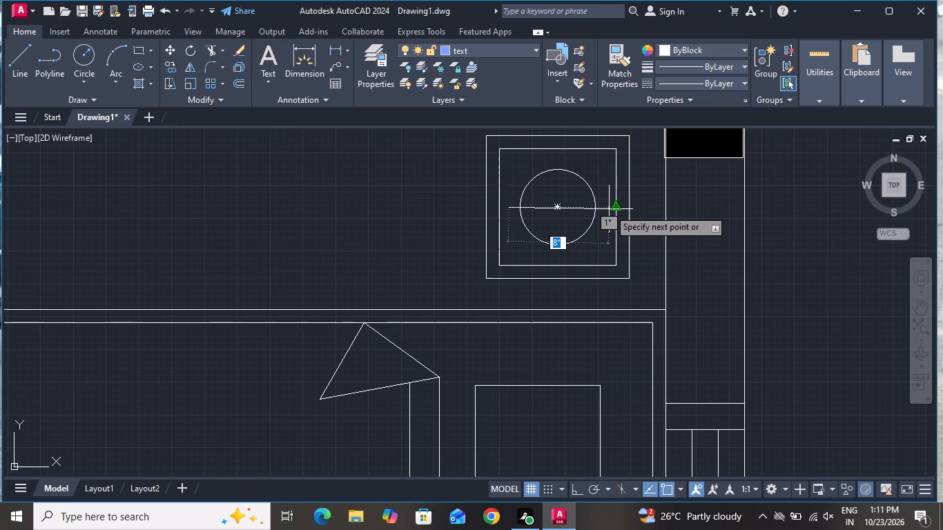
pyautogui.scroll(4, 609, 209)
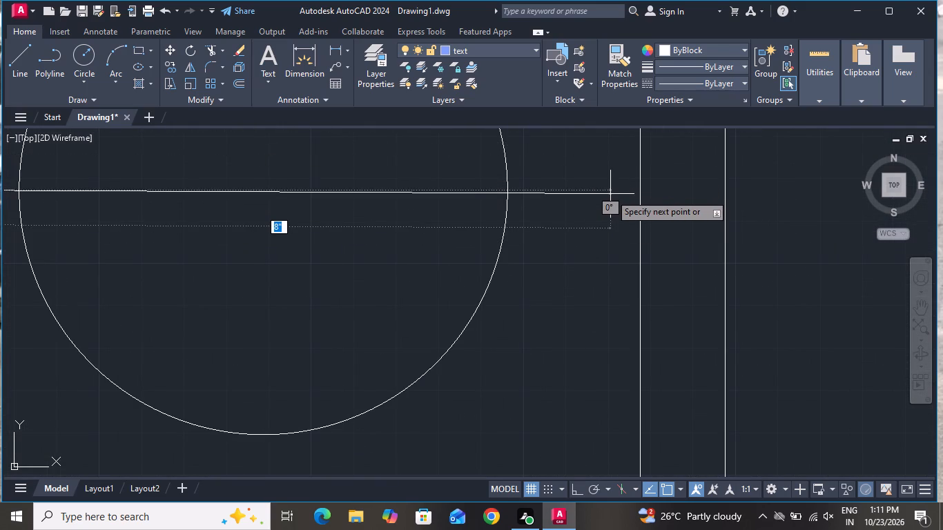
pyautogui.click(610, 194)
pyautogui.rightClick(610, 194)
pyautogui.click(639, 217)
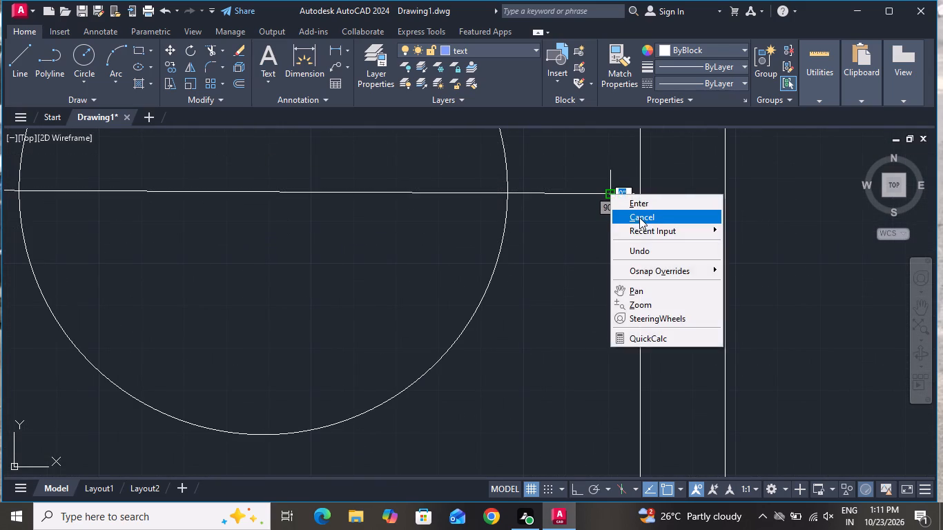
# Draw a vertical line about 8" long through the circle's centre, crossing the horizontal line to complete the lamp symbol.
pyautogui.click(36, 65)
pyautogui.click(24, 70)
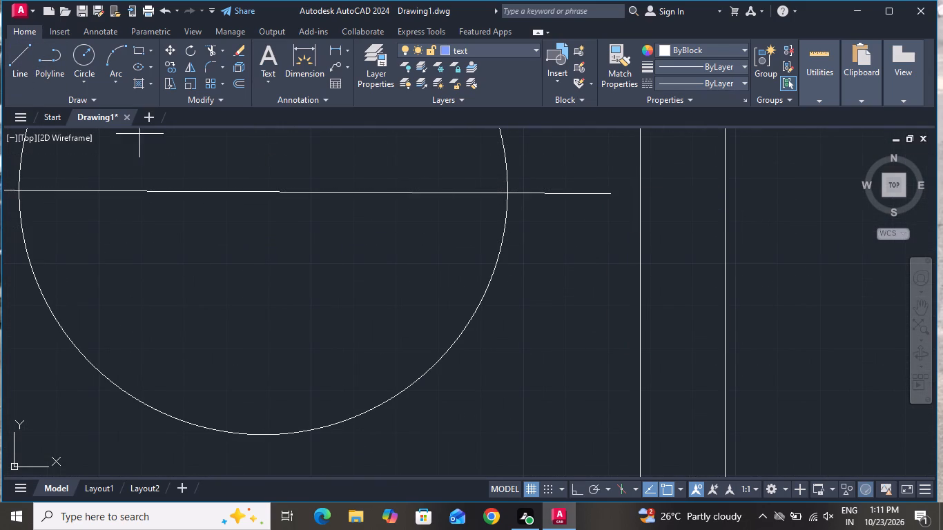
pyautogui.scroll(-3, 266, 242)
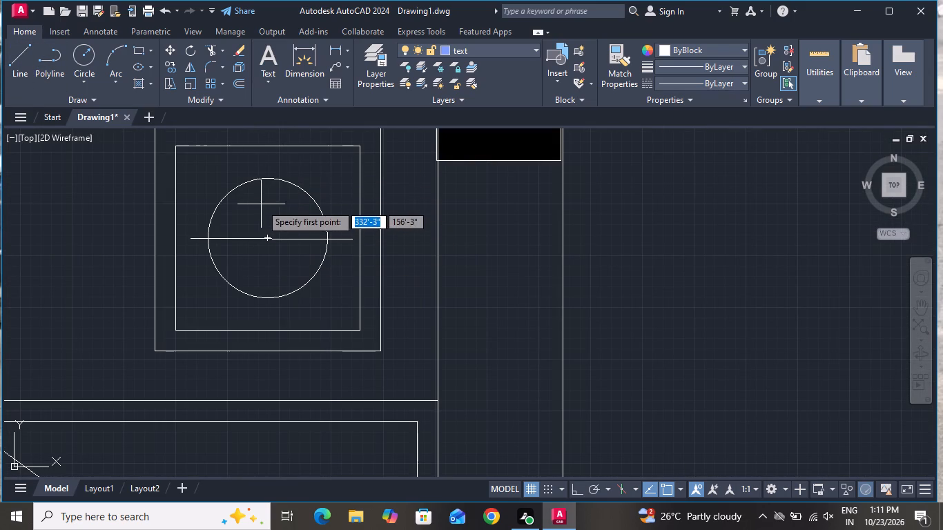
pyautogui.click(272, 163)
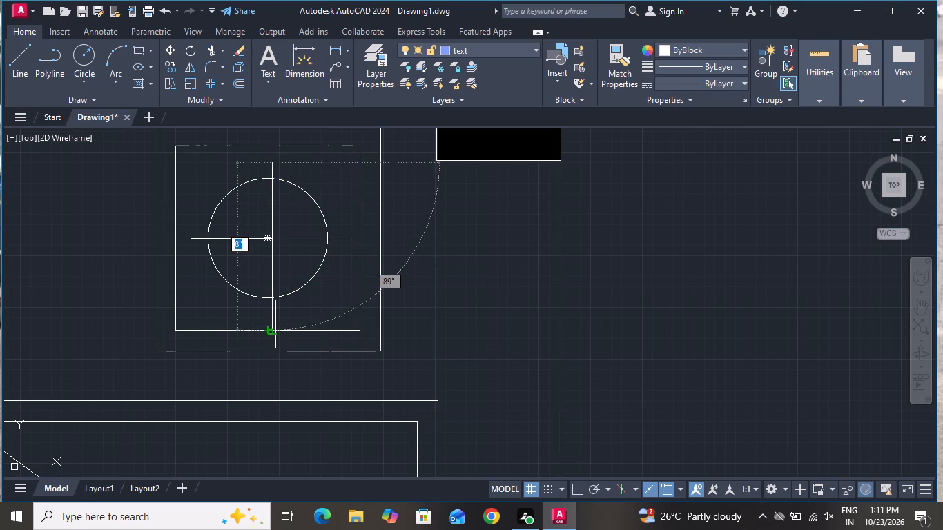
pyautogui.click(273, 324)
pyautogui.rightClick(273, 324)
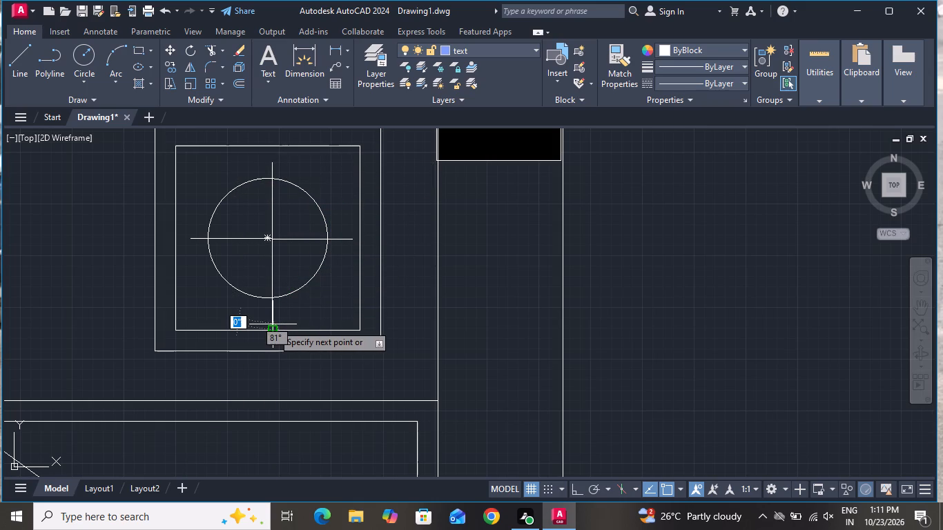
pyautogui.click(300, 351)
# Copy the blue toilet fixture from the 9'0"x4'6" bath, using a base point on the fixture itself.
pyautogui.scroll(-2, 315, 296)
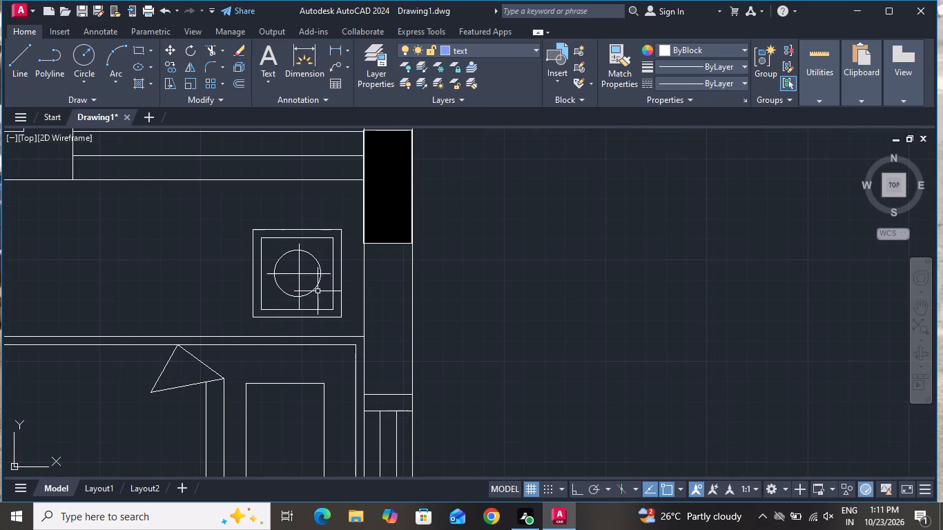
pyautogui.scroll(-2, 318, 291)
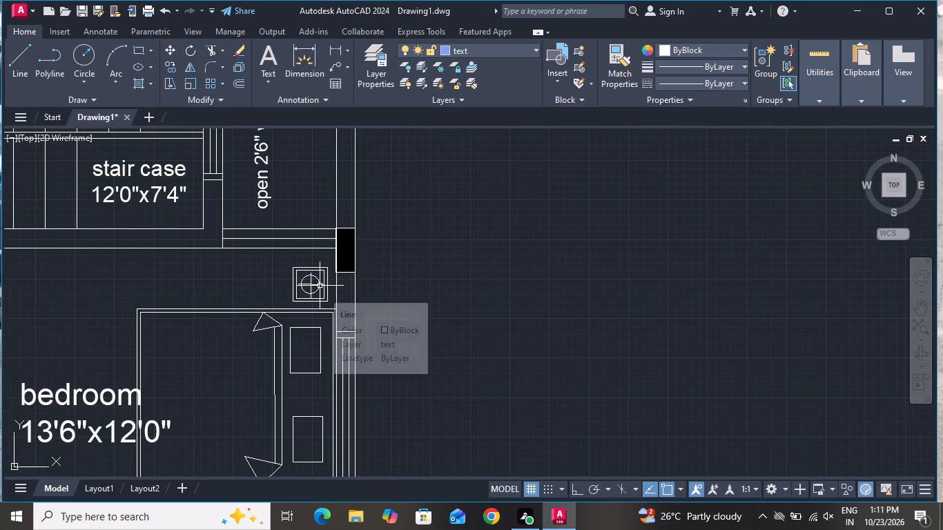
pyautogui.scroll(-3, 309, 253)
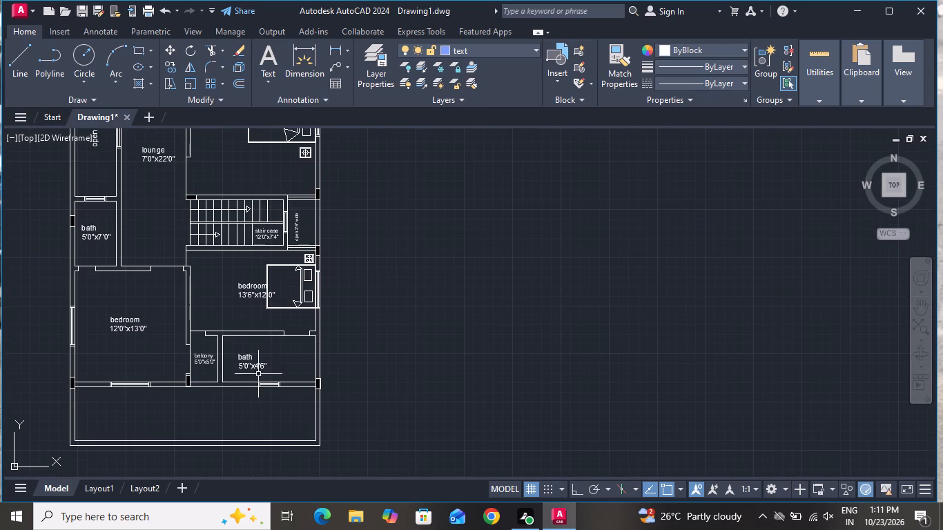
pyautogui.scroll(-1, 254, 416)
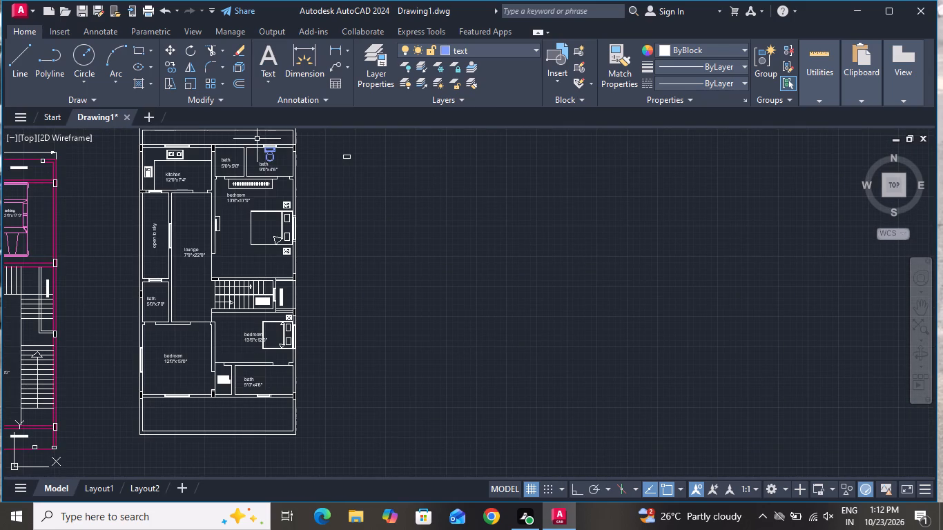
pyautogui.scroll(3, 255, 144)
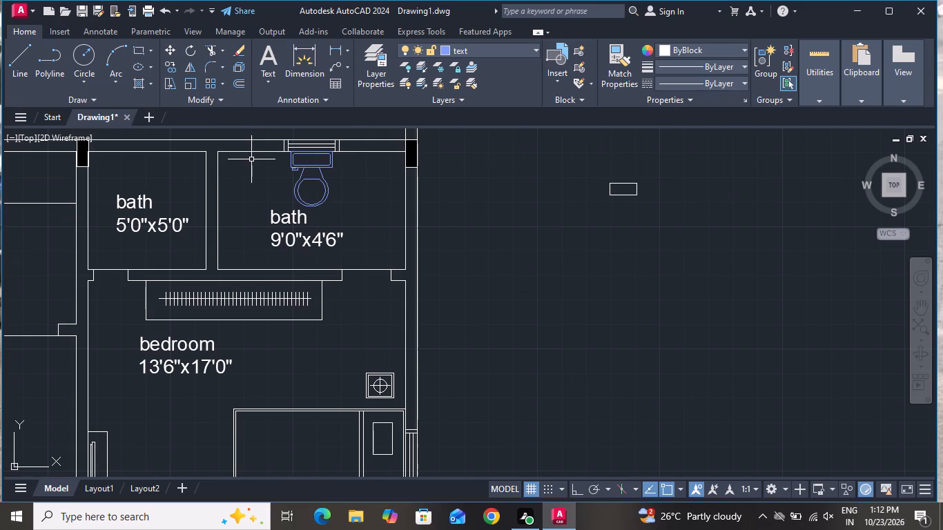
pyautogui.scroll(-2, 245, 173)
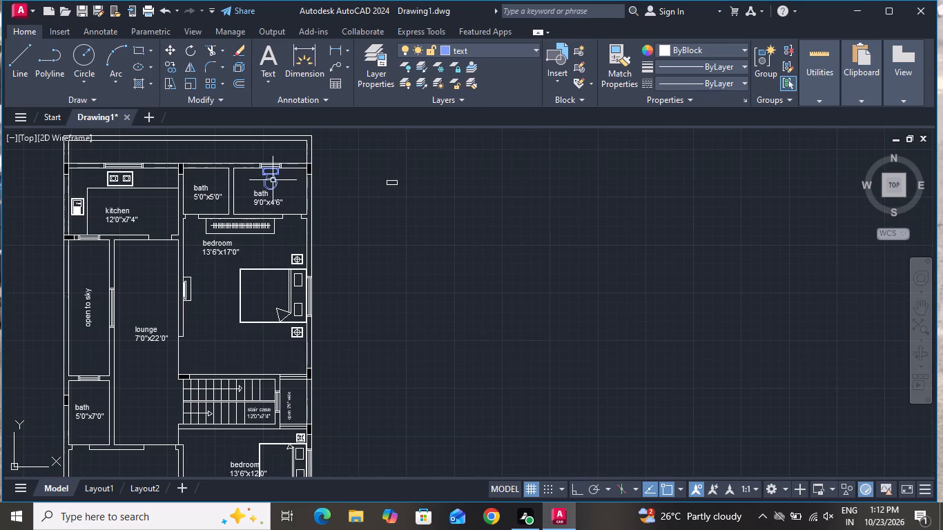
pyautogui.click(273, 179)
pyautogui.click(170, 63)
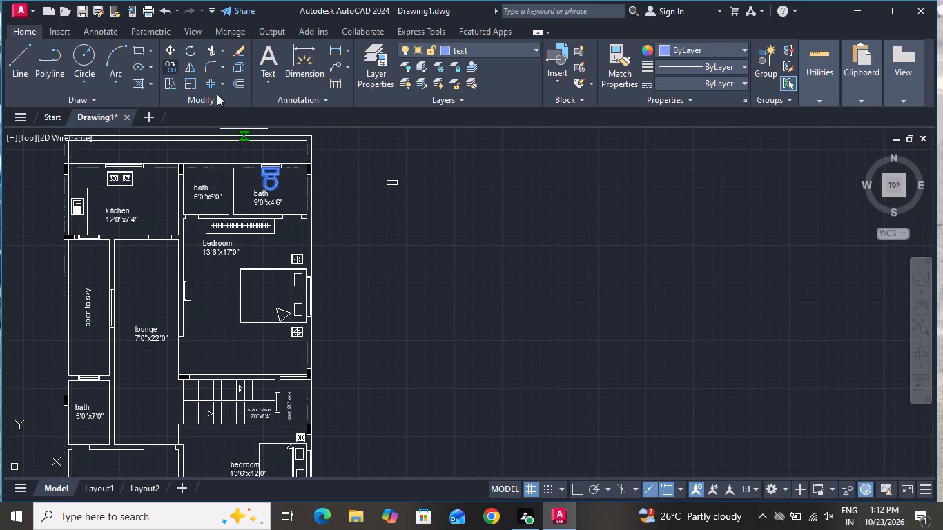
pyautogui.click(272, 178)
pyautogui.scroll(-2, 298, 232)
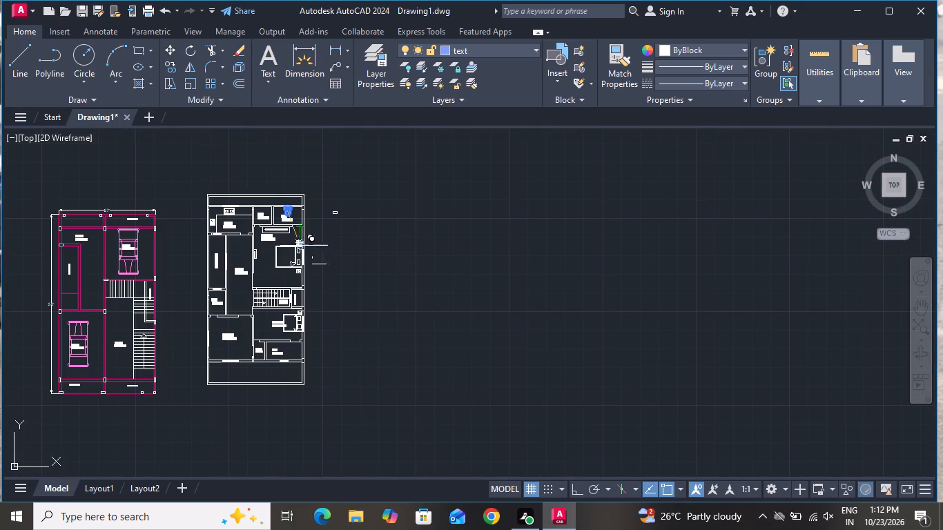
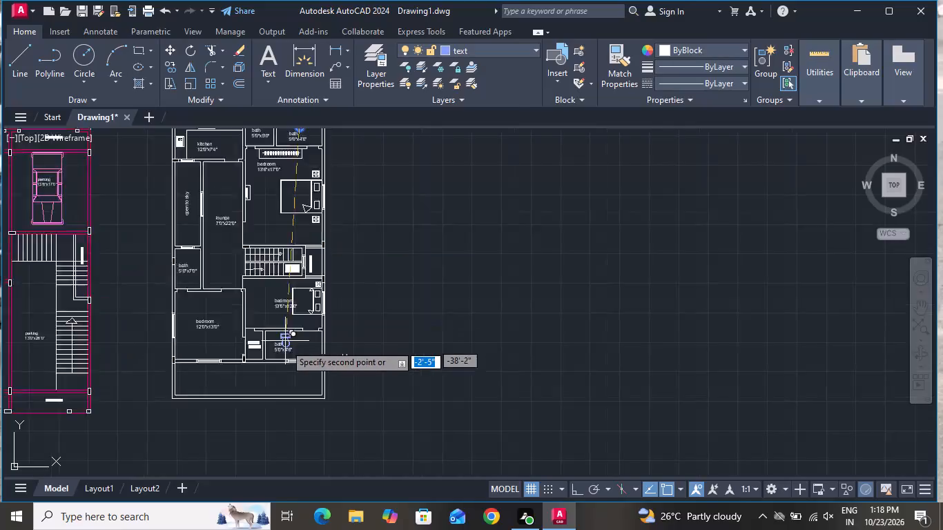
# Place the toilet copy beside the label in the 5'0"x4'6" bath next to the balcony and end the Copy command.
pyautogui.click(339, 359)
pyautogui.rightClick(340, 359)
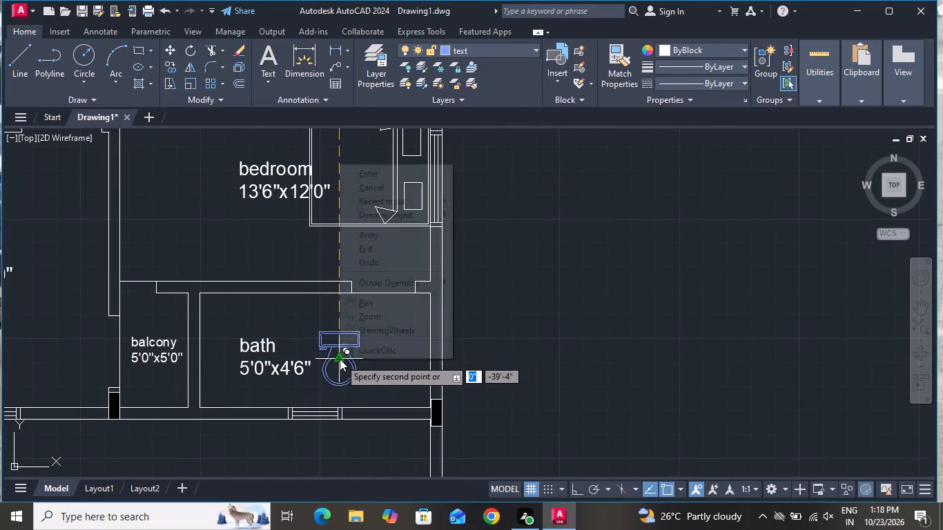
pyautogui.click(389, 188)
# Rotate the copied toilet 180° with Ortho on so its tank faces the bath's lower wall.
pyautogui.click(351, 361)
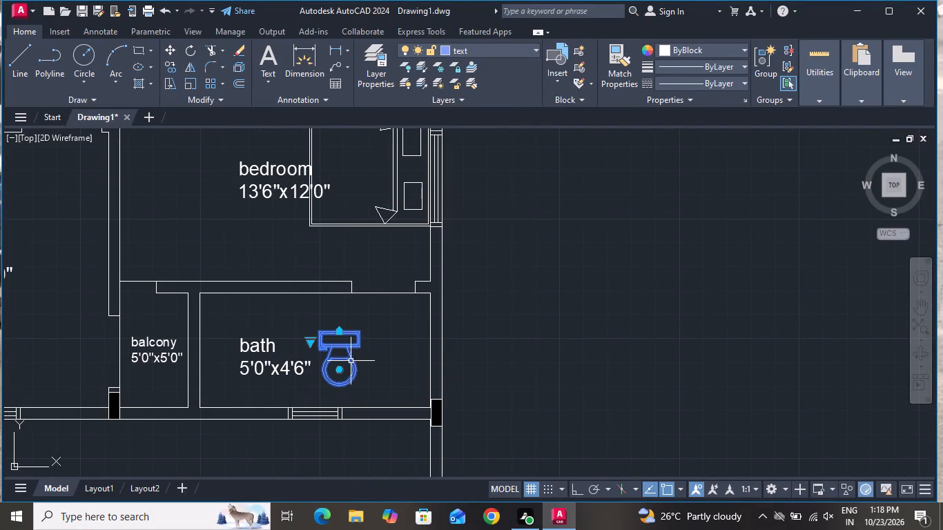
pyautogui.click(576, 484)
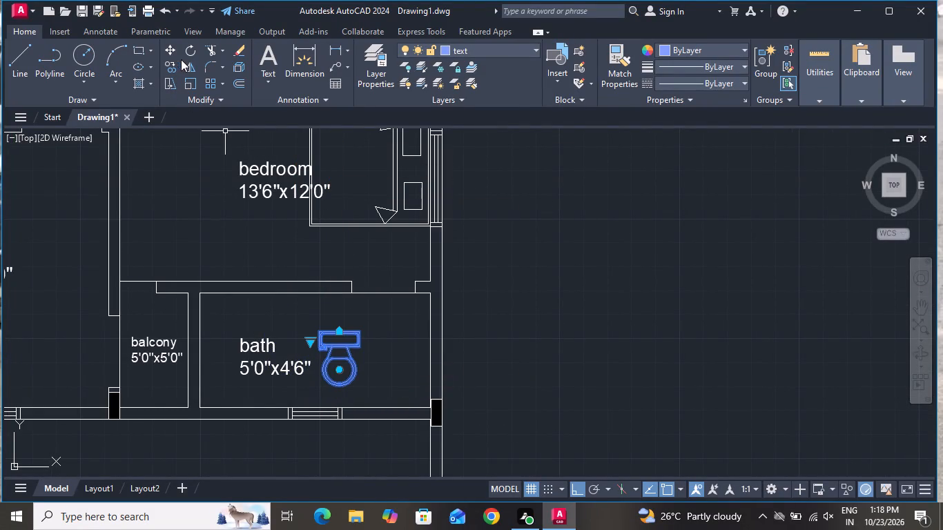
pyautogui.click(188, 55)
pyautogui.click(362, 328)
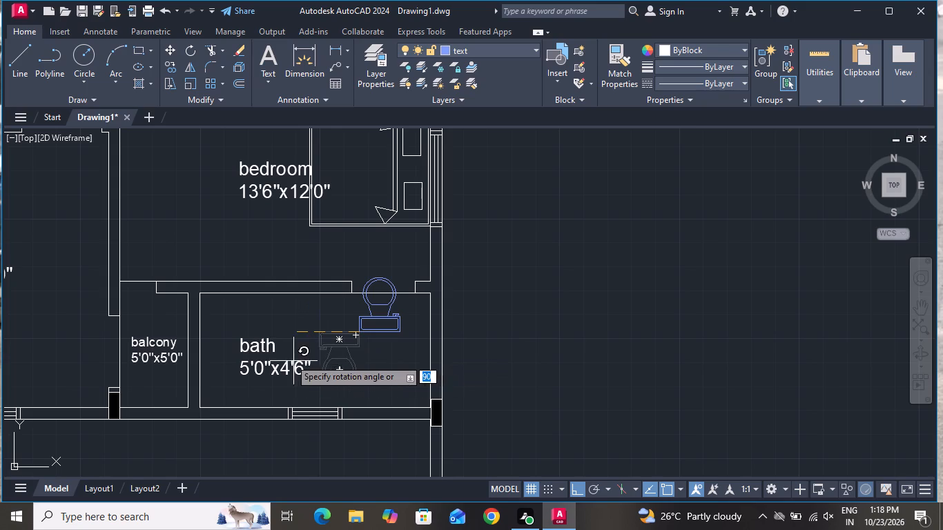
pyautogui.click(268, 346)
# Move the toilet with Ortho off so its tank sits against the bath's lower wall at the window.
pyautogui.click(385, 324)
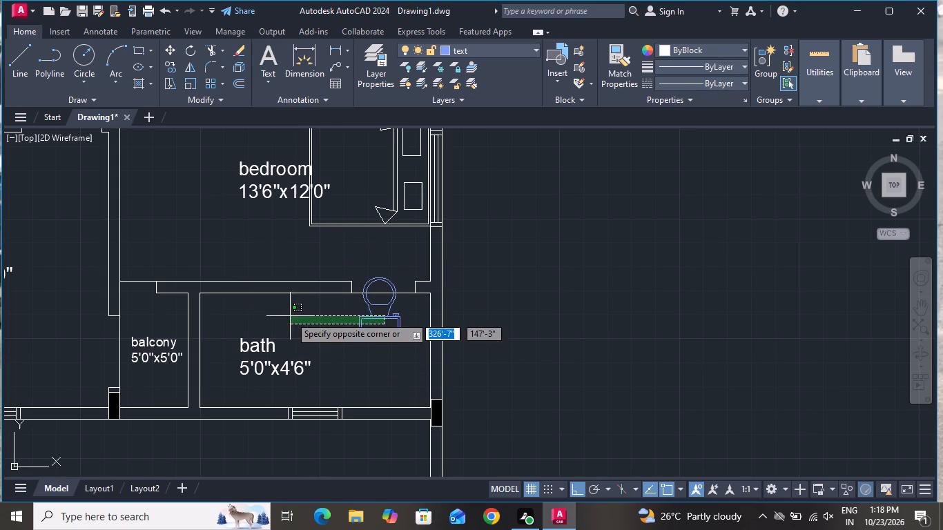
pyautogui.click(302, 323)
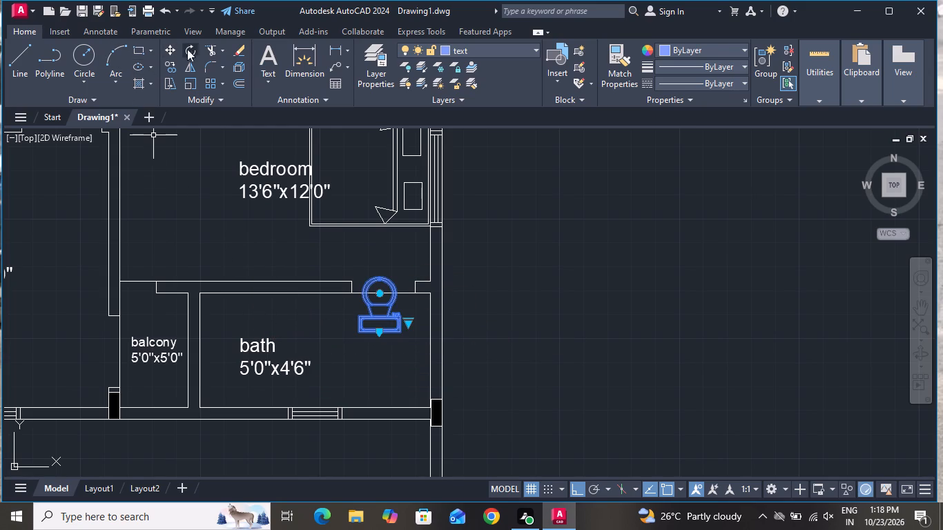
pyautogui.click(171, 54)
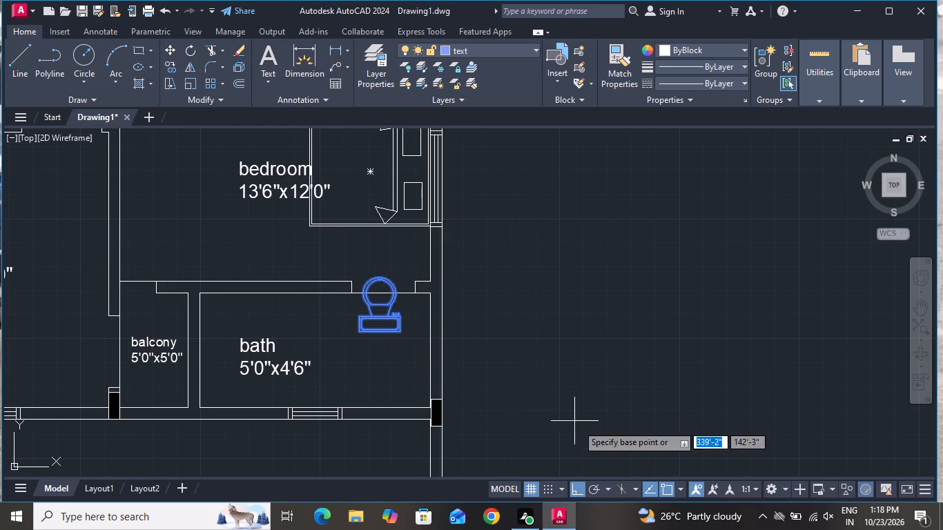
pyautogui.click(585, 488)
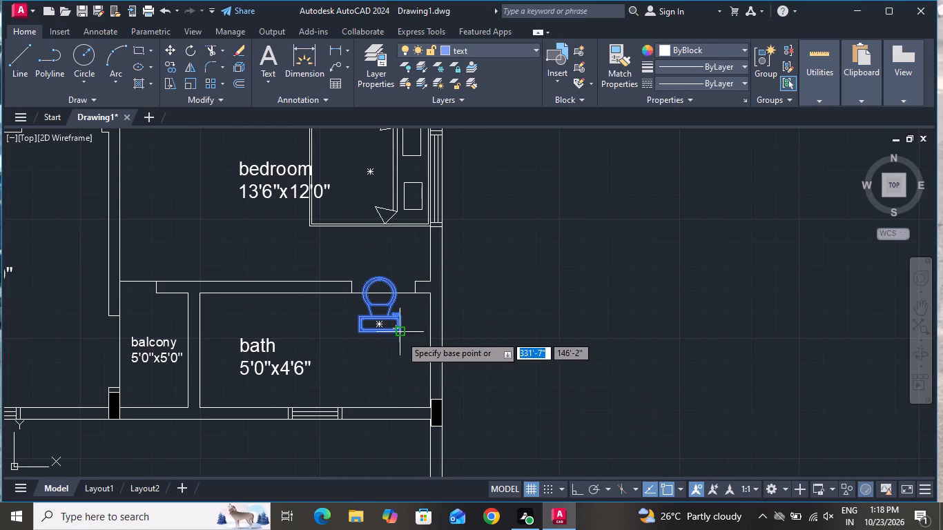
pyautogui.click(383, 335)
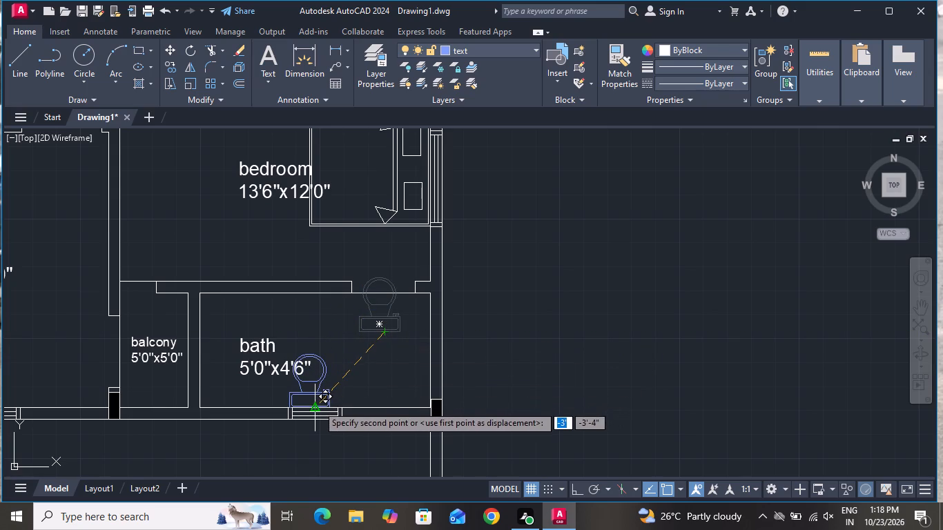
pyautogui.scroll(4, 316, 418)
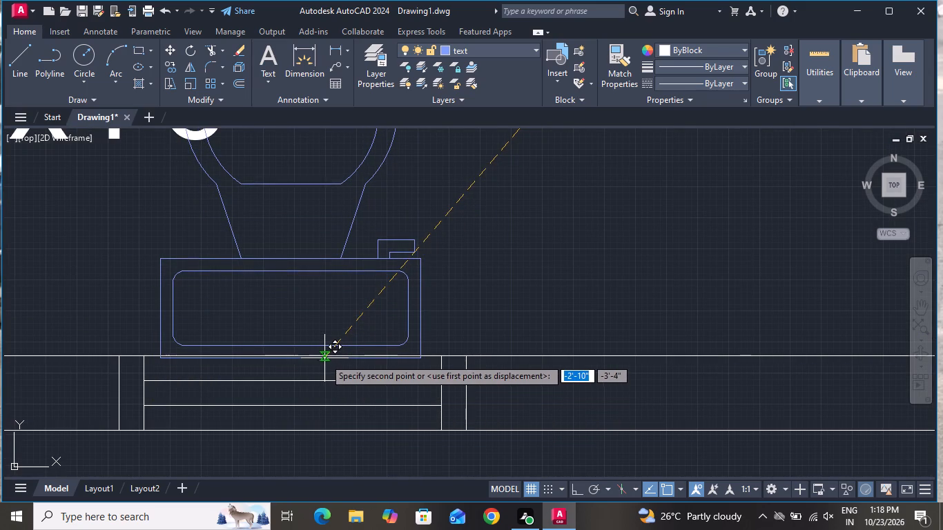
pyautogui.click(324, 357)
pyautogui.scroll(-3, 363, 429)
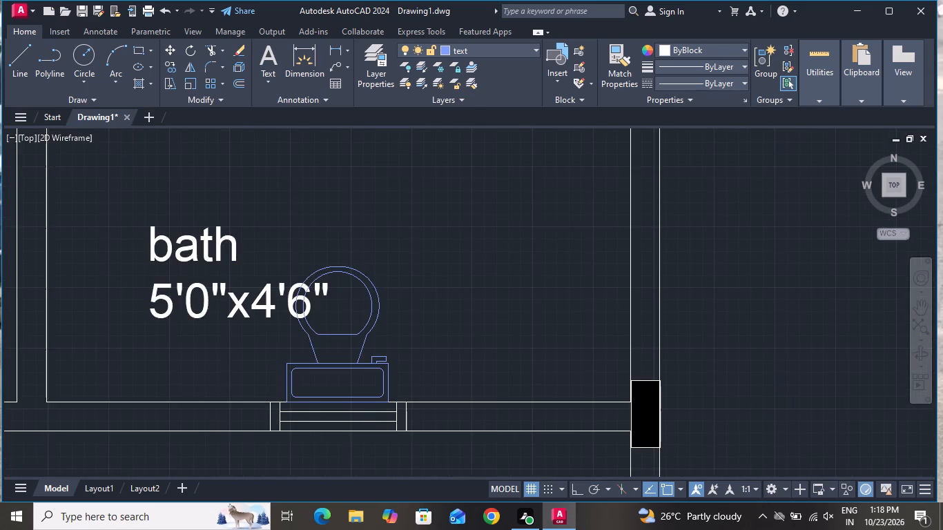
pyautogui.scroll(-1, 370, 434)
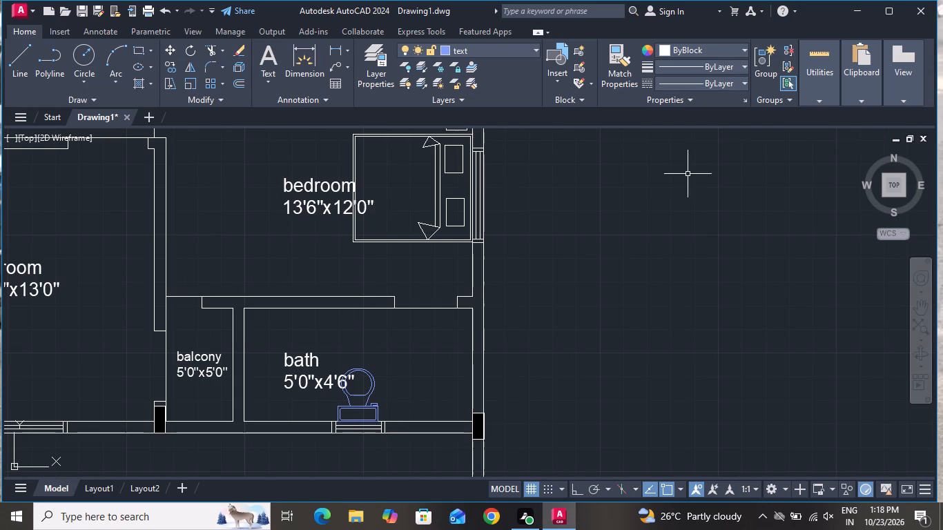
# Draw a basin rectangle about 1'-8" by 1'-7" with fillet radius 3 in the bath's upper-left corner.
pyautogui.write('rec f 3')
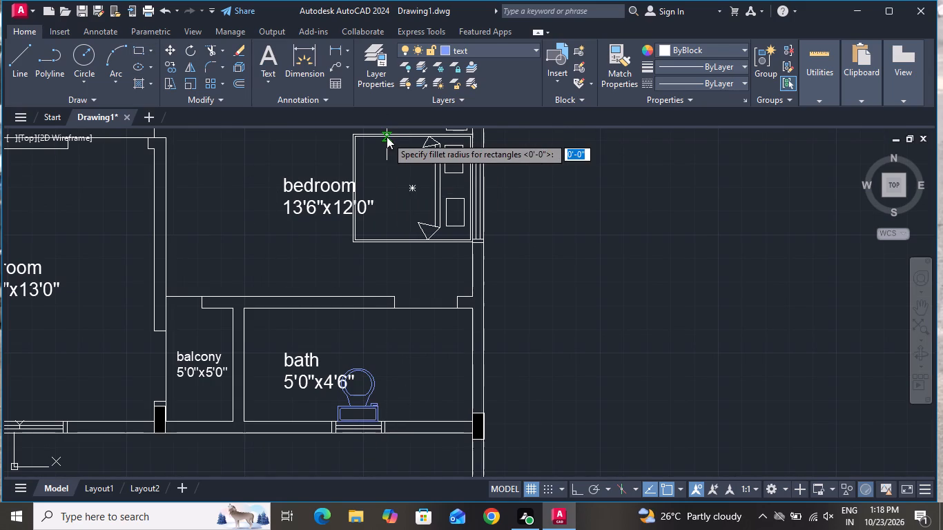
pyautogui.press('space')
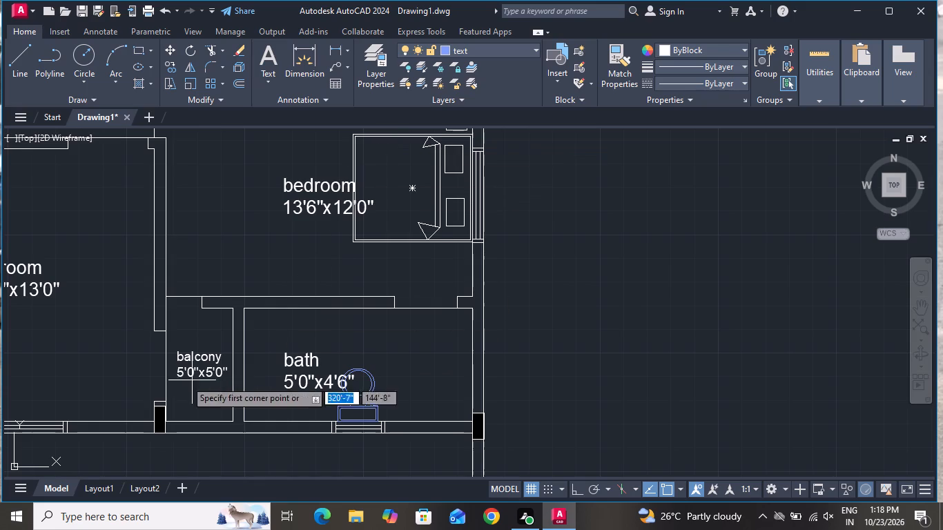
pyautogui.scroll(2, 233, 332)
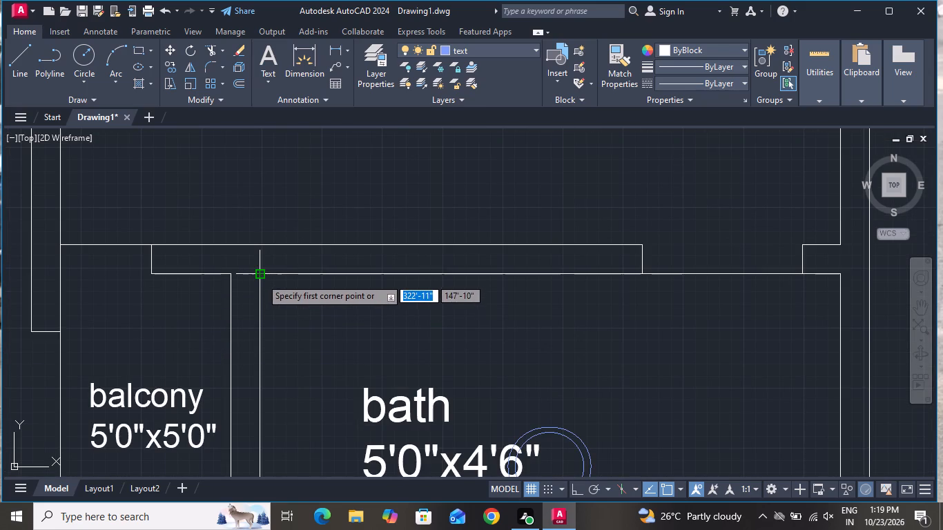
pyautogui.click(261, 278)
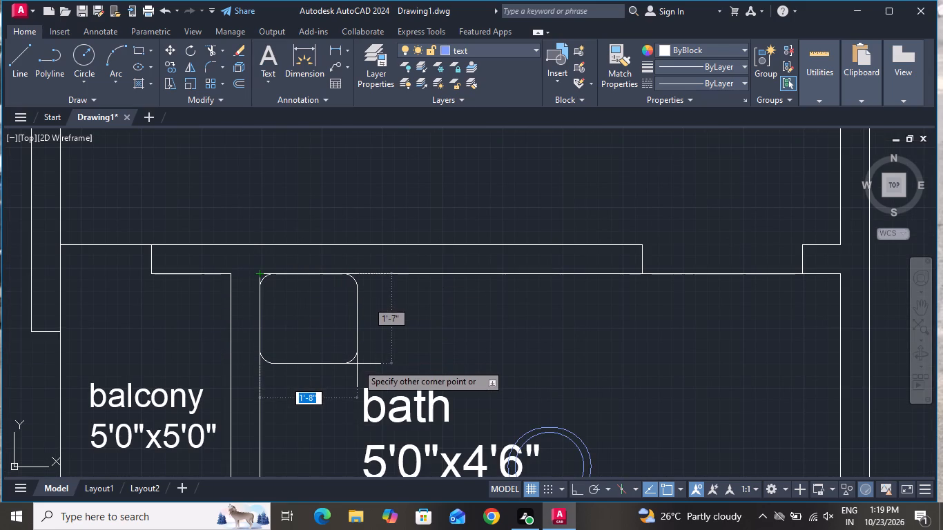
pyautogui.click(357, 364)
# Offset the rounded basin rectangle 1" inward to form the inner rim.
pyautogui.write('o')
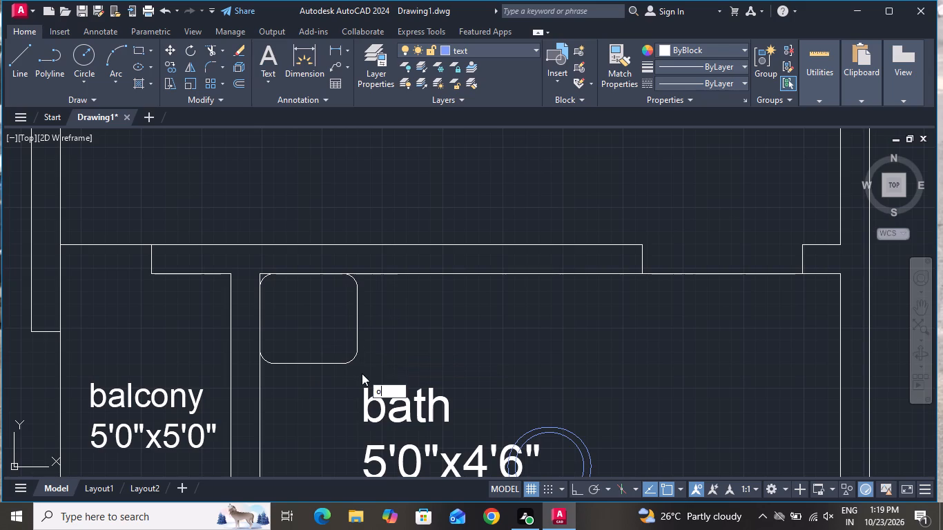
pyautogui.press('space')
pyautogui.press('1')
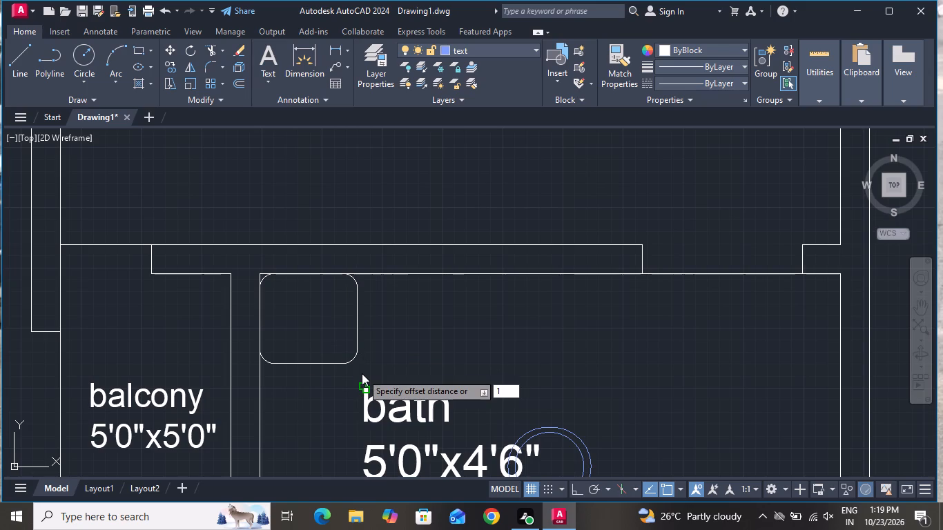
pyautogui.hotkey('shift', '"')
pyautogui.press('Return')
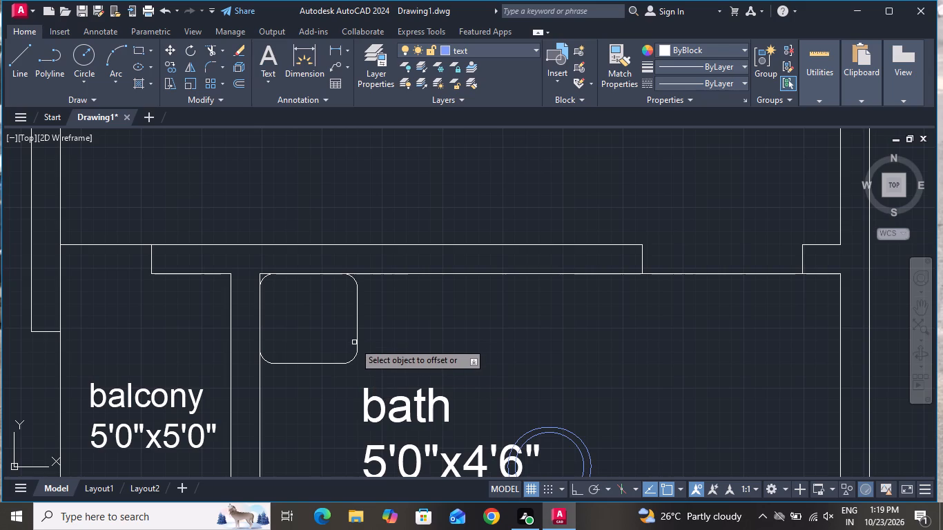
pyautogui.click(356, 341)
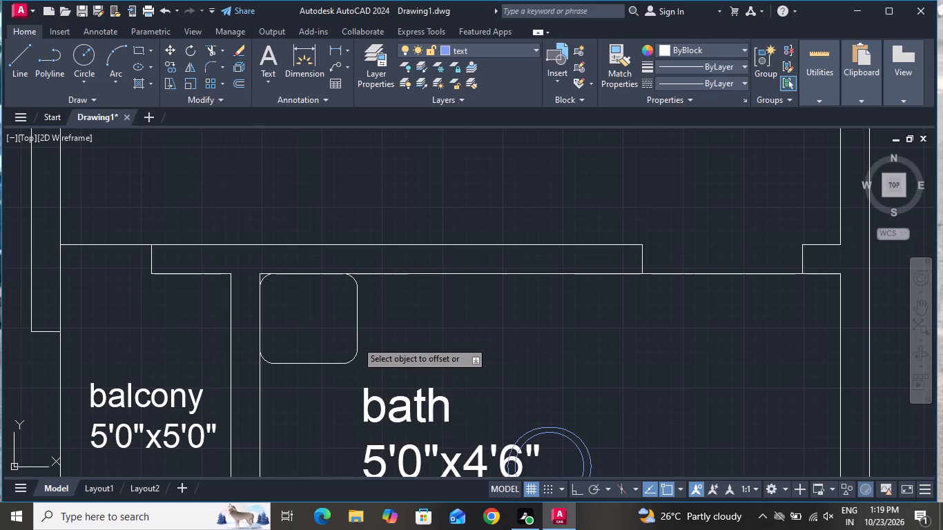
pyautogui.click(334, 334)
pyautogui.rightClick(422, 360)
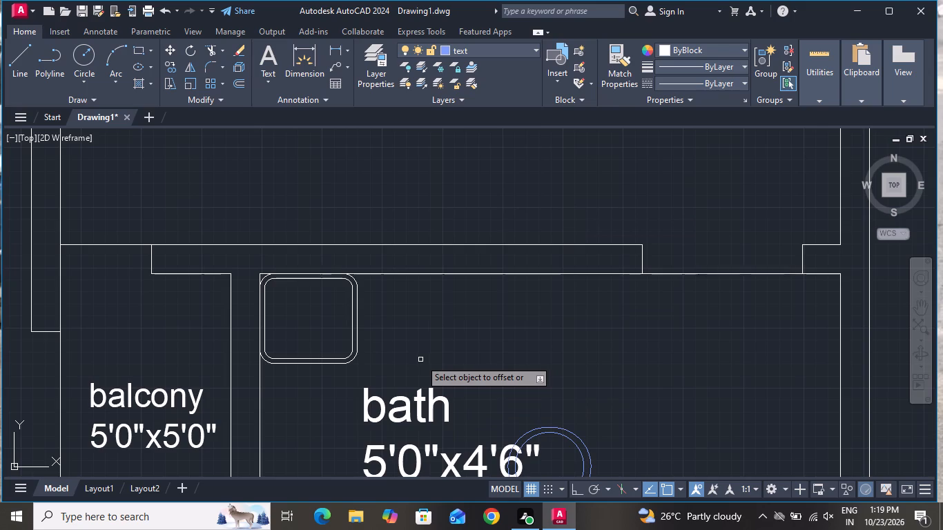
pyautogui.click(477, 230)
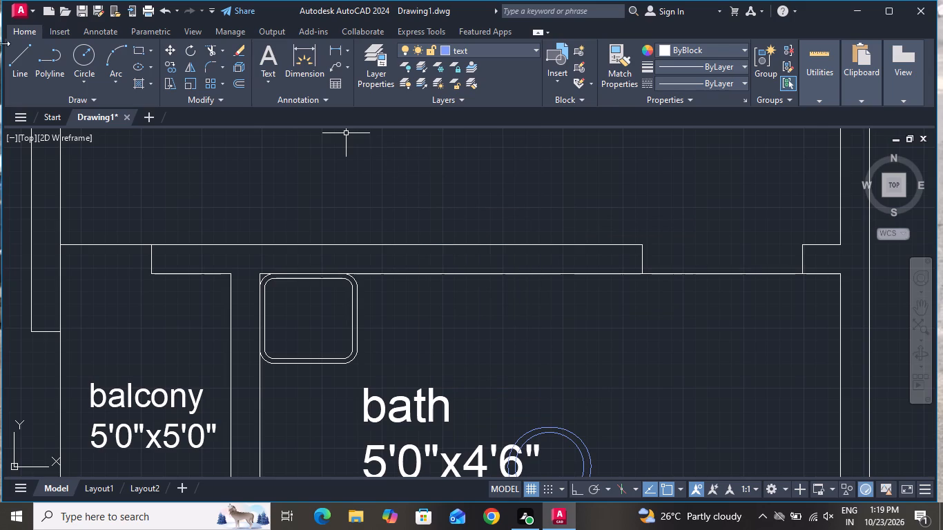
# Draw a small drain circle at the centre of the basin.
pyautogui.click(86, 55)
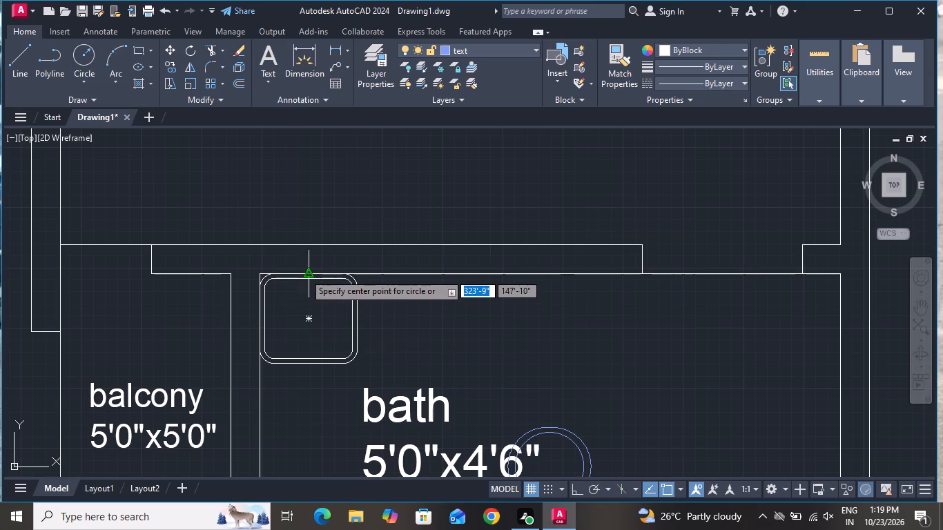
pyautogui.click(311, 321)
pyautogui.click(311, 321)
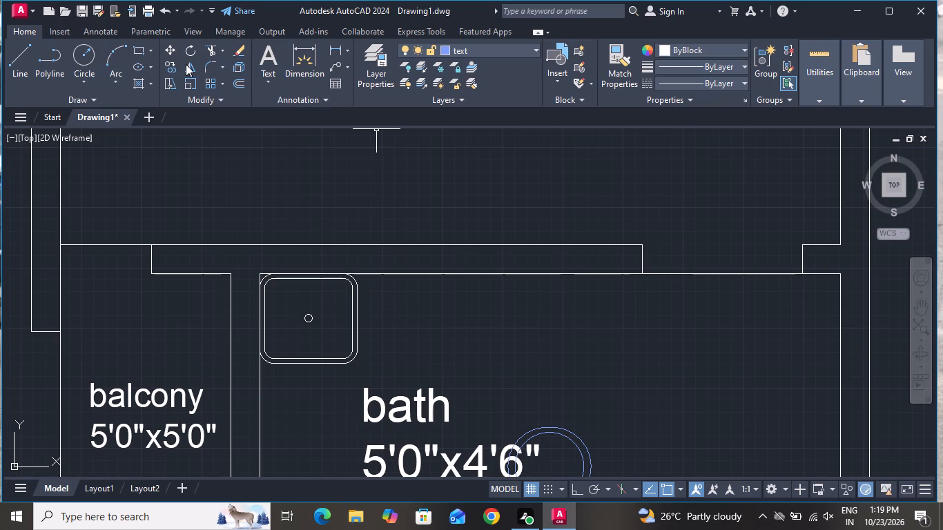
# Draw a narrow tap rectangle from the midpoint of the basin's upper edge down to the drain circle.
pyautogui.click(141, 41)
pyautogui.click(137, 52)
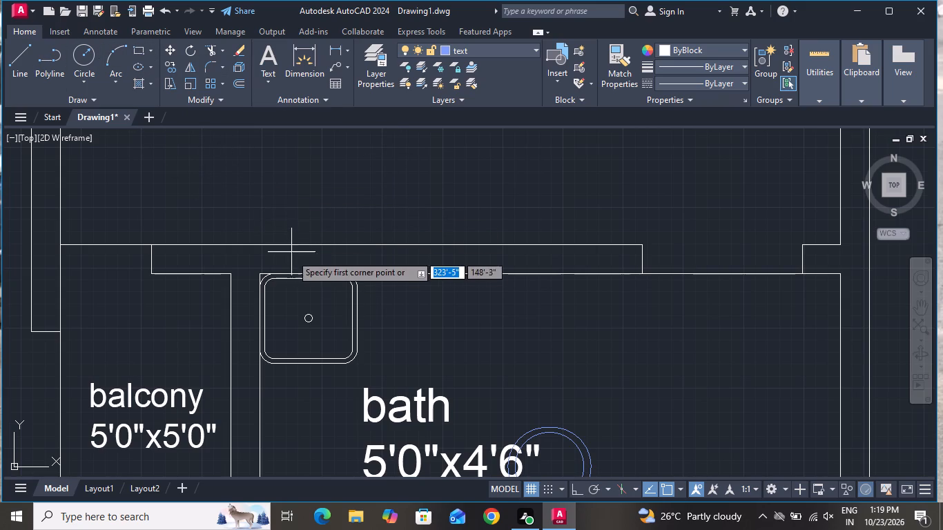
pyautogui.click(307, 273)
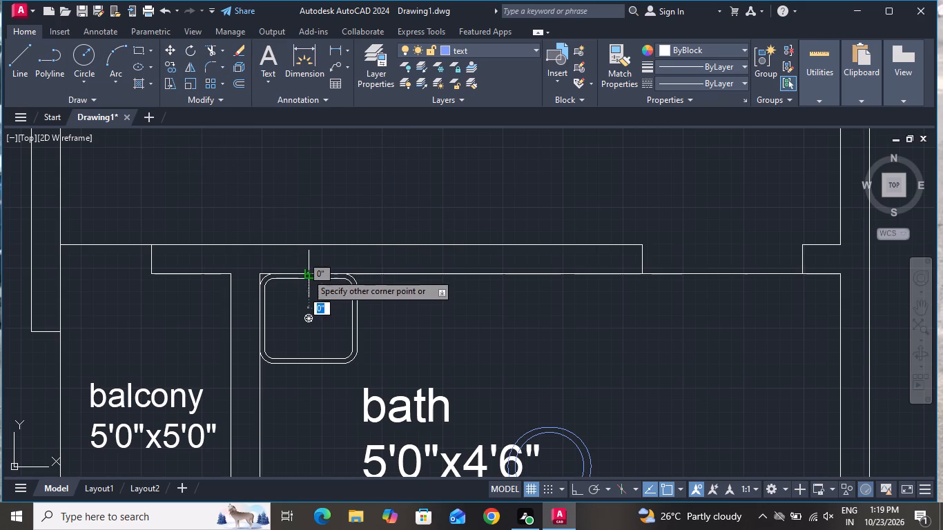
pyautogui.click(300, 308)
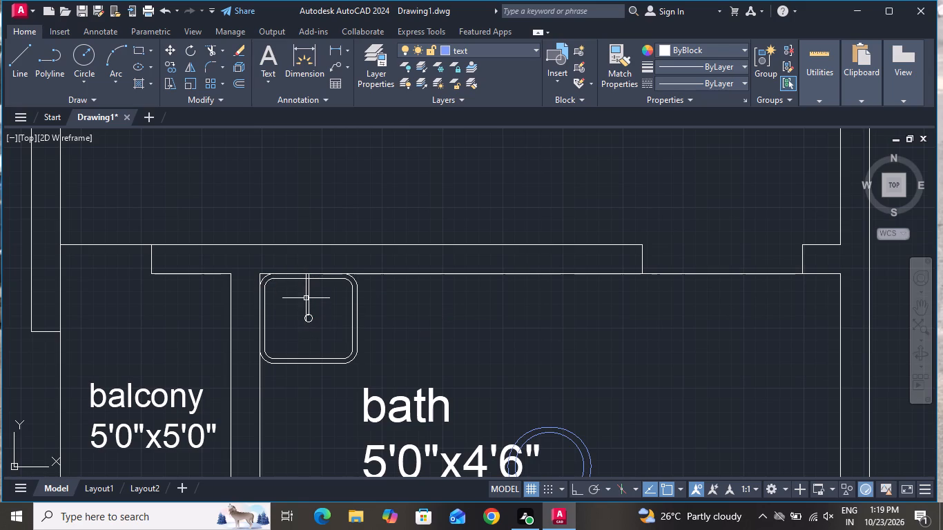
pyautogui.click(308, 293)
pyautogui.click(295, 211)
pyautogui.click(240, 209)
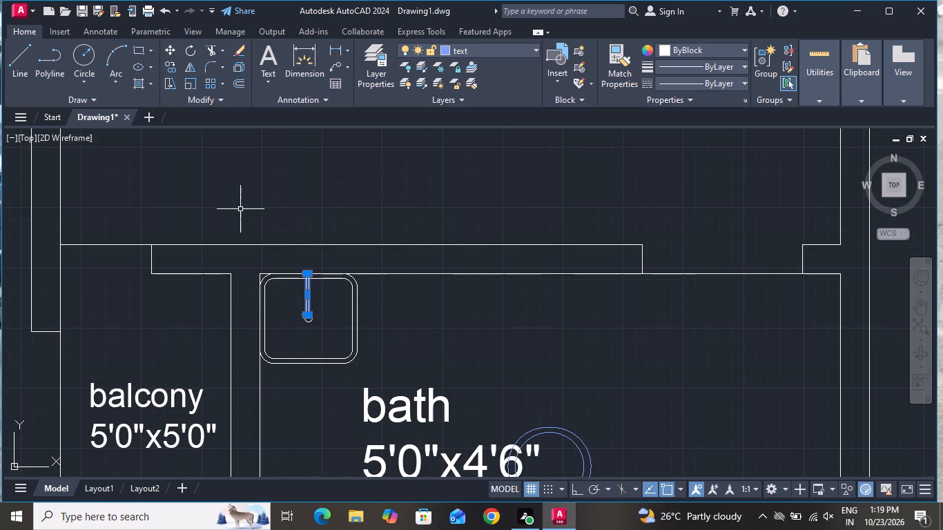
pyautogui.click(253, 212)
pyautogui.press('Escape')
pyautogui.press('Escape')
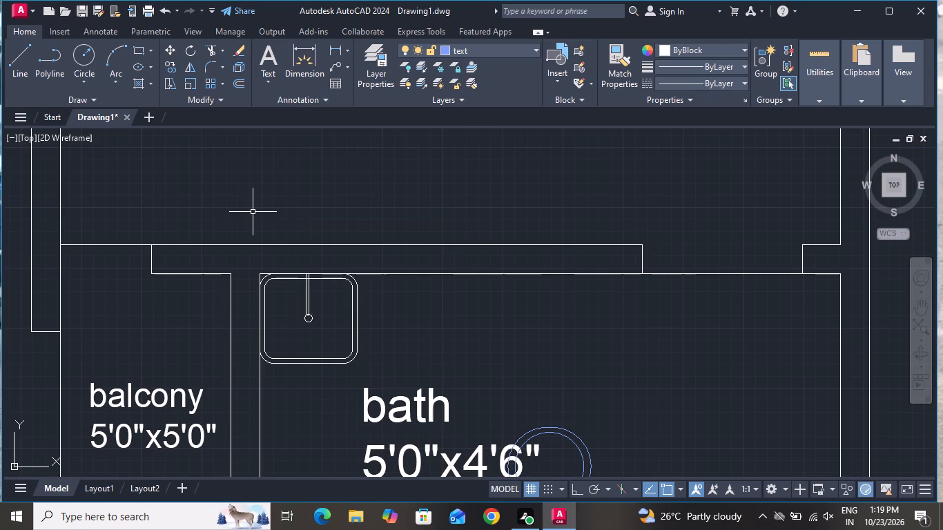
# Draw the counter outline around the wash basin, running down from the bath's upper wall and about 2'-2" across to its left wall.
pyautogui.click(14, 44)
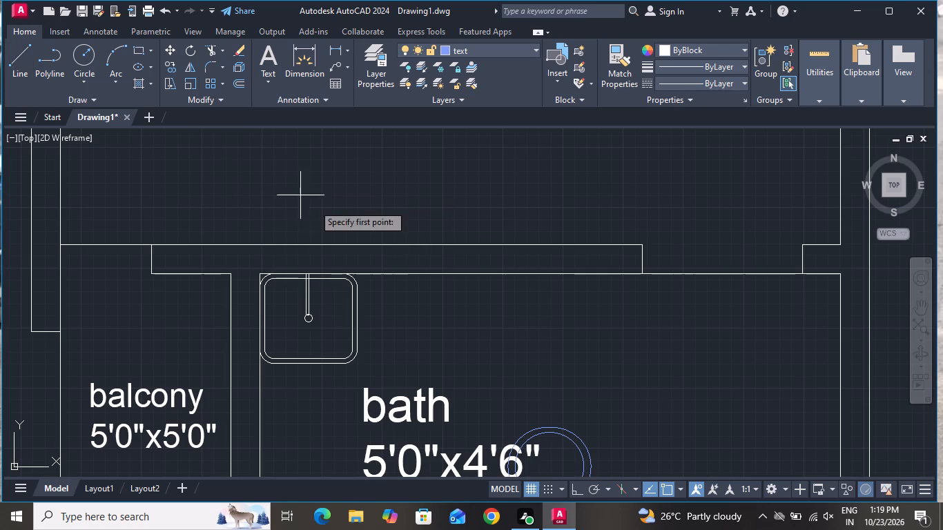
pyautogui.click(383, 273)
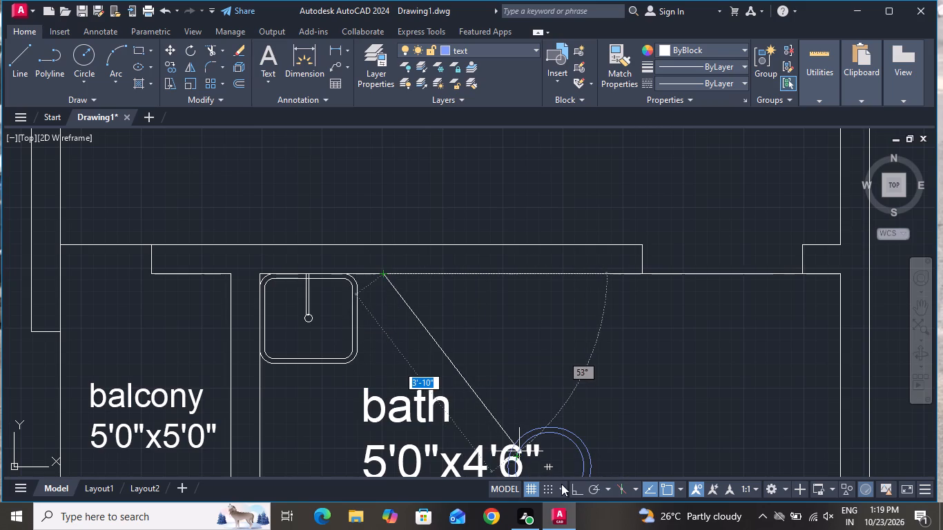
pyautogui.click(576, 482)
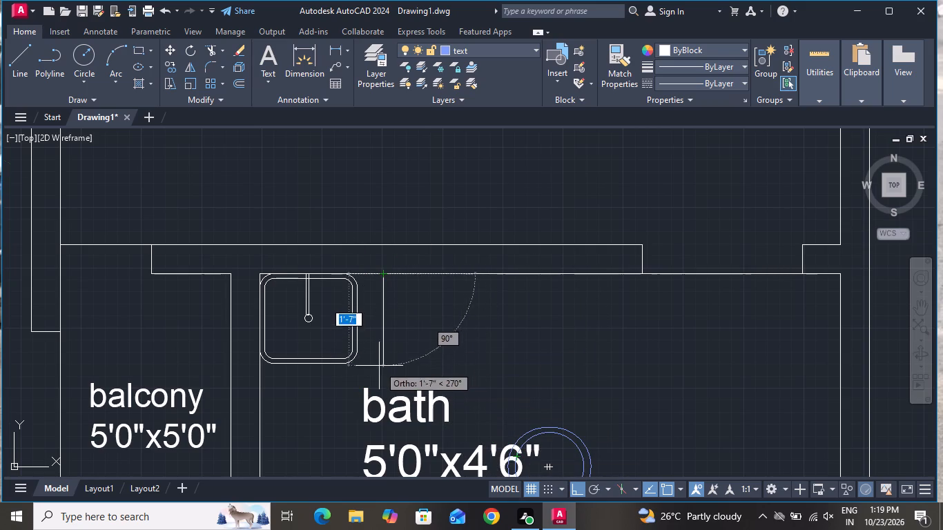
pyautogui.click(381, 377)
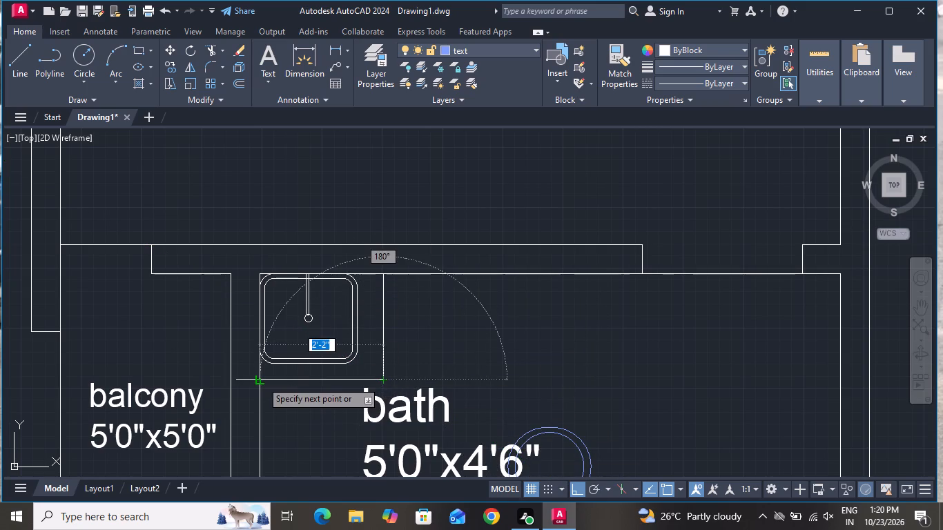
pyautogui.click(258, 382)
pyautogui.rightClick(266, 385)
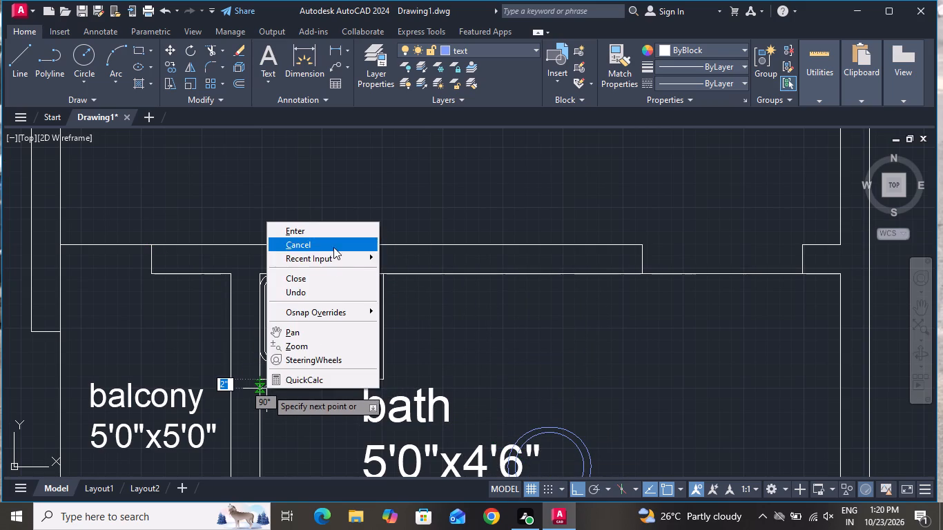
pyautogui.click(333, 247)
# Move the bath 5'0"x4'6" label to the right, clear of the basin counter and above the toilet.
pyautogui.scroll(-3, 515, 380)
pyautogui.click(492, 393)
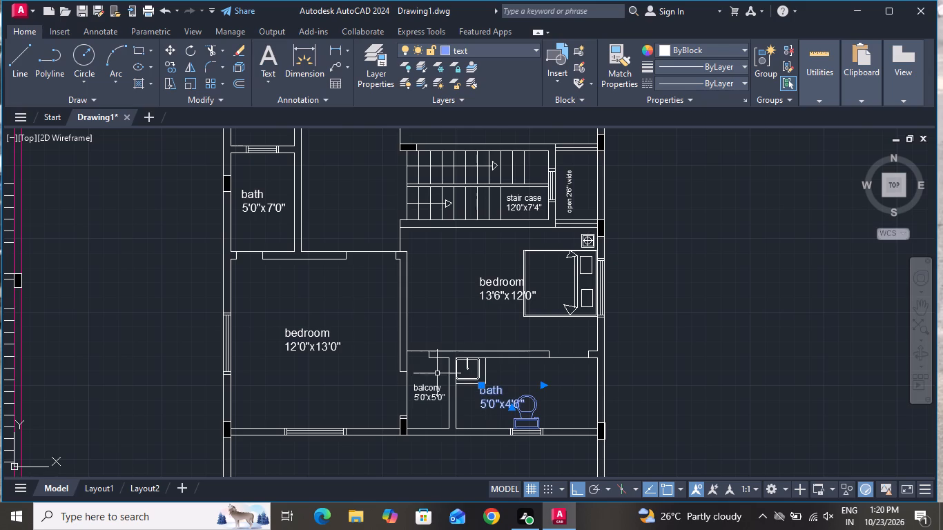
pyautogui.click(177, 55)
pyautogui.click(503, 413)
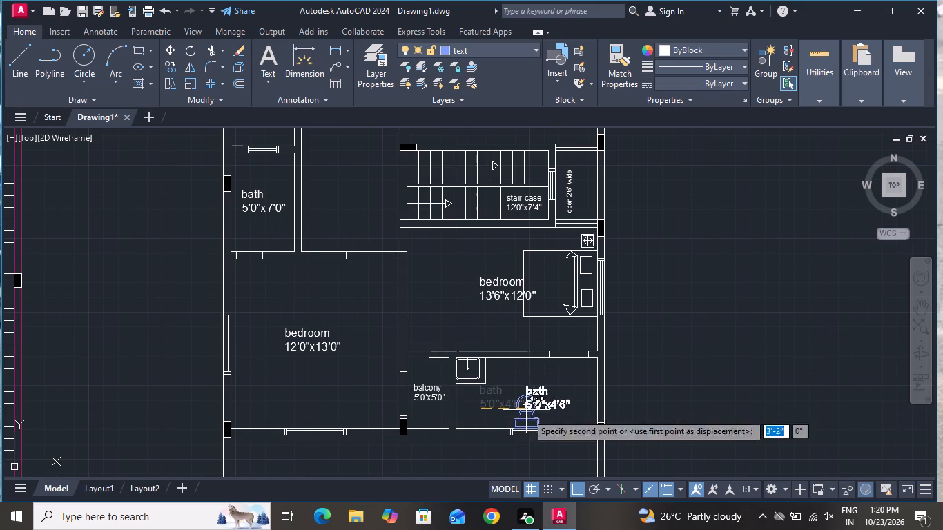
pyautogui.click(581, 490)
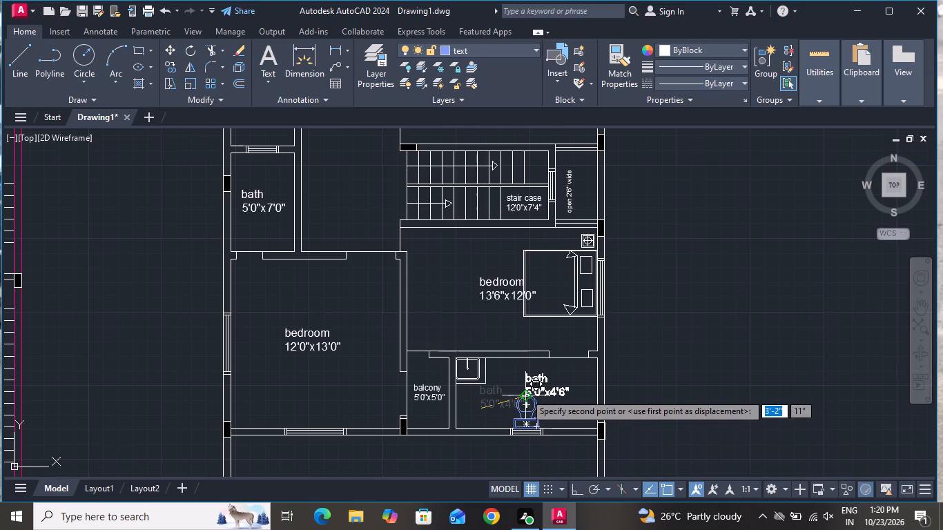
pyautogui.scroll(3, 504, 391)
pyautogui.click(496, 382)
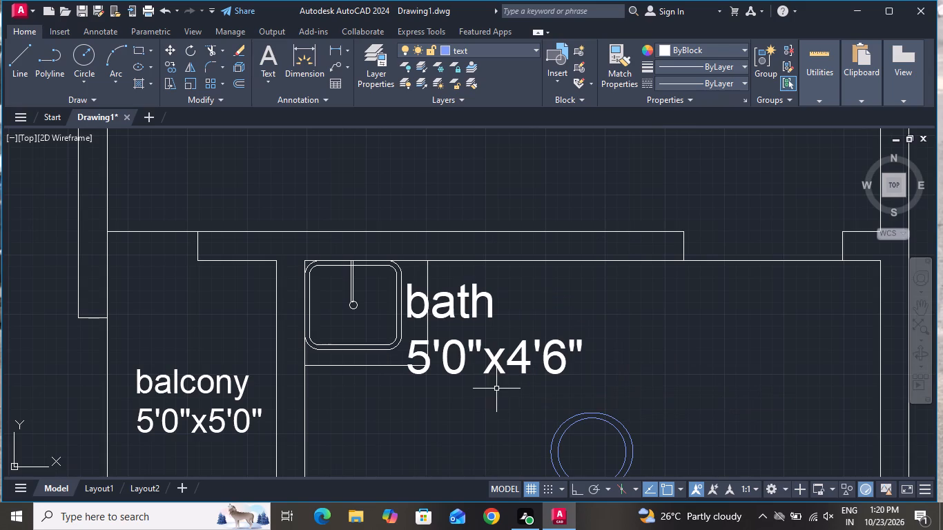
pyautogui.click(499, 357)
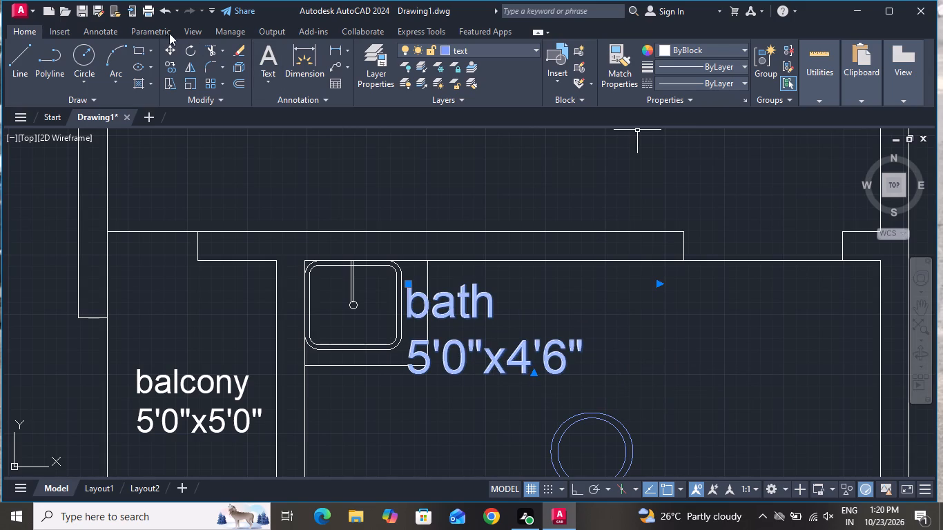
pyautogui.click(169, 47)
pyautogui.click(487, 351)
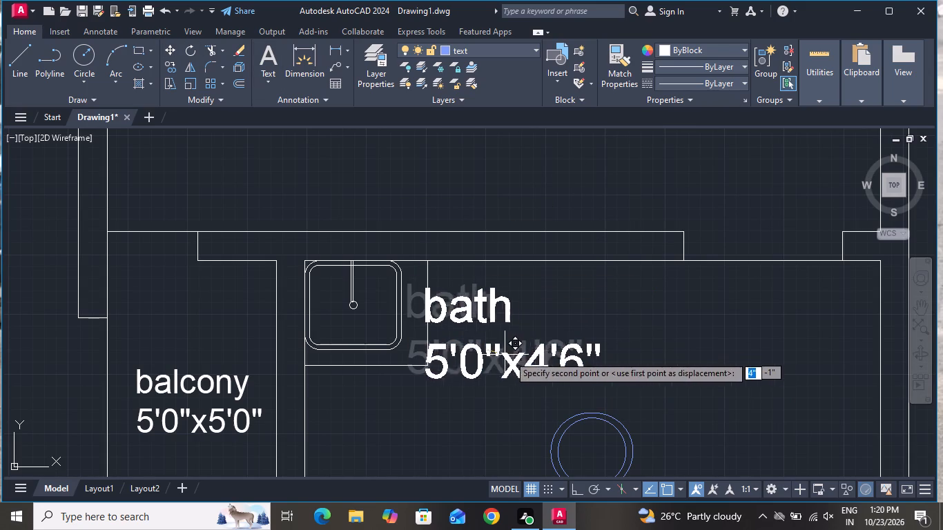
pyautogui.click(579, 356)
# Draw a rounded bed rectangle about 5'-11" by 4'-9" against the left wall of the 12'0"x13'0" bedroom, beside the window.
pyautogui.scroll(-2, 558, 356)
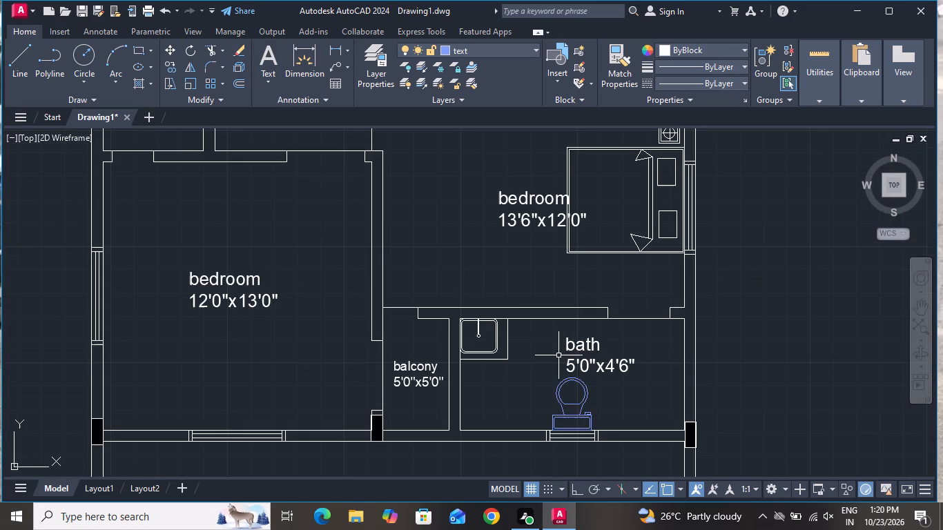
pyautogui.scroll(-1, 558, 355)
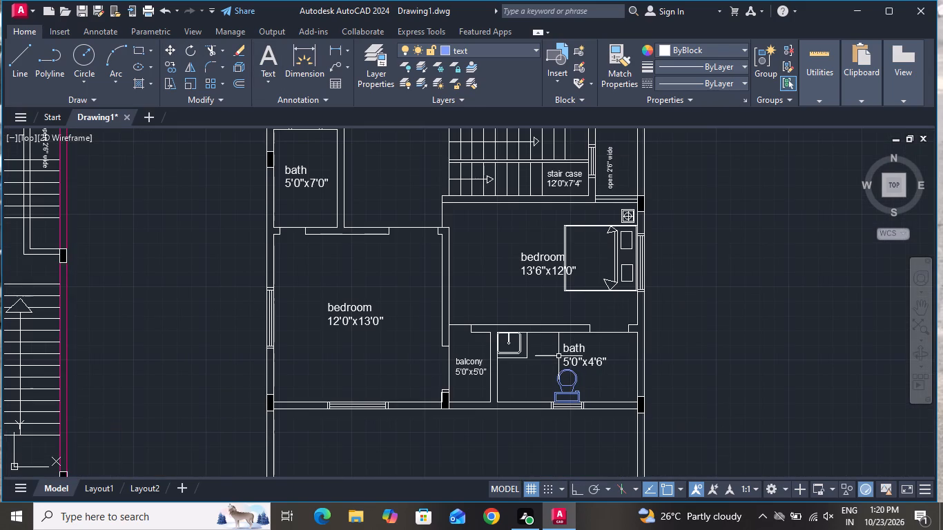
pyautogui.scroll(-1, 559, 353)
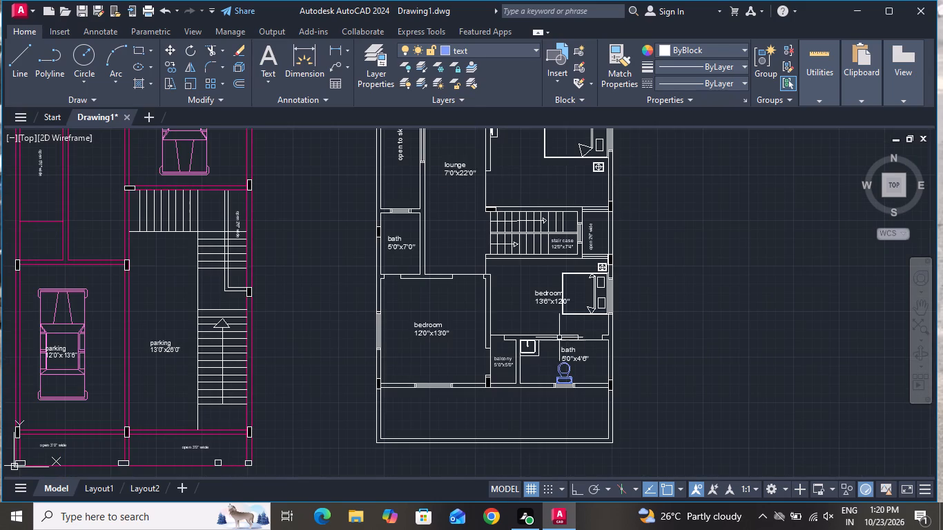
pyautogui.scroll(1, 527, 320)
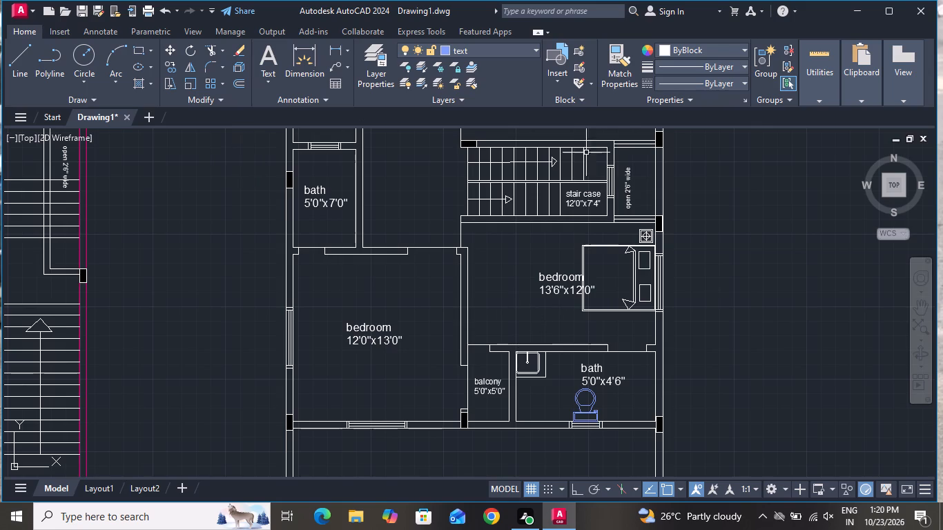
pyautogui.click(139, 45)
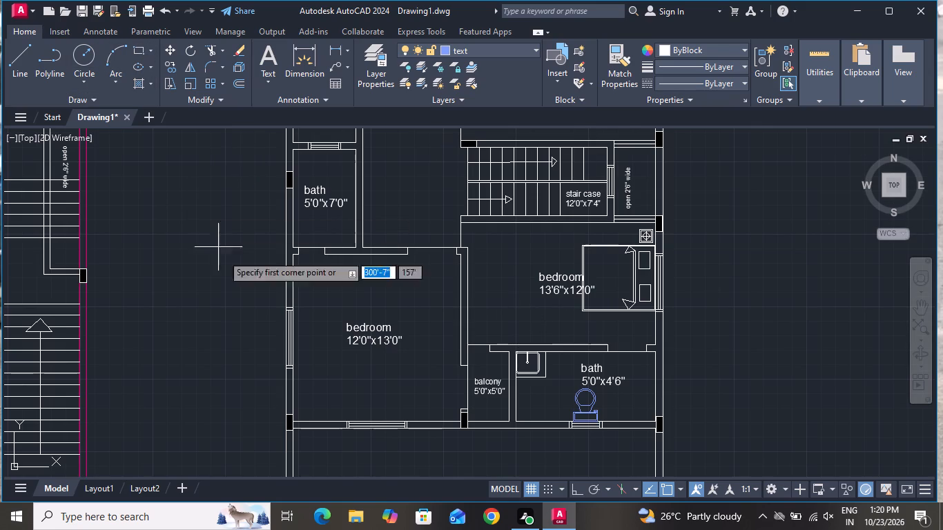
pyautogui.scroll(1, 284, 372)
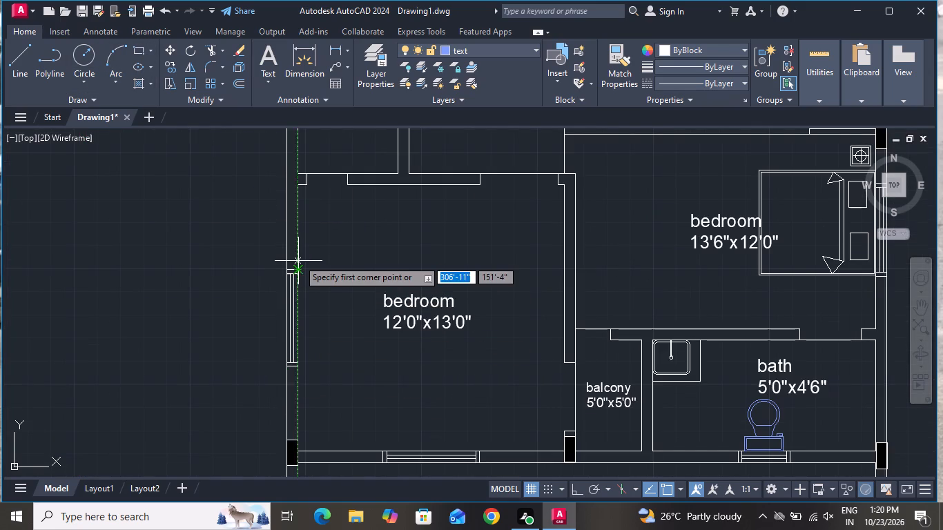
pyautogui.click(298, 255)
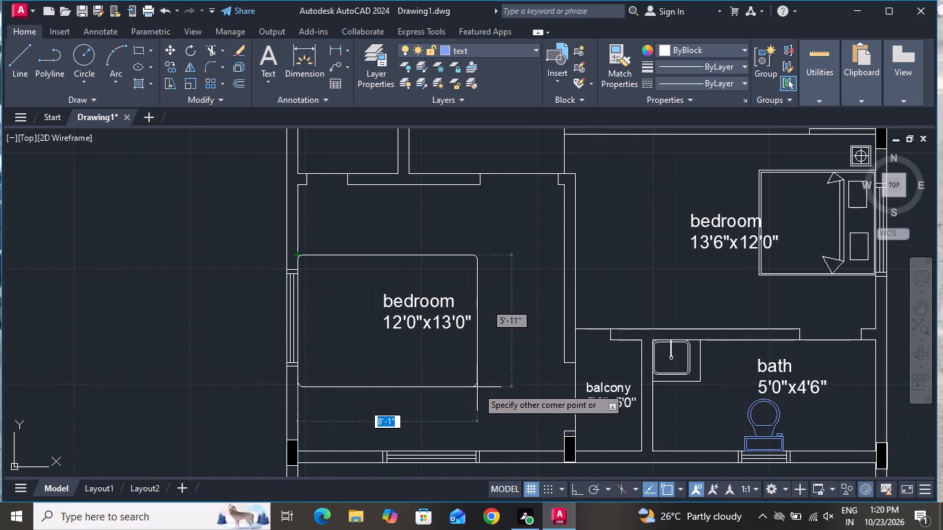
pyautogui.click(429, 360)
# Offset the rounded bed rectangle 1" inward.
pyautogui.press('p')
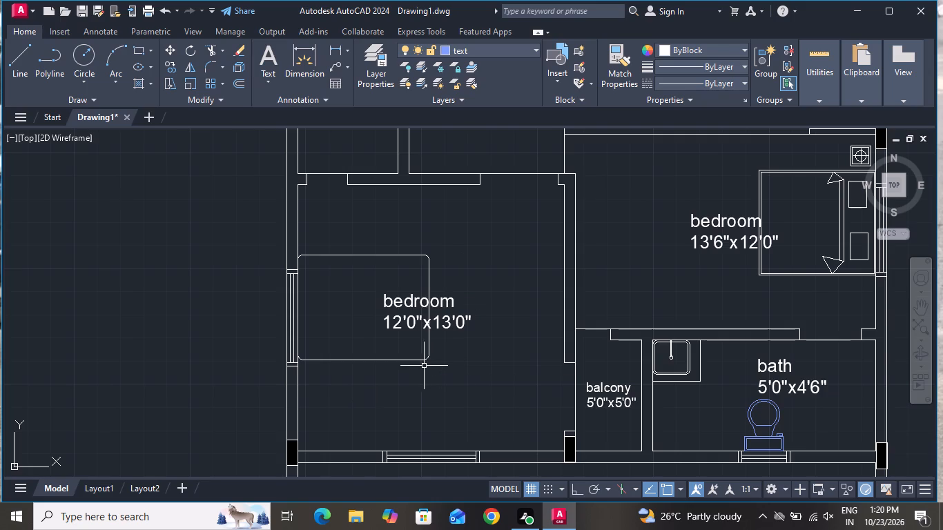
pyautogui.press('BackSpace')
pyautogui.press('o')
pyautogui.press('space')
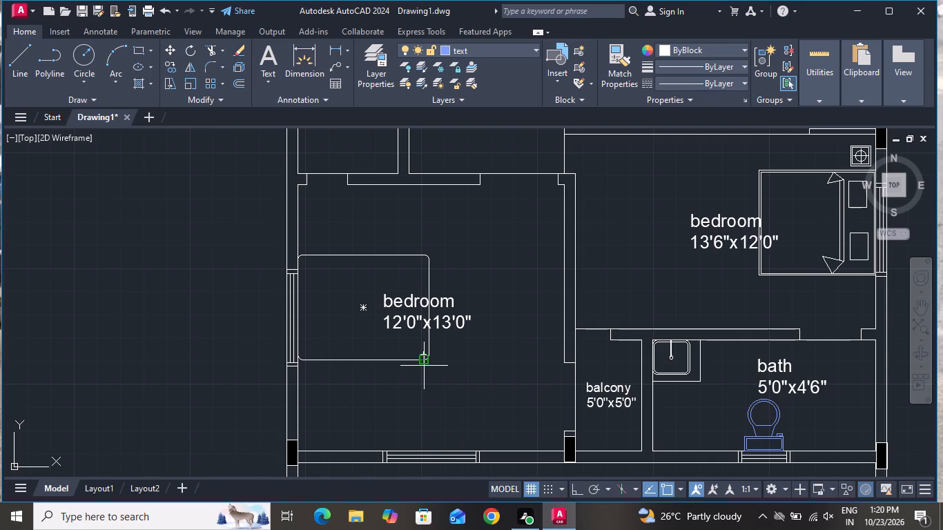
pyautogui.press('1')
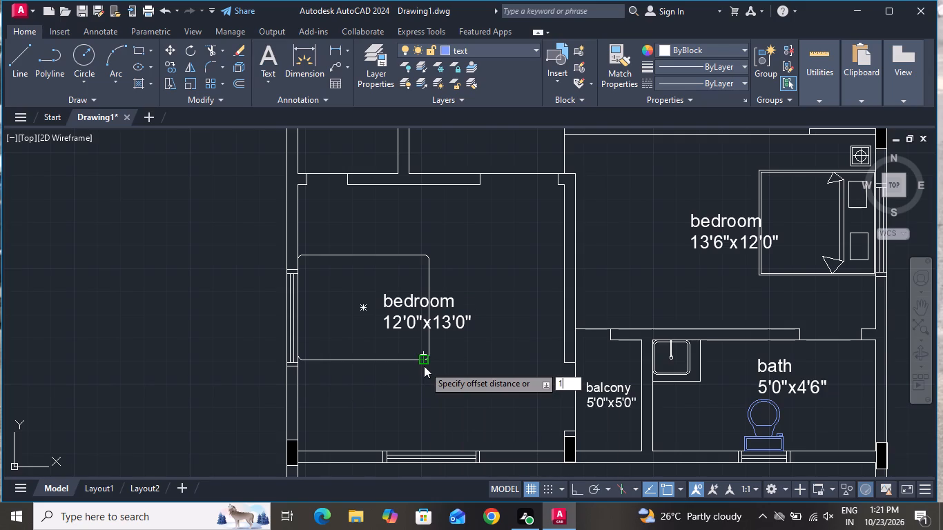
pyautogui.hotkey('shift', '"')
pyautogui.press('Return')
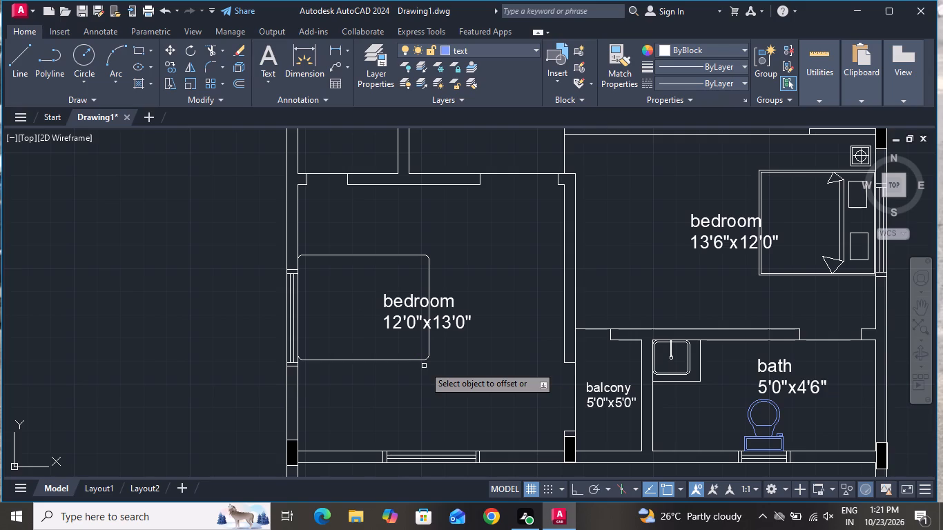
pyautogui.click(418, 364)
pyautogui.click(418, 360)
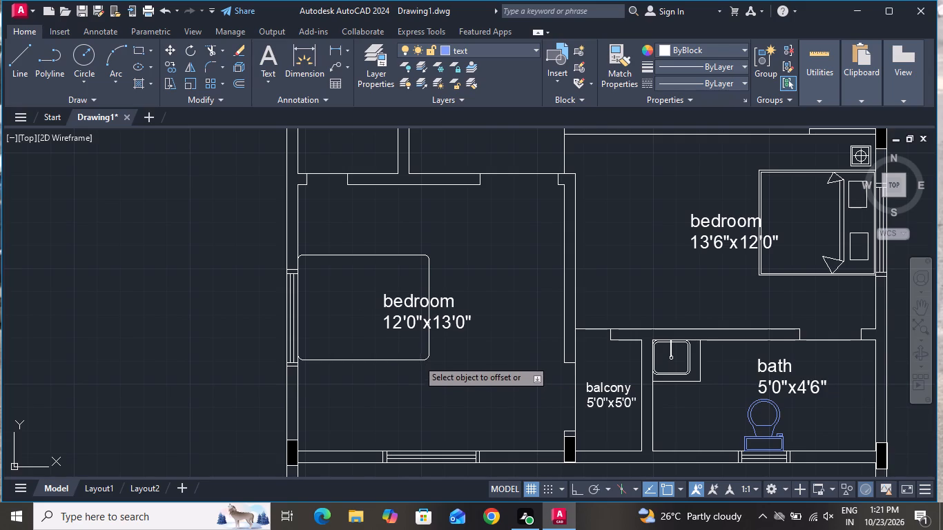
pyautogui.click(414, 344)
pyautogui.rightClick(412, 346)
pyautogui.click(423, 366)
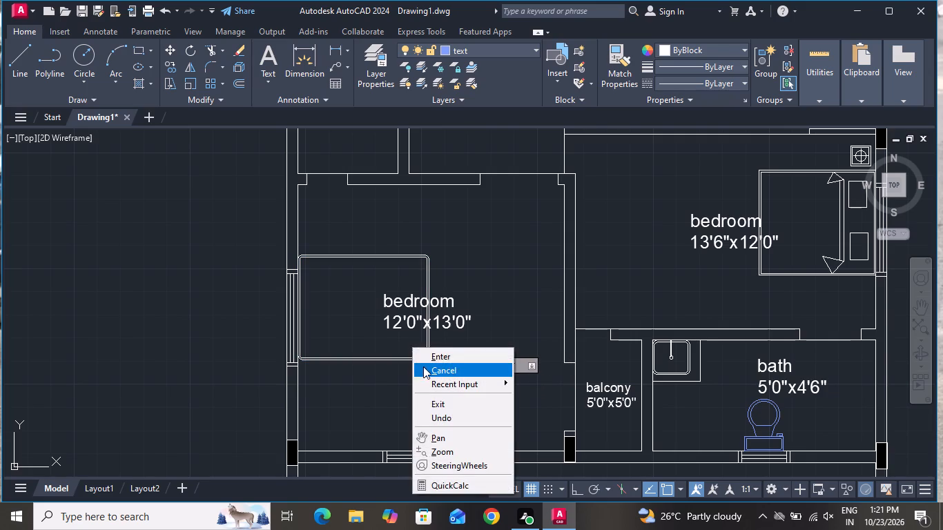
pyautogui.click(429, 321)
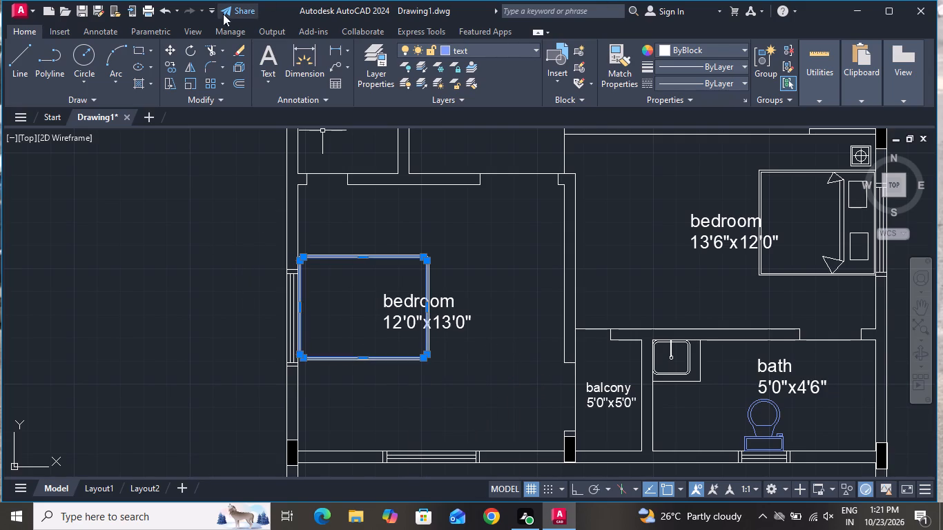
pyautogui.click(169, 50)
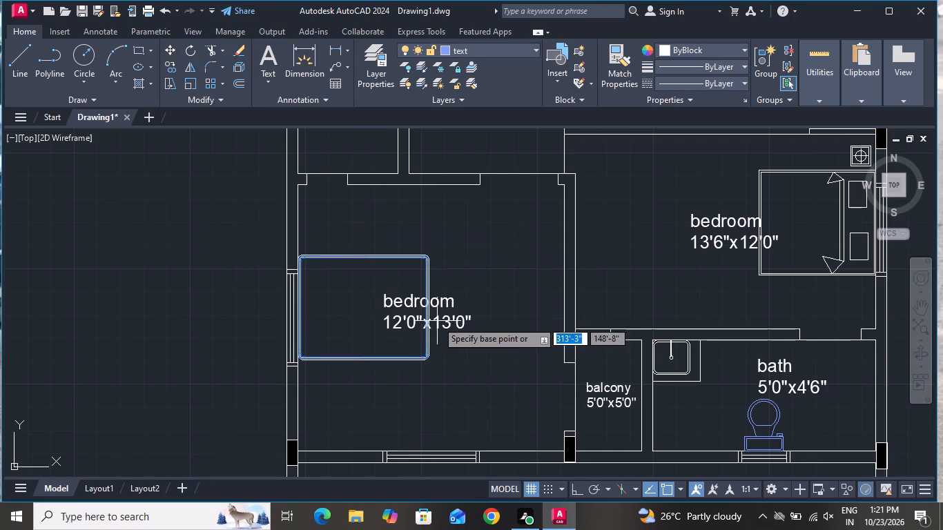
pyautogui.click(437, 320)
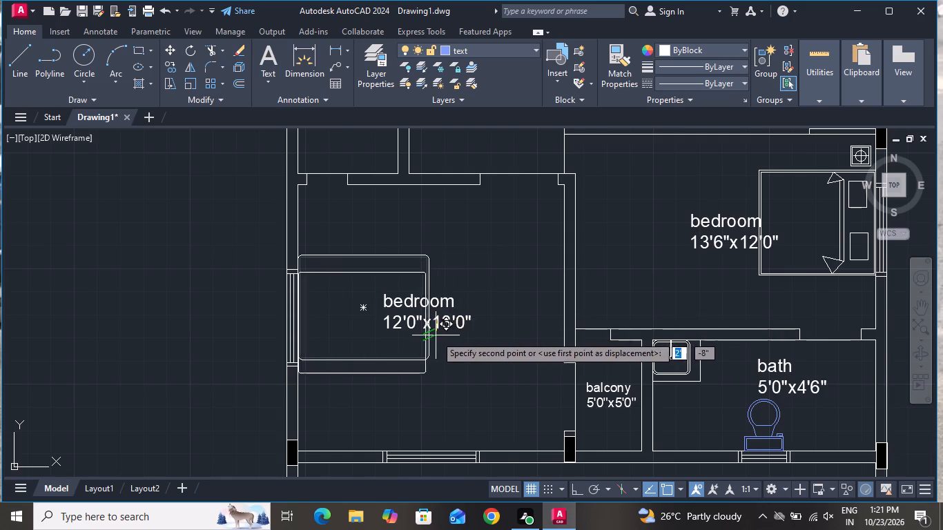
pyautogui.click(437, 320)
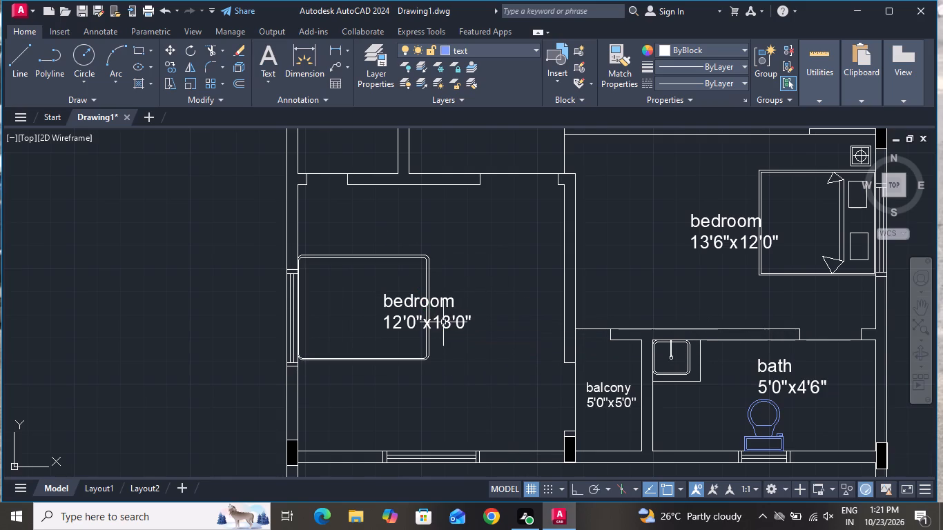
# Move the bedroom 12'0"x13'0" label to the right, clear of the bed outline.
pyautogui.click(460, 317)
pyautogui.click(173, 45)
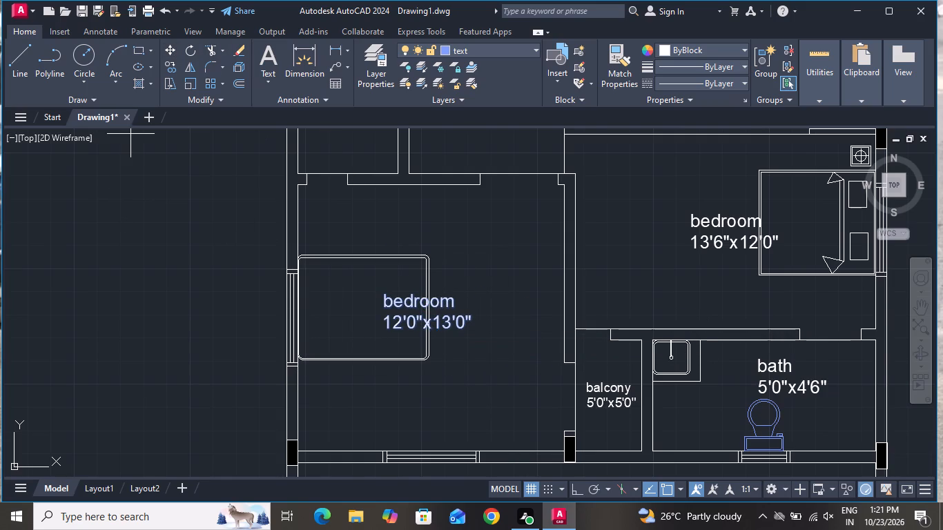
pyautogui.click(458, 306)
pyautogui.click(564, 288)
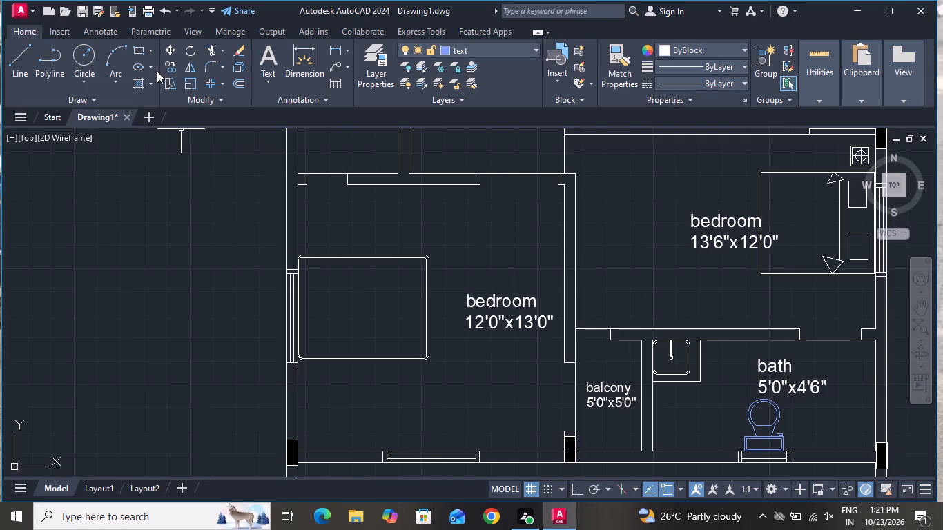
# Draw a vertical sheet line from the bed's lower inner edge, beside the pillow area, stopping short of the upper edge.
pyautogui.click(28, 61)
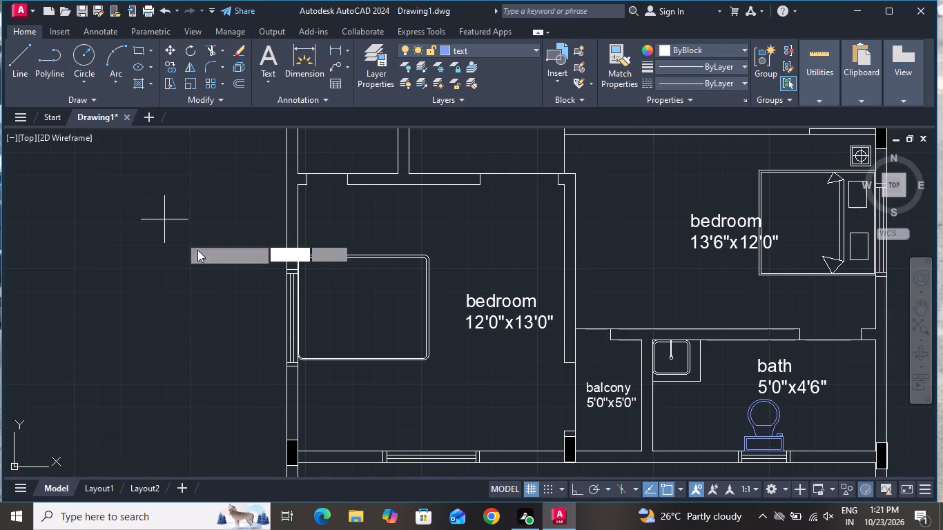
pyautogui.scroll(1, 338, 320)
pyautogui.scroll(1, 310, 368)
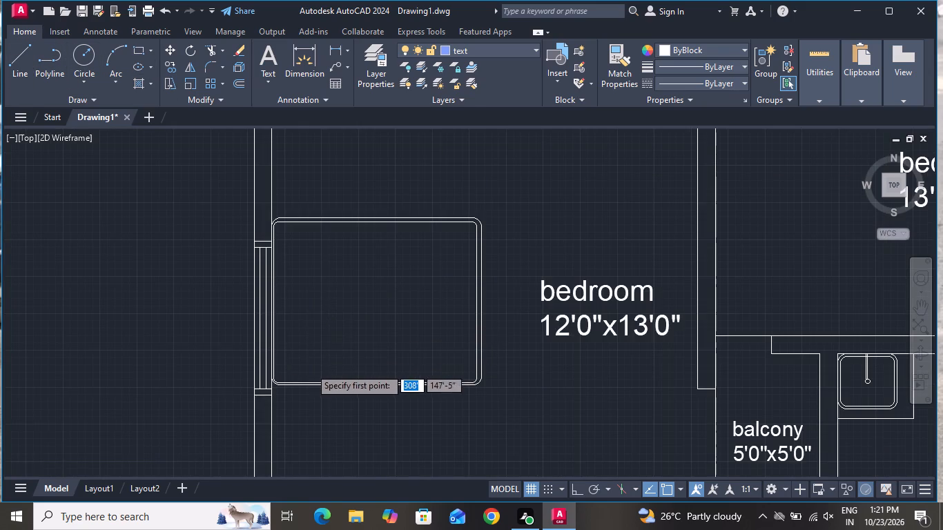
pyautogui.scroll(1, 310, 368)
pyautogui.click(340, 404)
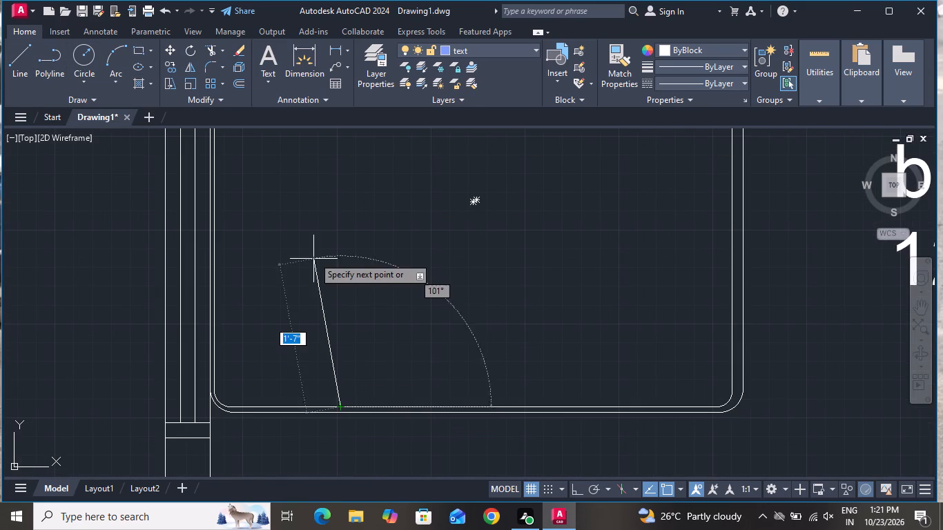
pyautogui.scroll(-3, 317, 251)
pyautogui.click(576, 487)
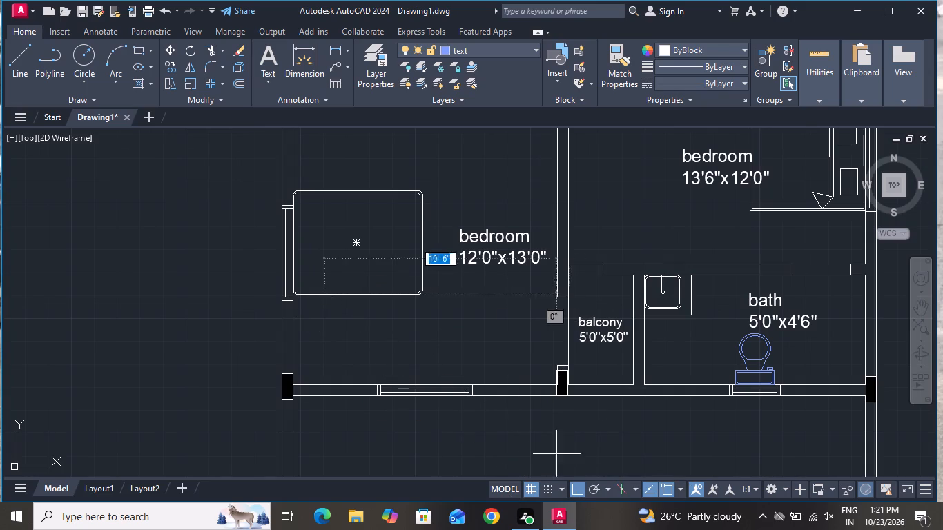
pyautogui.scroll(4, 321, 175)
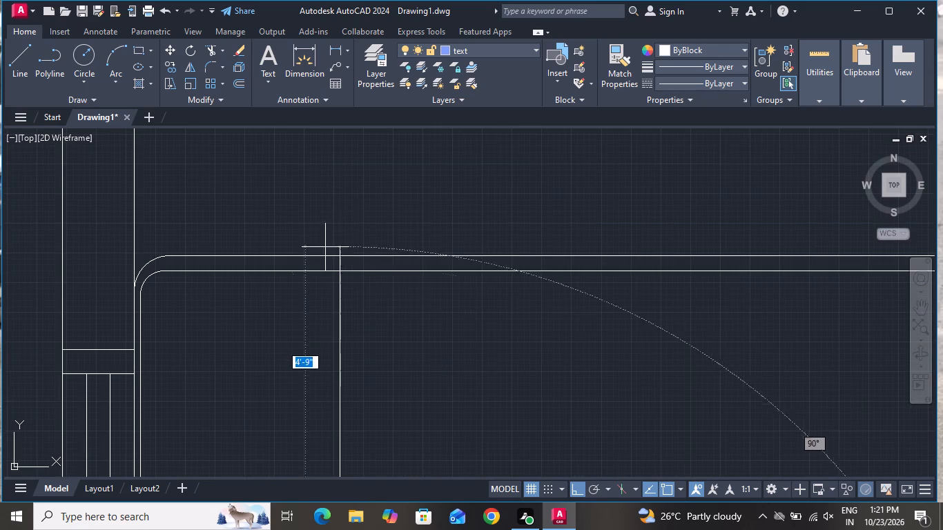
pyautogui.click(324, 414)
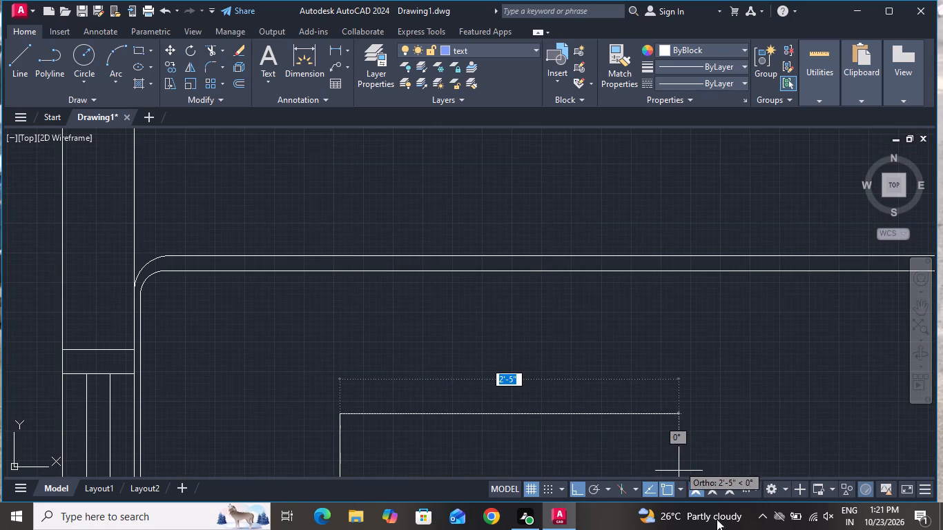
# With Ortho off, draw a triangular sheet fold from the line's upper end to the bed's inner top edge, into the bed, and back.
pyautogui.click(582, 482)
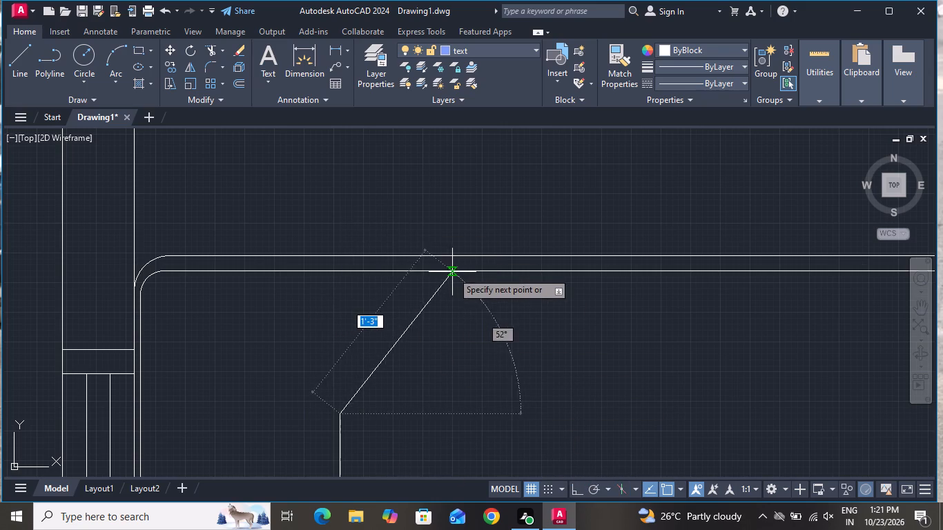
pyautogui.click(489, 272)
pyautogui.scroll(-2, 534, 302)
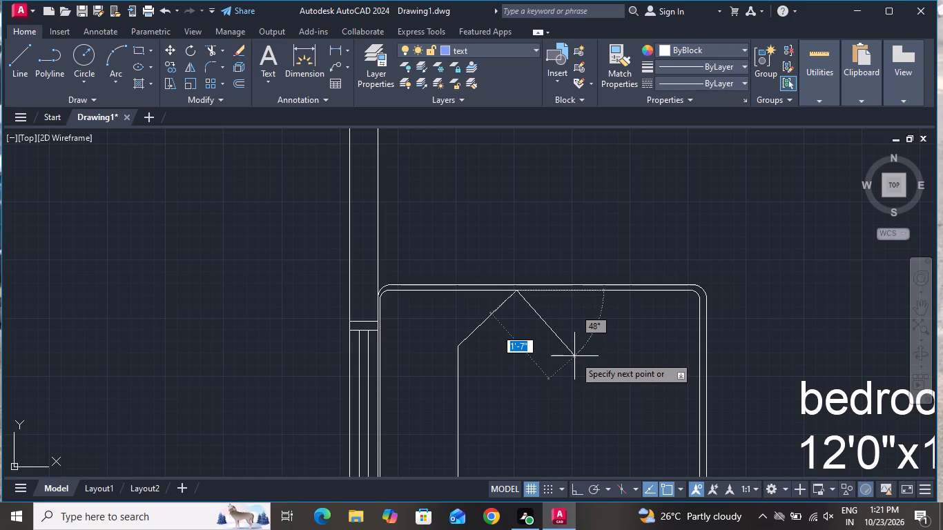
pyautogui.click(578, 382)
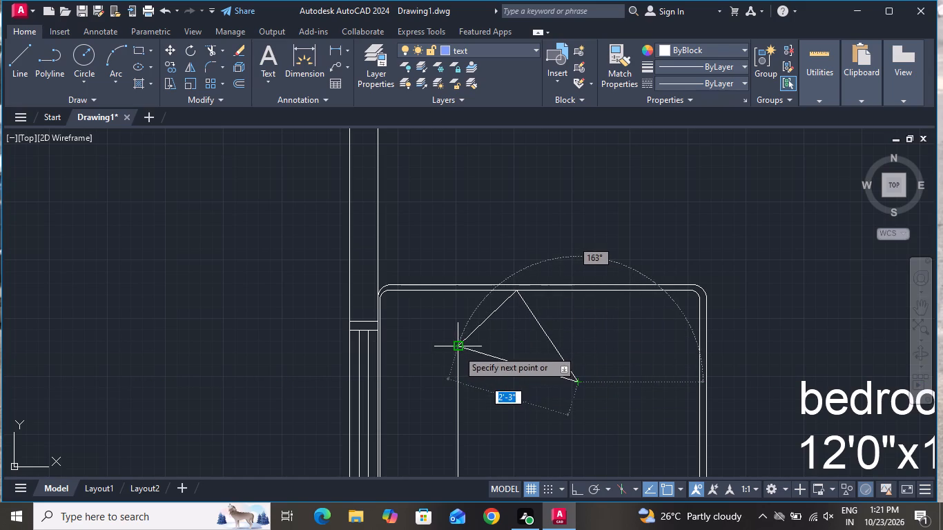
pyautogui.click(457, 349)
pyautogui.rightClick(467, 349)
pyautogui.click(520, 204)
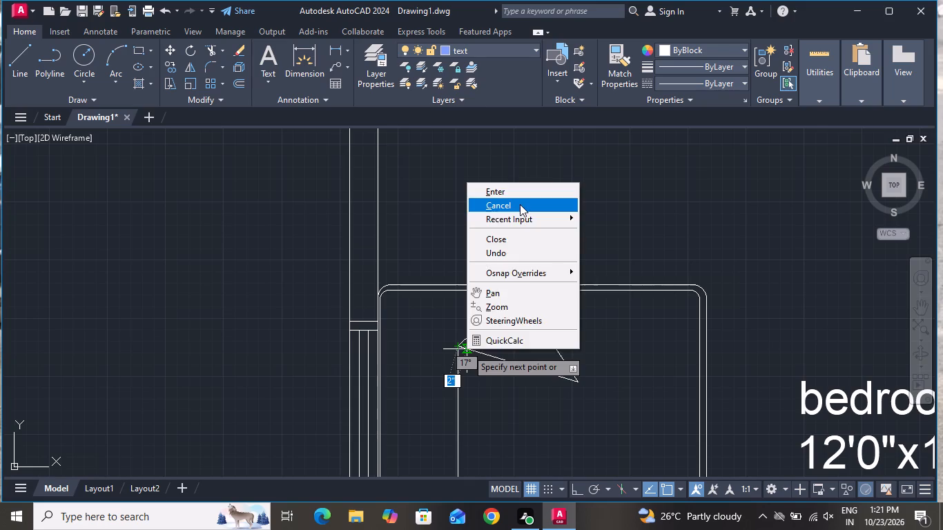
# Draw a rounded pillow rectangle about 10" by 1'-1" in the upper half of the bed, between the wall and sheet line.
pyautogui.click(141, 48)
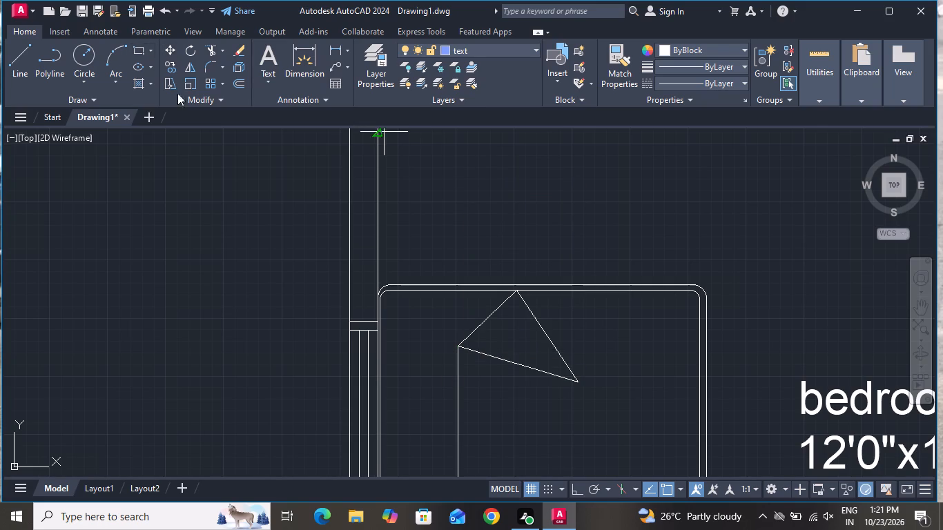
pyautogui.scroll(-2, 381, 211)
pyautogui.scroll(1, 398, 269)
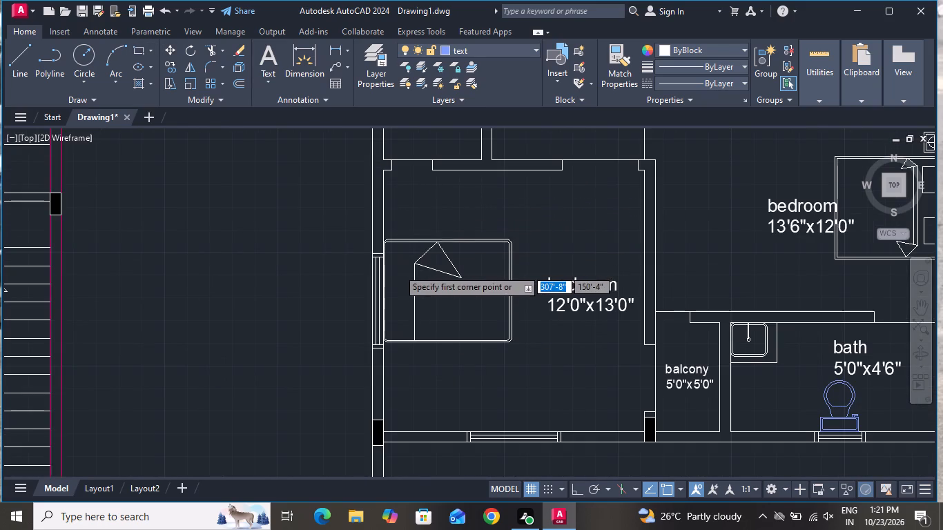
pyautogui.scroll(1, 398, 269)
pyautogui.click(373, 246)
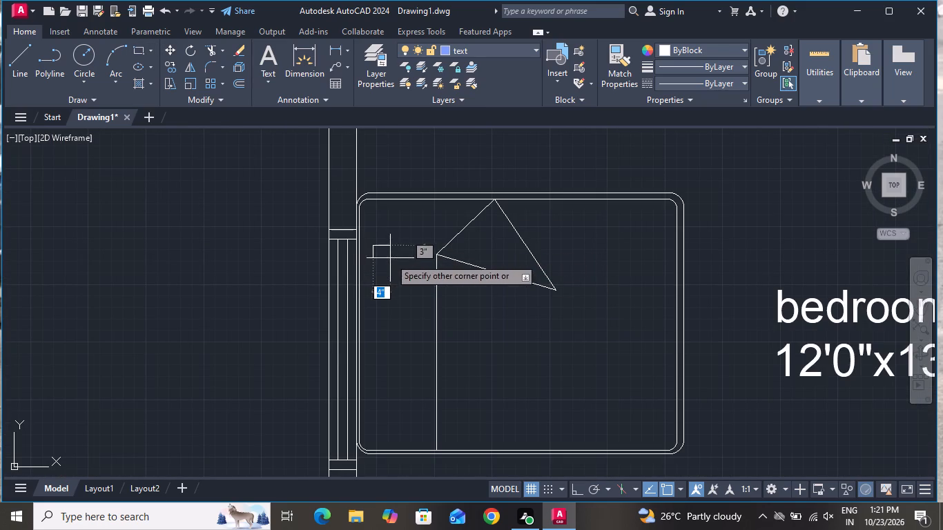
pyautogui.click(417, 307)
# Copy the rounded pillow straight down into the lower half of the bed, between the wall and sheet line.
pyautogui.click(411, 299)
pyautogui.click(395, 312)
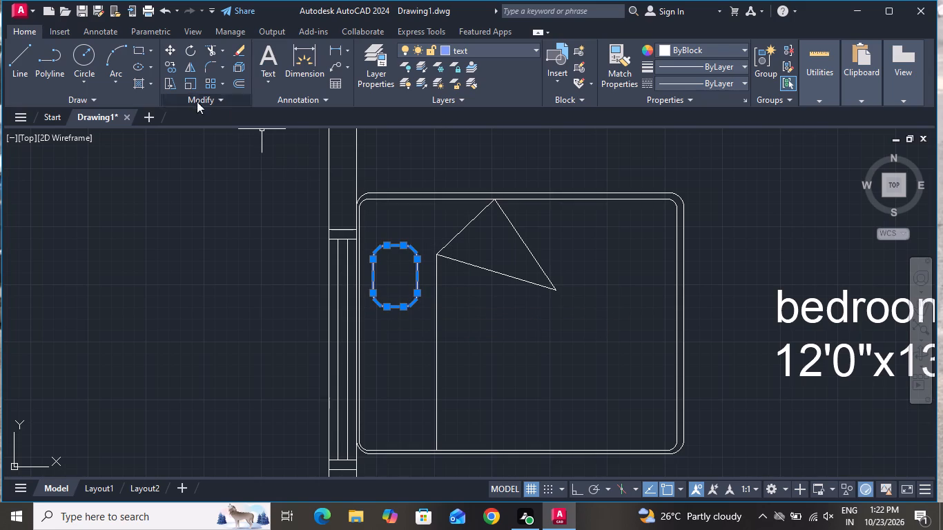
pyautogui.click(174, 66)
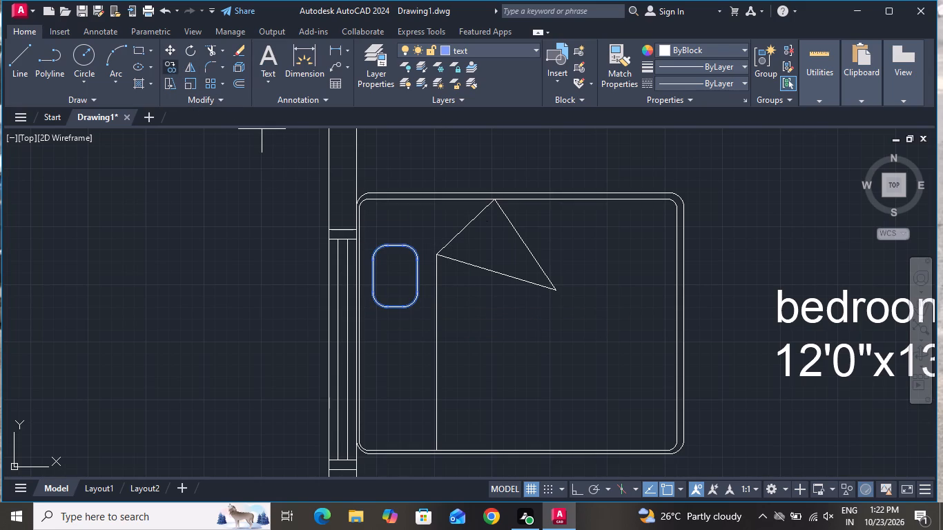
pyautogui.click(402, 315)
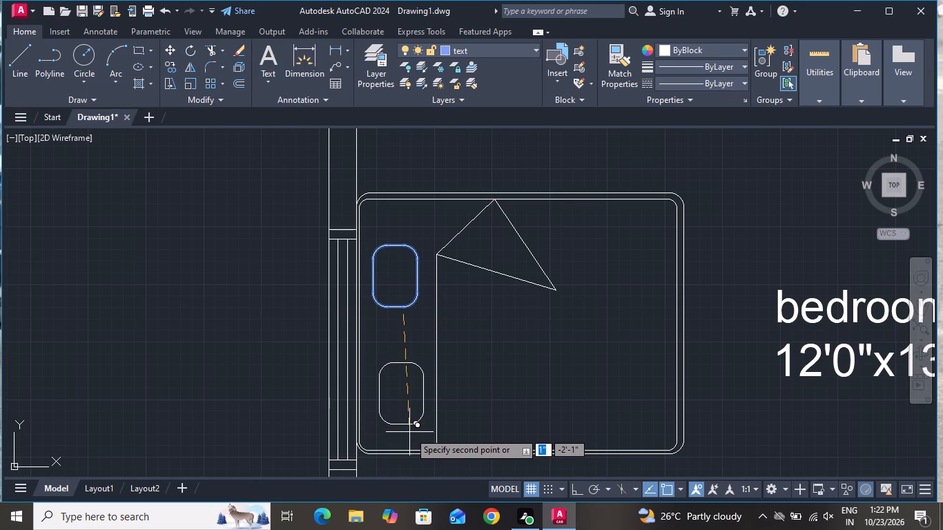
pyautogui.click(409, 435)
pyautogui.rightClick(407, 418)
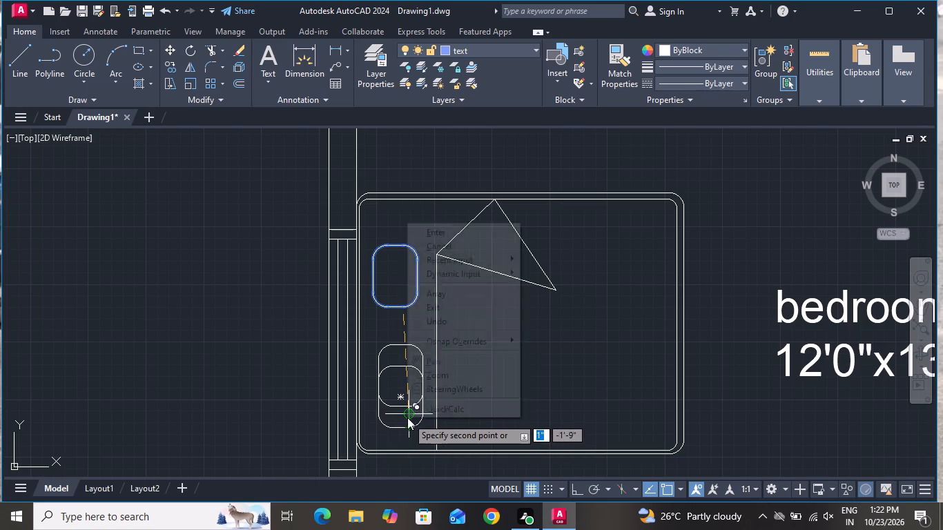
pyautogui.click(452, 242)
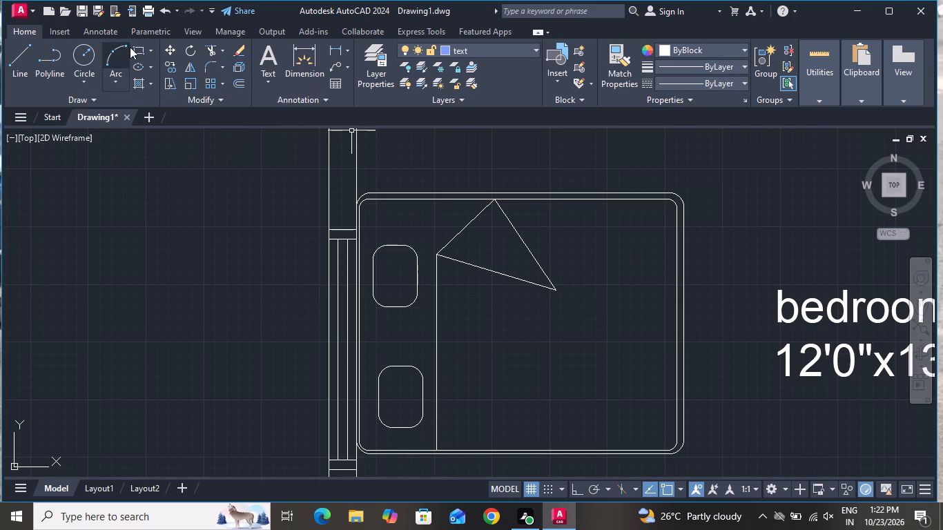
# Change the rectangle fillet radius and draw a small square-cornered bedside table just above the bed, near the window wall.
pyautogui.press('r')
pyautogui.write('ec')
pyautogui.press('space')
pyautogui.write('f')
pyautogui.press('space')
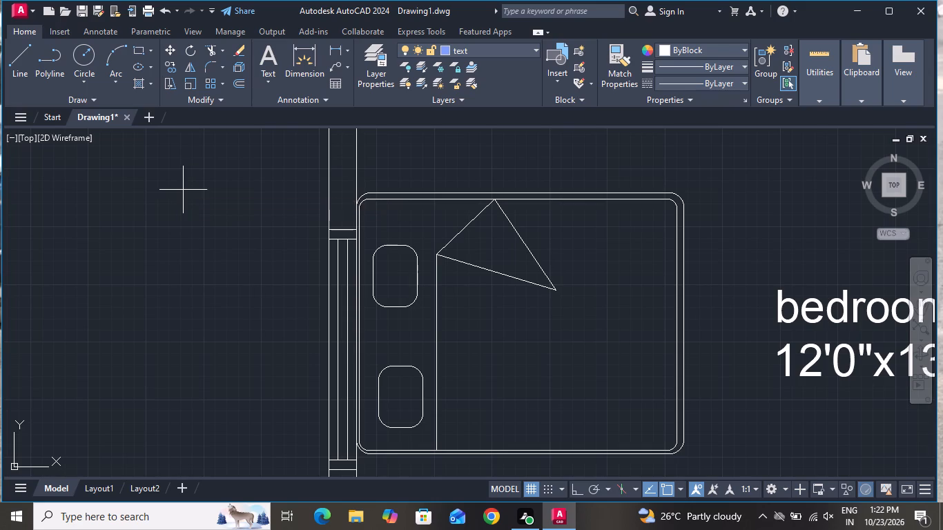
pyautogui.write('o')
pyautogui.press('space')
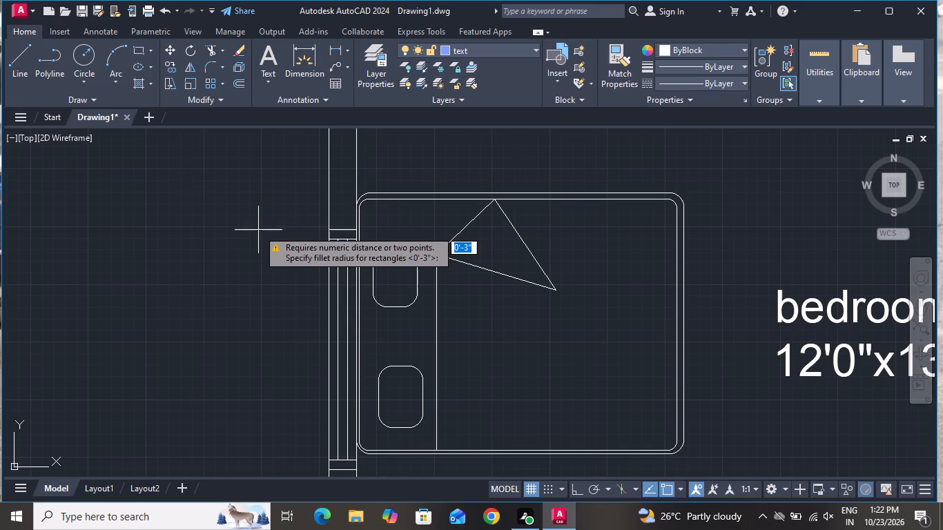
pyautogui.moveTo(258, 233); pyautogui.dragTo(257, 226)
pyautogui.click(249, 177)
pyautogui.scroll(-2, 280, 271)
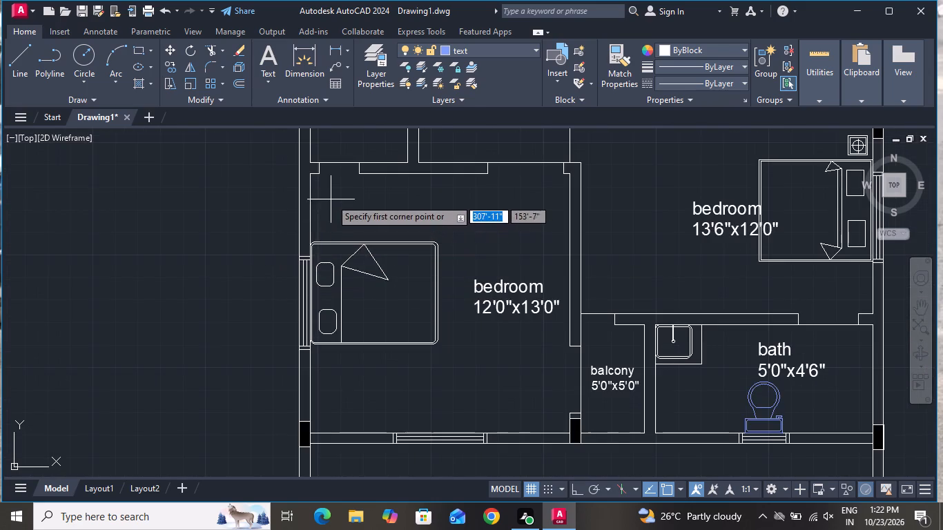
pyautogui.scroll(1, 331, 199)
pyautogui.click(305, 230)
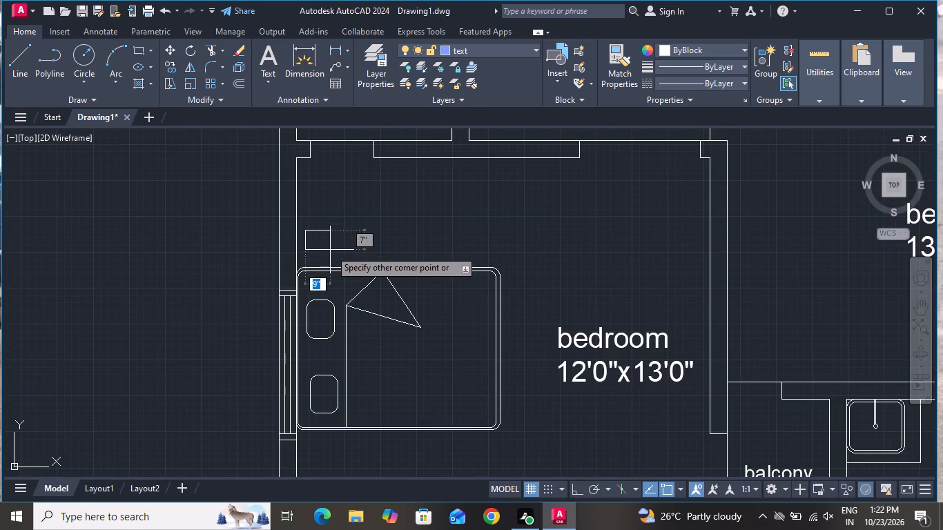
pyautogui.click(338, 258)
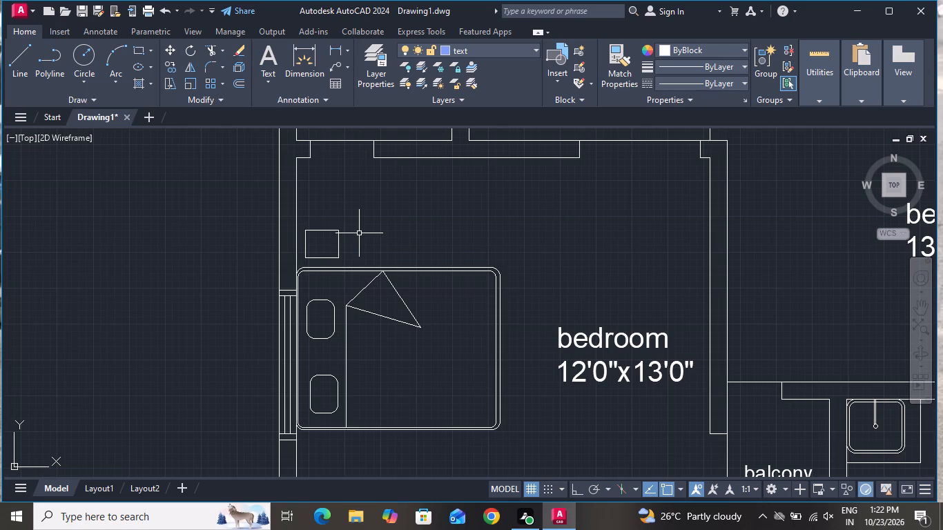
# Offset the bedside table rectangle 1" inward.
pyautogui.write('o')
pyautogui.press('space')
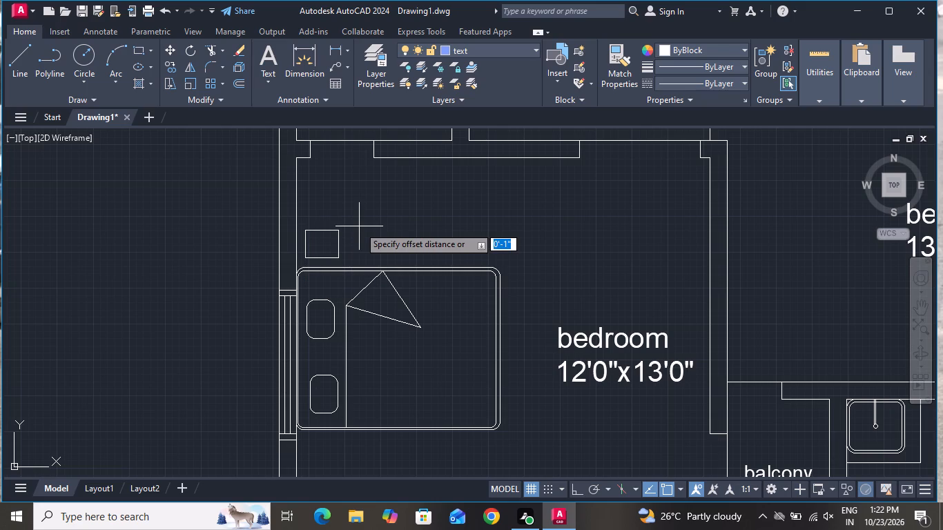
pyautogui.press('1')
pyautogui.hotkey('shift', '"')
pyautogui.press('Return')
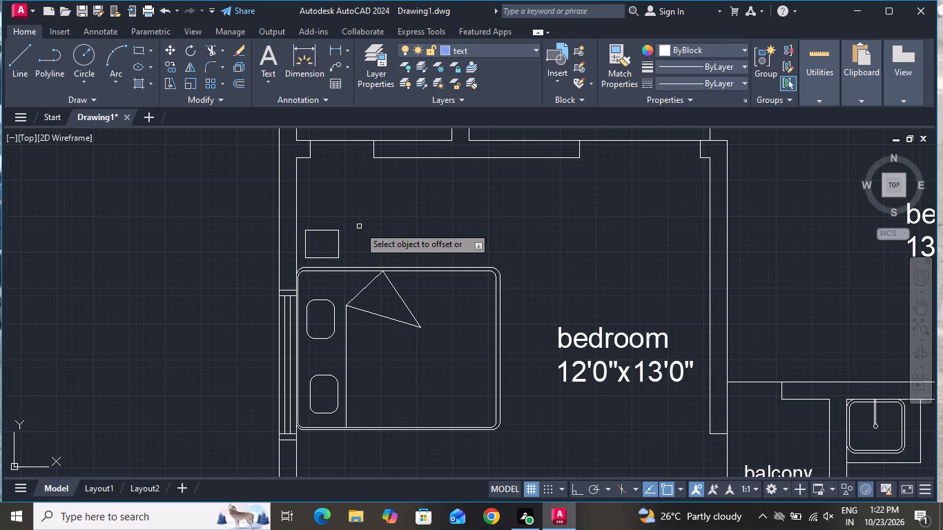
pyautogui.scroll(2, 324, 251)
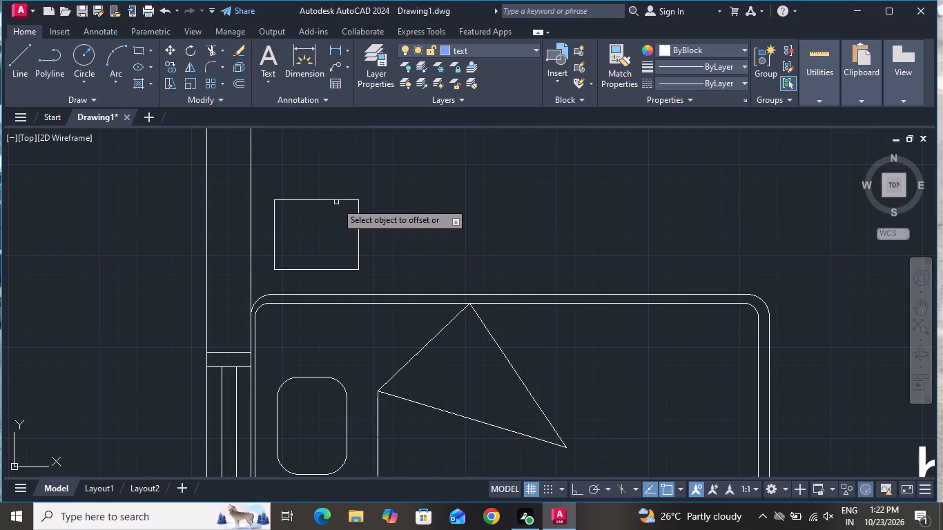
pyautogui.click(337, 197)
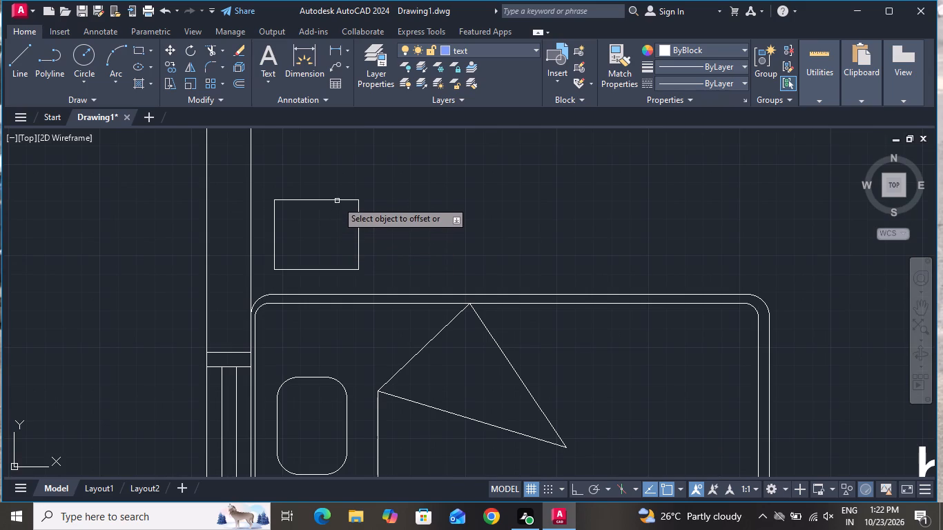
pyautogui.click(337, 201)
pyautogui.click(335, 211)
pyautogui.scroll(-2, 350, 213)
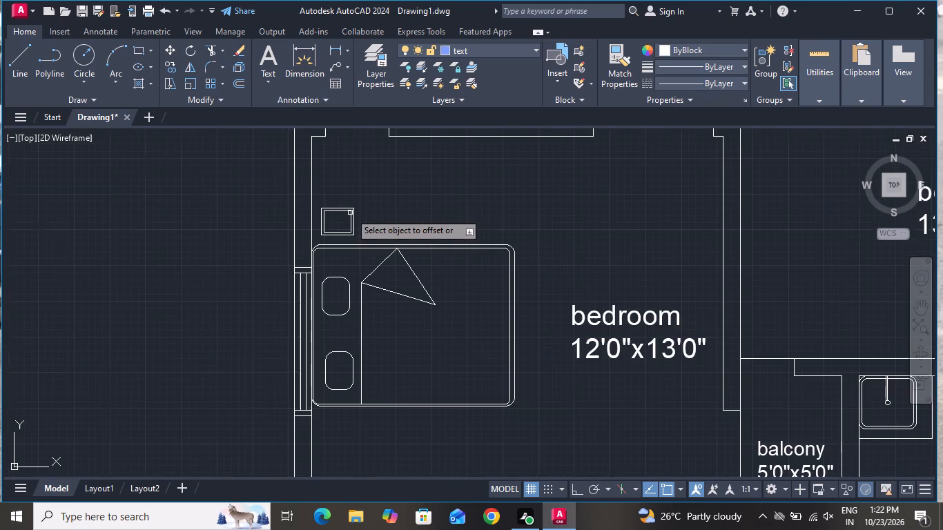
pyautogui.rightClick(372, 197)
pyautogui.click(387, 208)
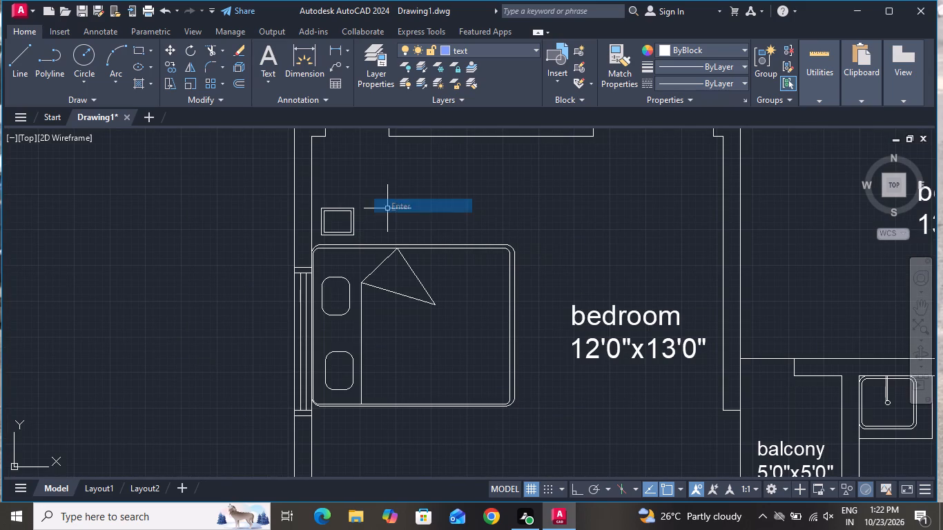
# Copy the double-outlined bedside table about 6'-1" down, placing it just below the bed near the window wall.
pyautogui.click(367, 183)
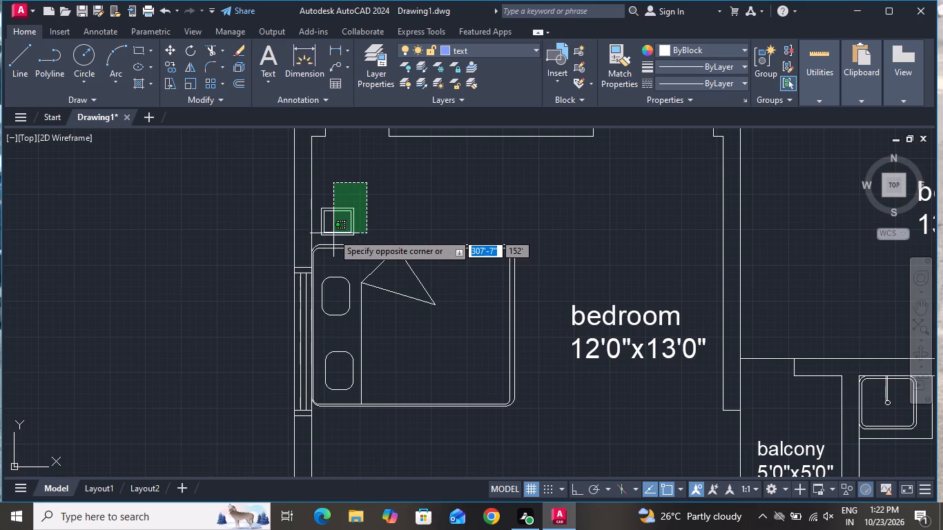
pyautogui.click(315, 237)
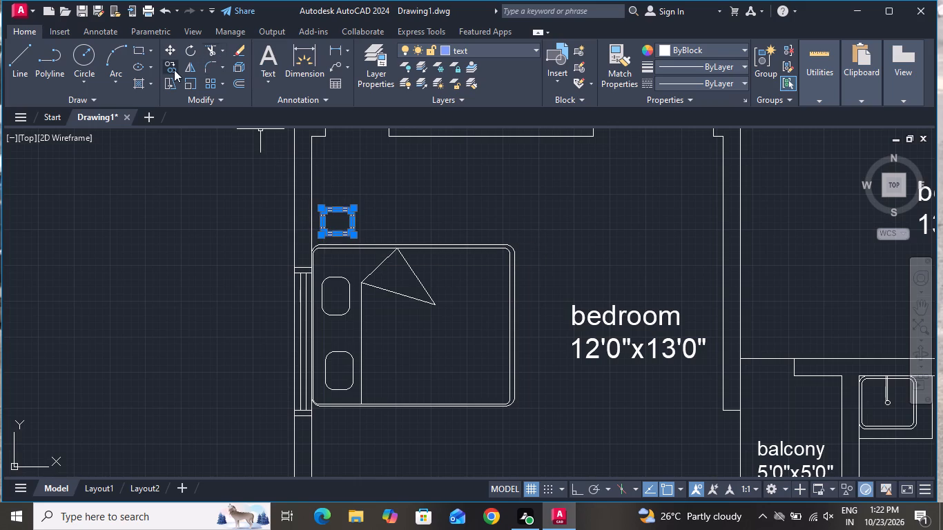
pyautogui.click(174, 65)
pyautogui.click(343, 215)
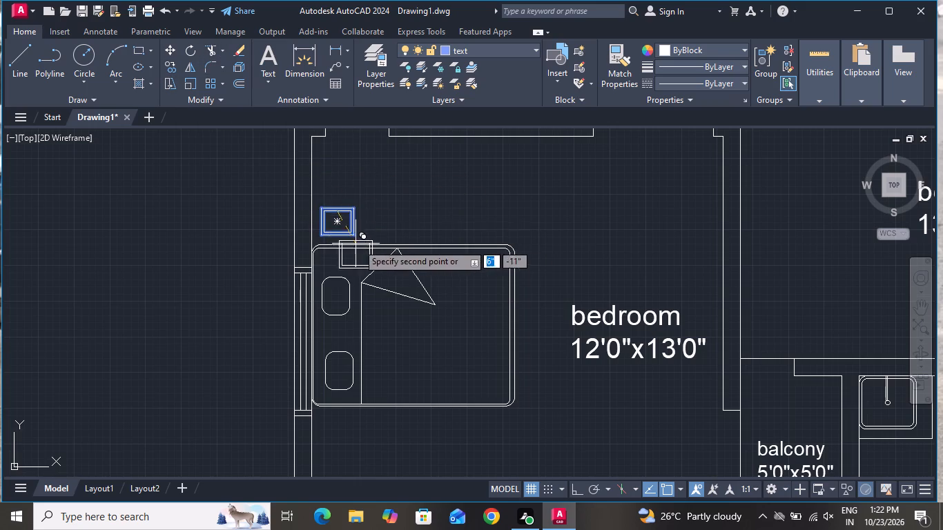
pyautogui.scroll(-3, 376, 244)
pyautogui.scroll(4, 375, 307)
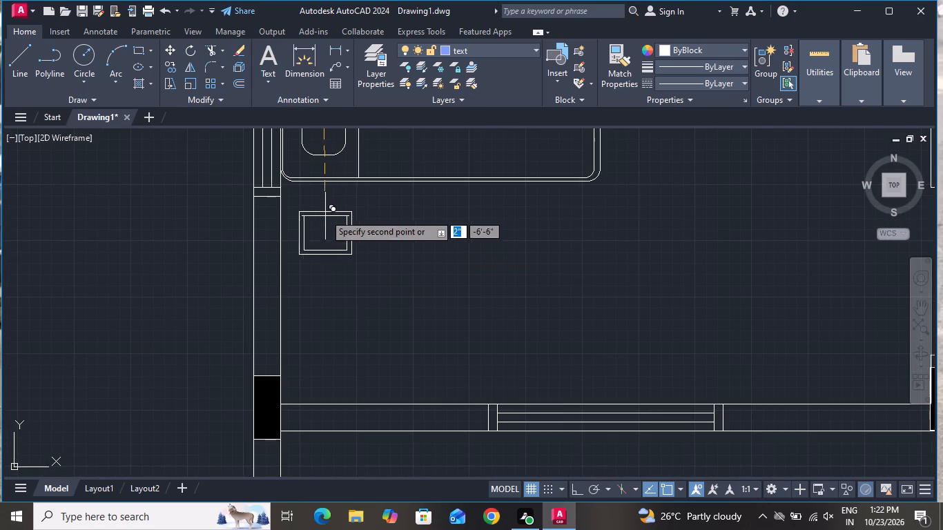
pyautogui.click(317, 201)
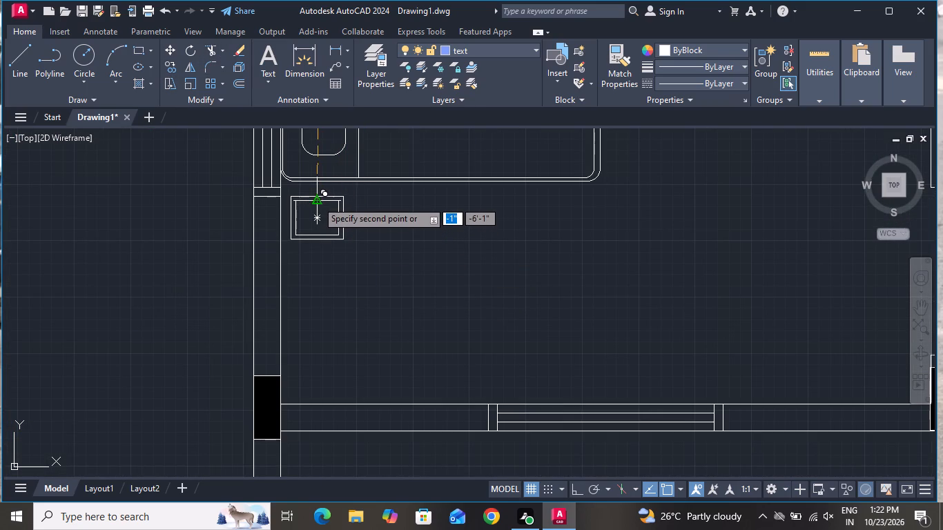
# Finish copying the bedside table, keeping the copy placed below the bed.
pyautogui.moveTo(364, 240); pyautogui.dragTo(355, 244, button='right')
pyautogui.click(377, 261)
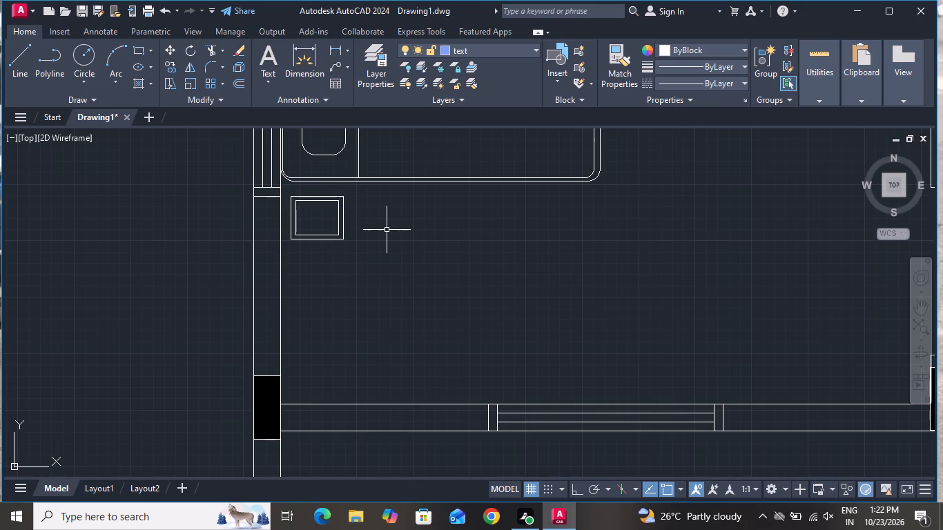
# Draw a wardrobe rectangle about 4'-9" by 1'-0" against the upper wall of the 12'0"x13'0" bedroom.
pyautogui.scroll(-3, 387, 222)
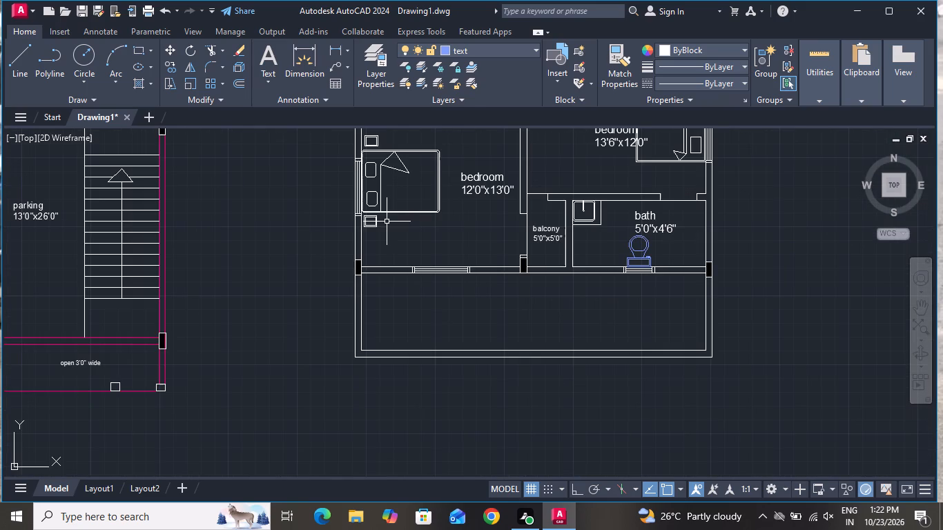
pyautogui.scroll(-2, 388, 221)
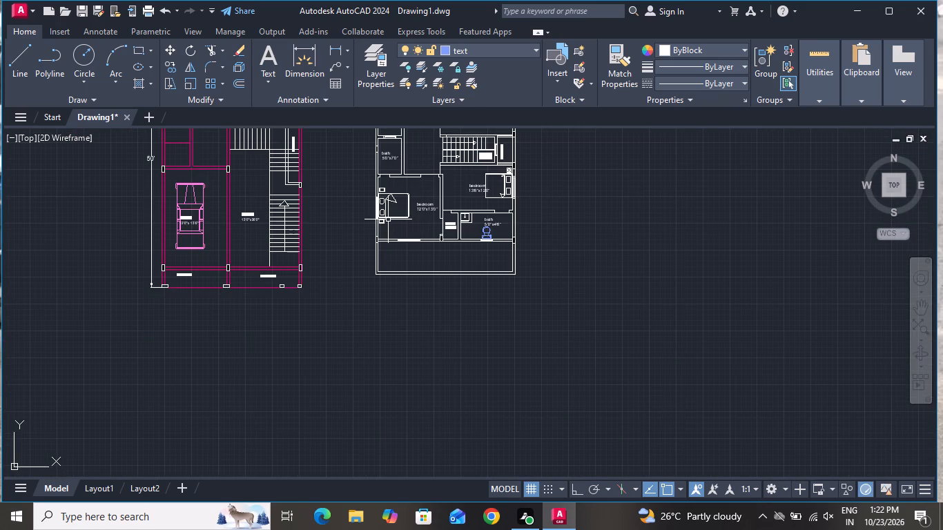
pyautogui.scroll(-1, 389, 217)
pyautogui.scroll(2, 393, 197)
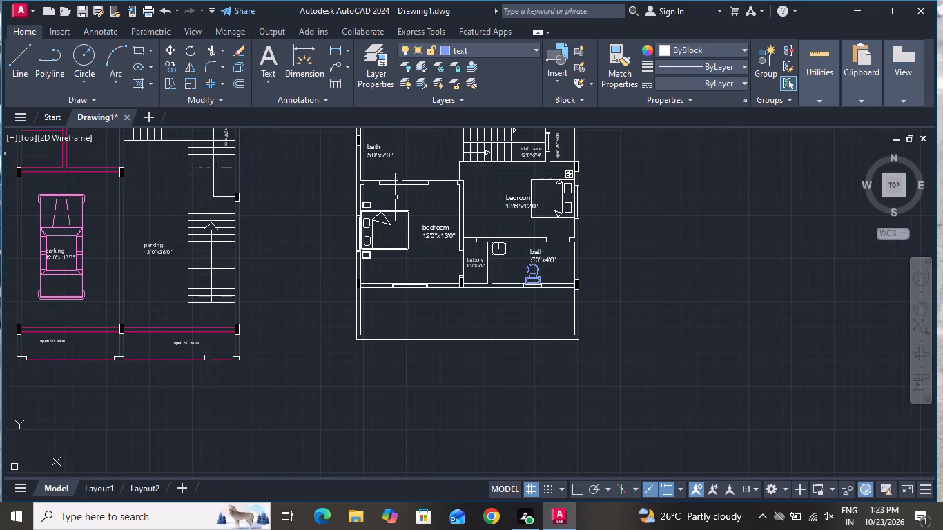
pyautogui.scroll(3, 393, 193)
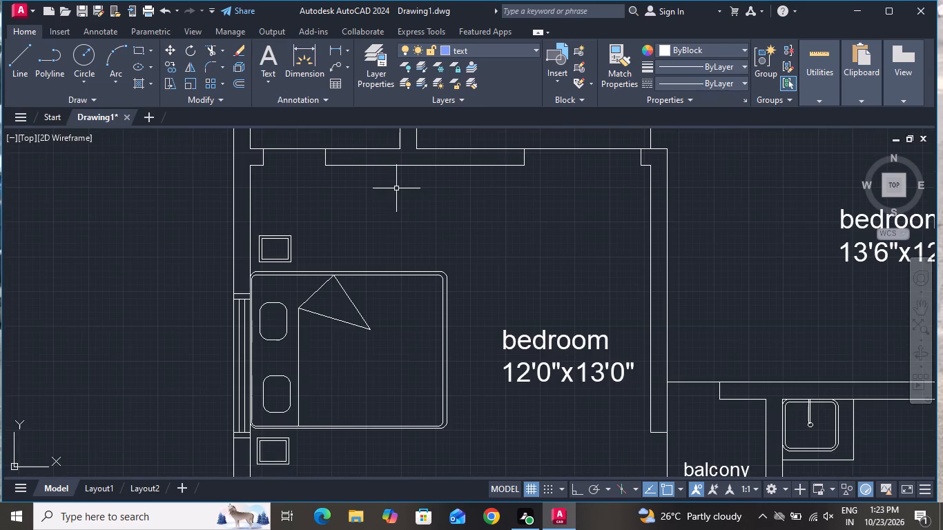
pyautogui.scroll(-1, 396, 188)
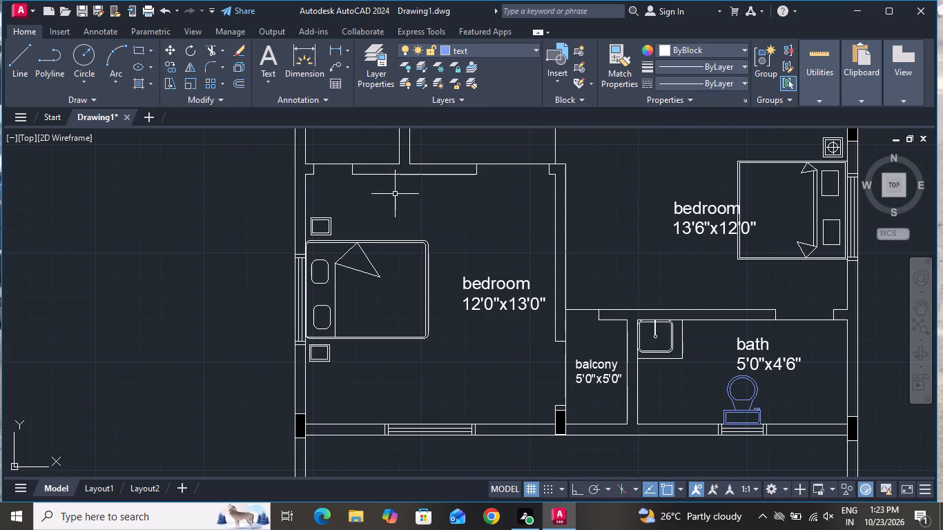
pyautogui.scroll(-1, 398, 210)
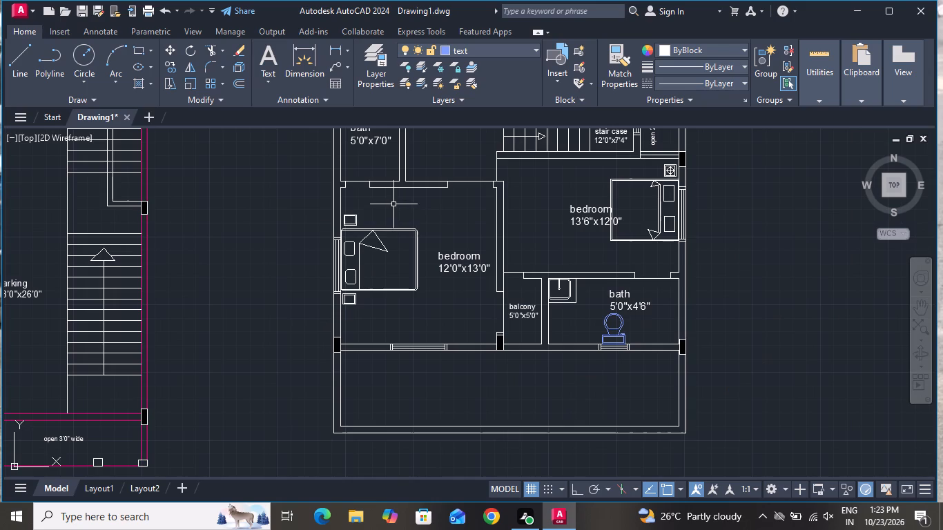
pyautogui.click(142, 49)
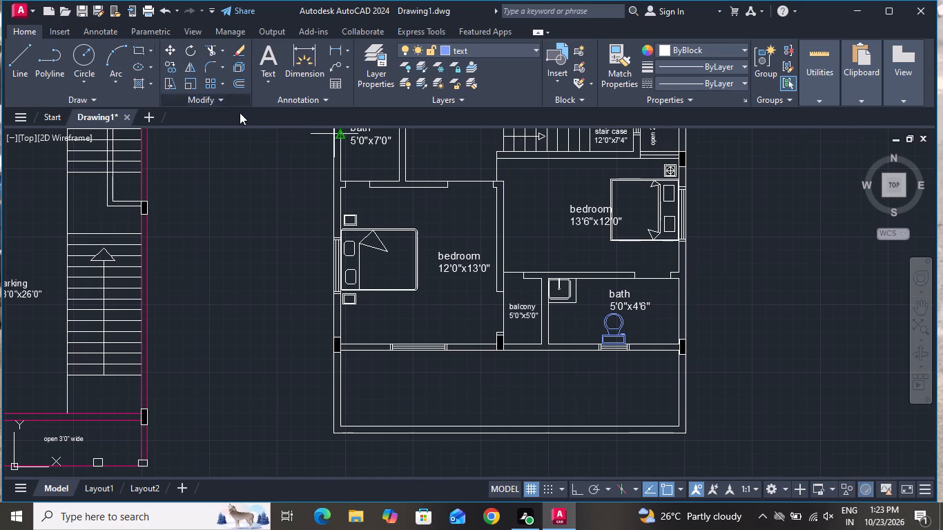
pyautogui.scroll(3, 390, 155)
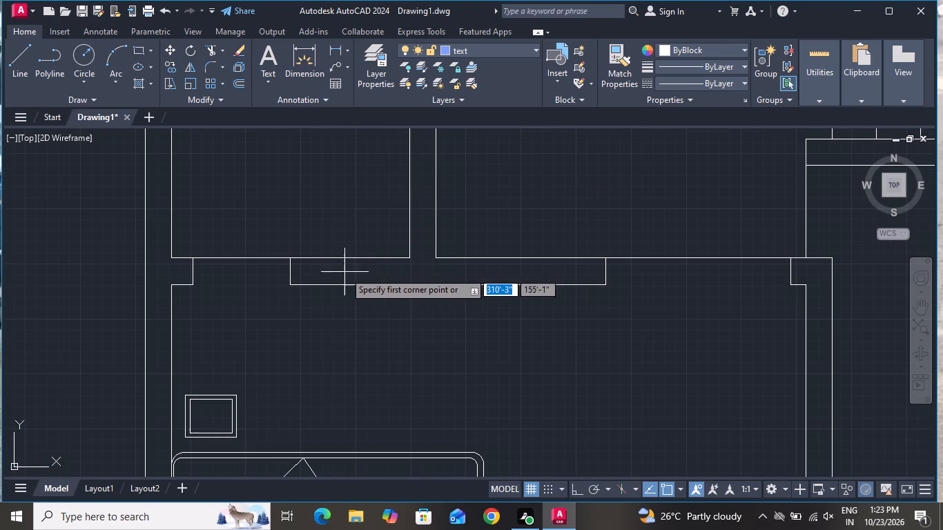
pyautogui.click(320, 286)
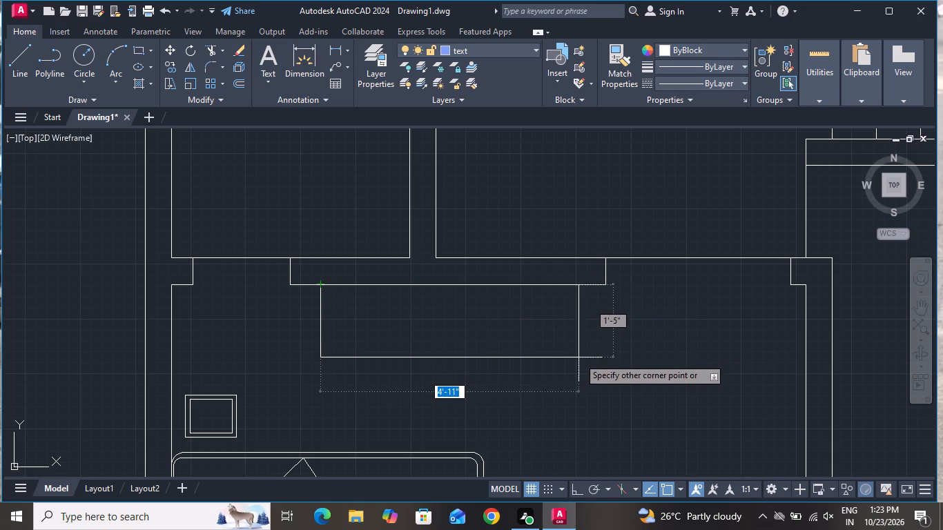
pyautogui.click(572, 338)
# Draw a horizontal centre line through the wardrobe, from the midpoint of one short side to the other.
pyautogui.scroll(-1, 521, 355)
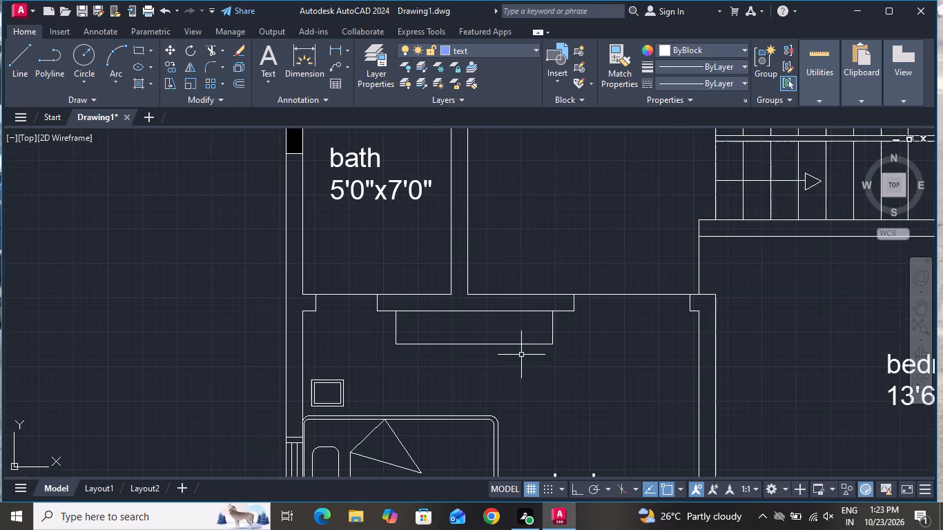
pyautogui.click(9, 59)
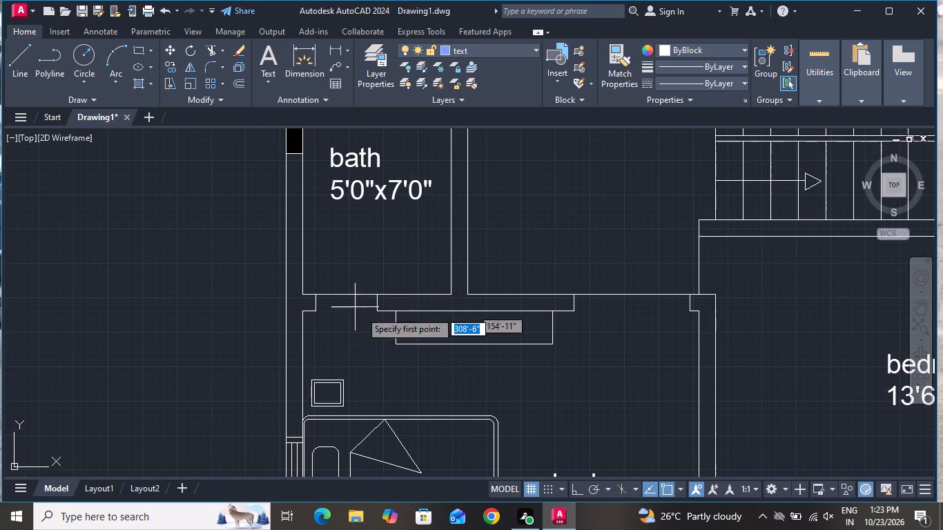
pyautogui.scroll(3, 411, 330)
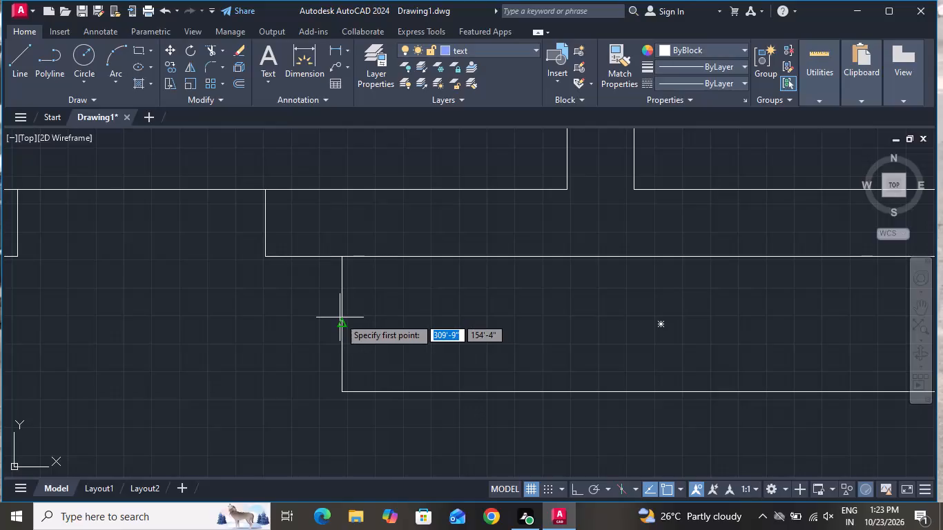
pyautogui.click(340, 324)
pyautogui.scroll(-3, 630, 328)
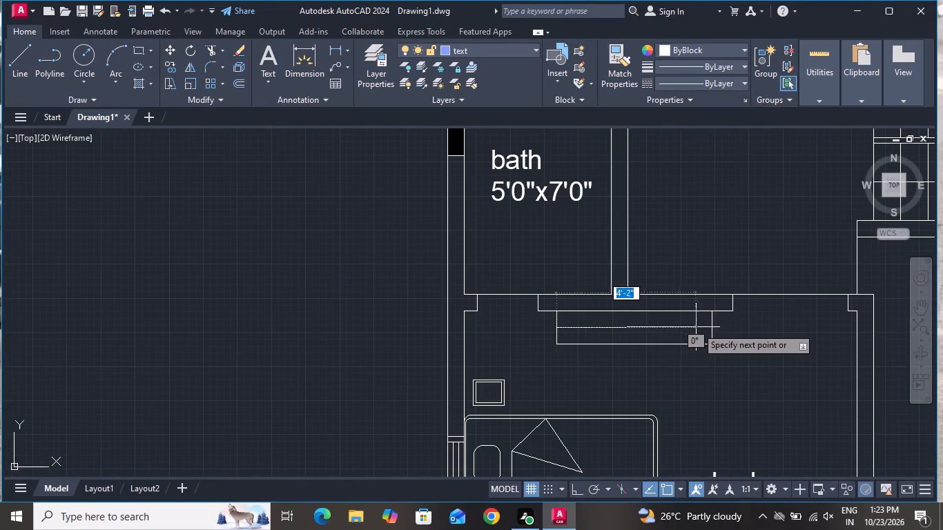
pyautogui.scroll(3, 715, 317)
pyautogui.click(696, 359)
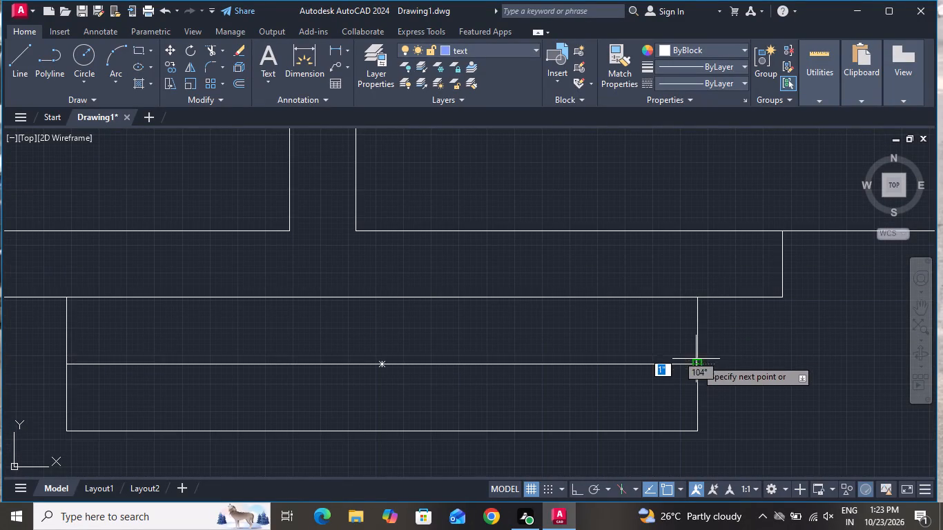
pyautogui.rightClick(683, 357)
pyautogui.click(711, 239)
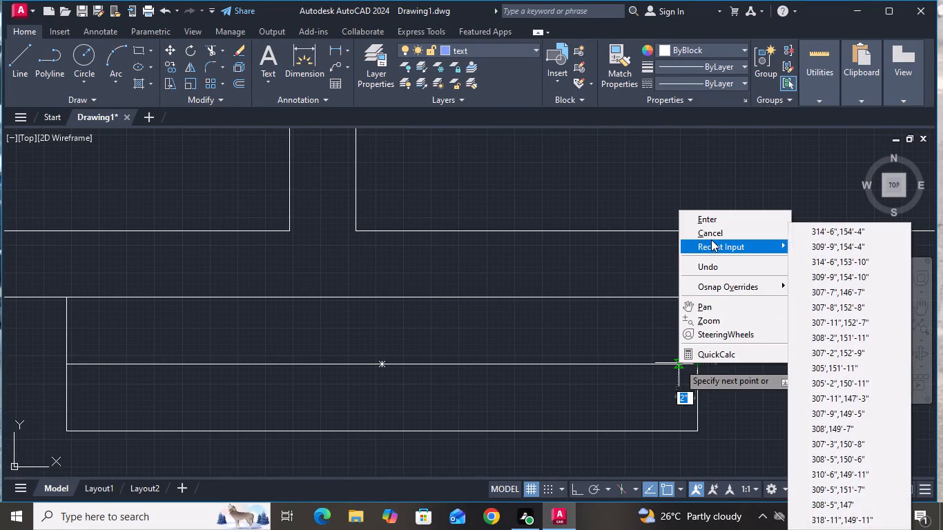
pyautogui.click(710, 235)
pyautogui.click(714, 228)
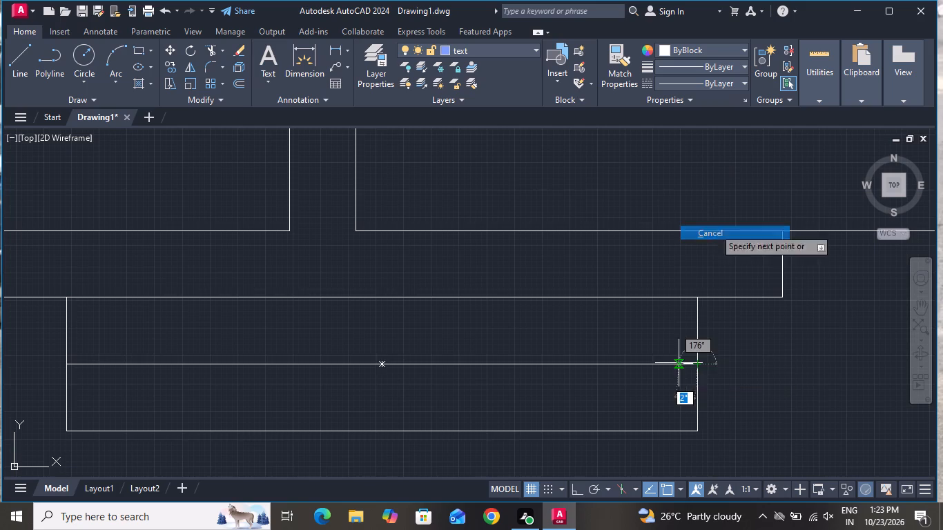
# With Ortho on, draw a vertical hanger line about 6" long across the centre line, near the wardrobe's west end.
pyautogui.click(6, 55)
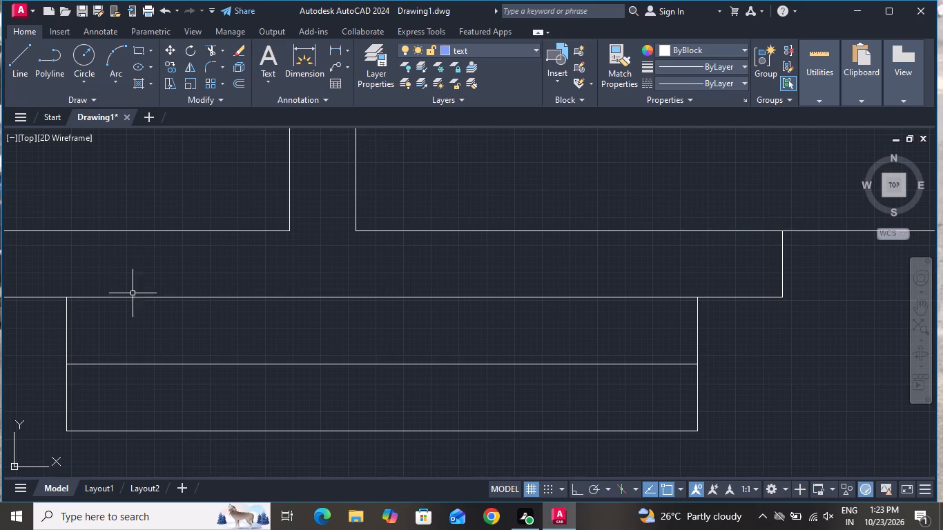
pyautogui.click(22, 66)
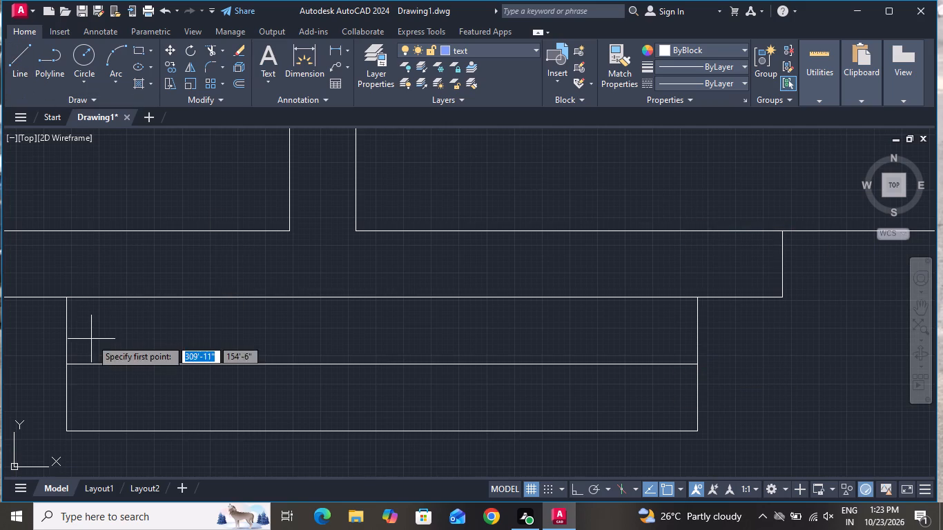
pyautogui.click(96, 332)
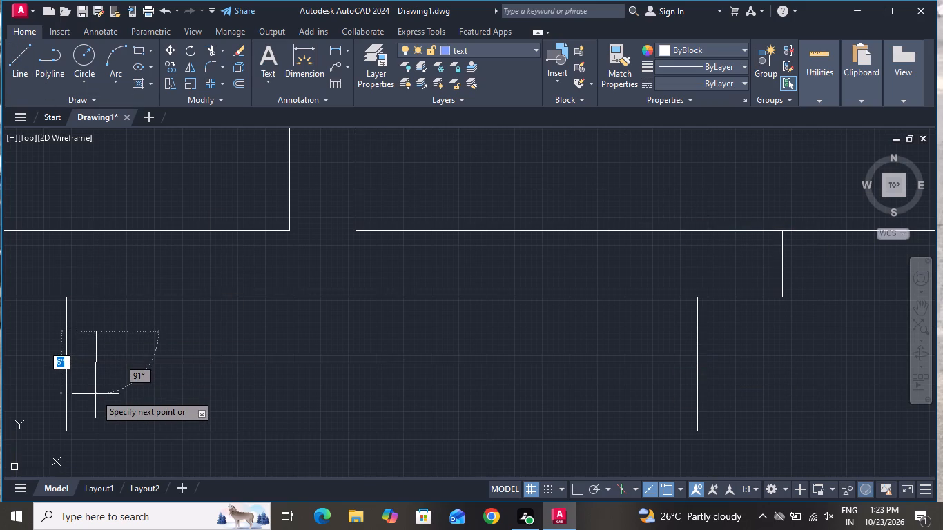
pyautogui.click(579, 482)
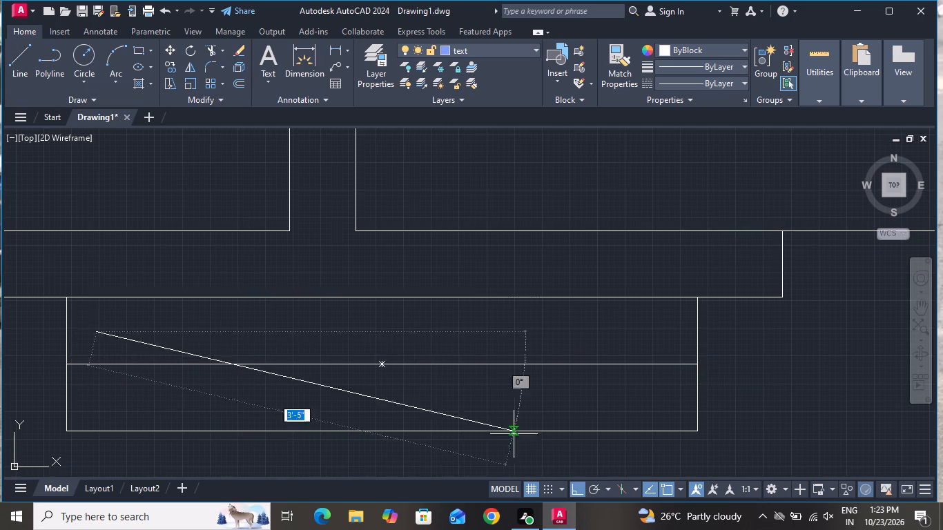
pyautogui.click(97, 397)
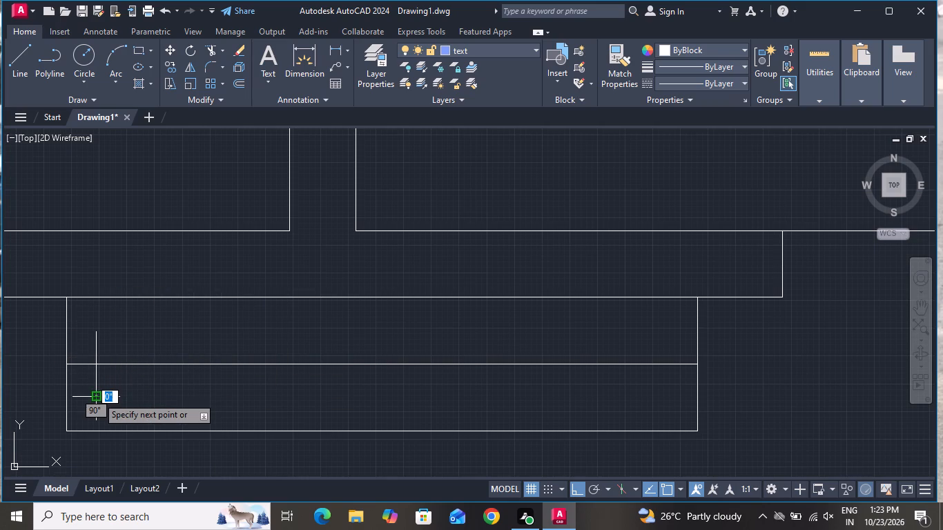
pyautogui.rightClick(97, 397)
pyautogui.click(127, 264)
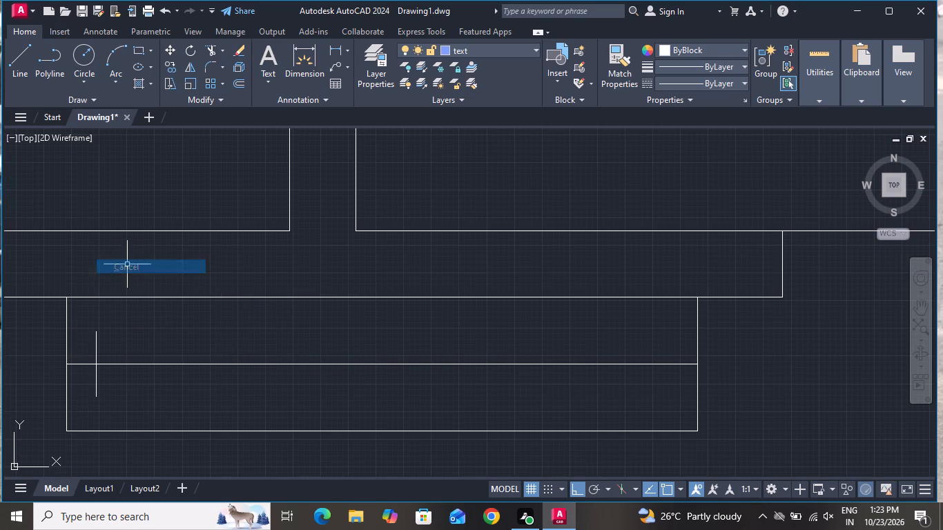
# Offset the hanger line eastward at 2" spacing, each from the last, to make four more hanger lines.
pyautogui.press('o')
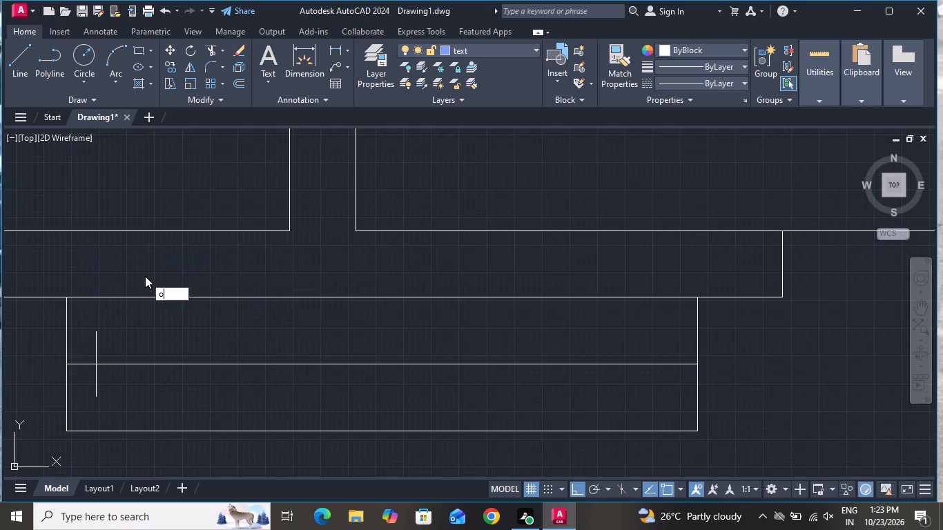
pyautogui.press('space')
pyautogui.press('2')
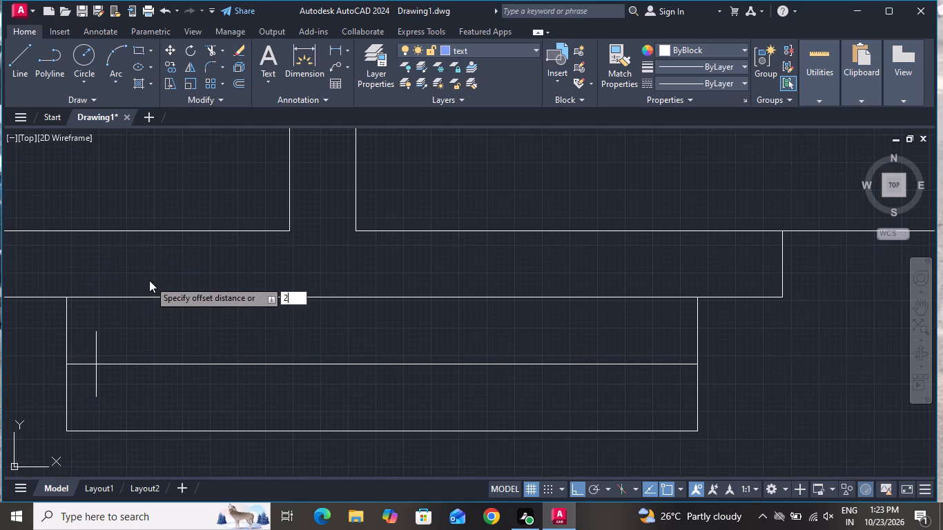
pyautogui.hotkey('shift', '"')
pyautogui.press('Return')
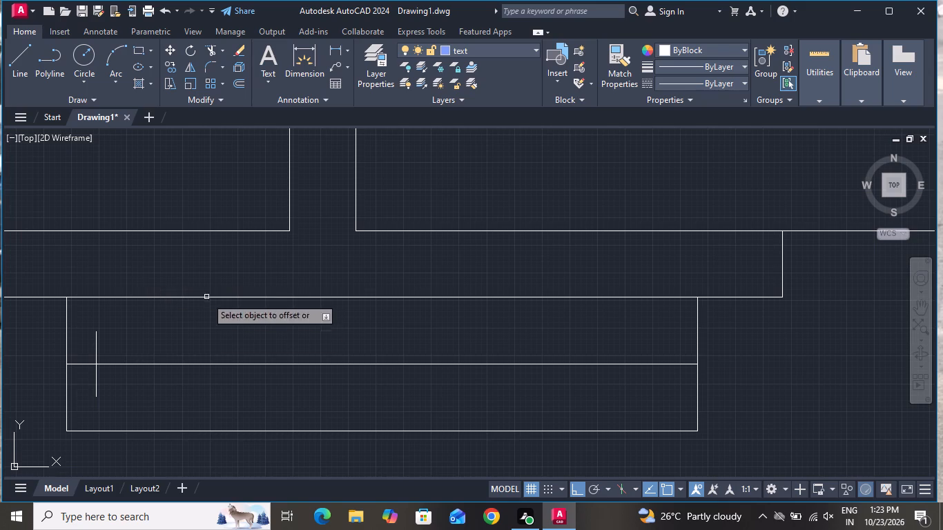
pyautogui.click(97, 349)
pyautogui.click(175, 339)
pyautogui.click(115, 351)
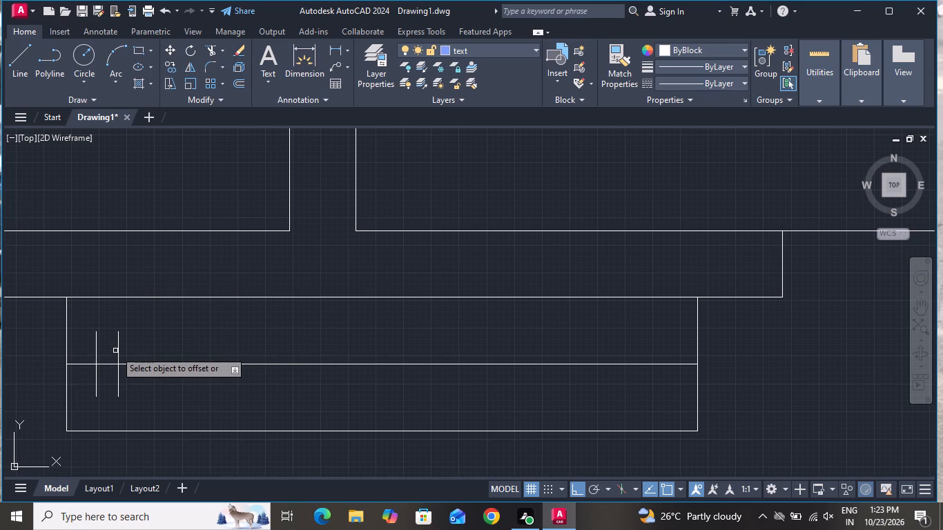
pyautogui.click(120, 347)
pyautogui.click(192, 355)
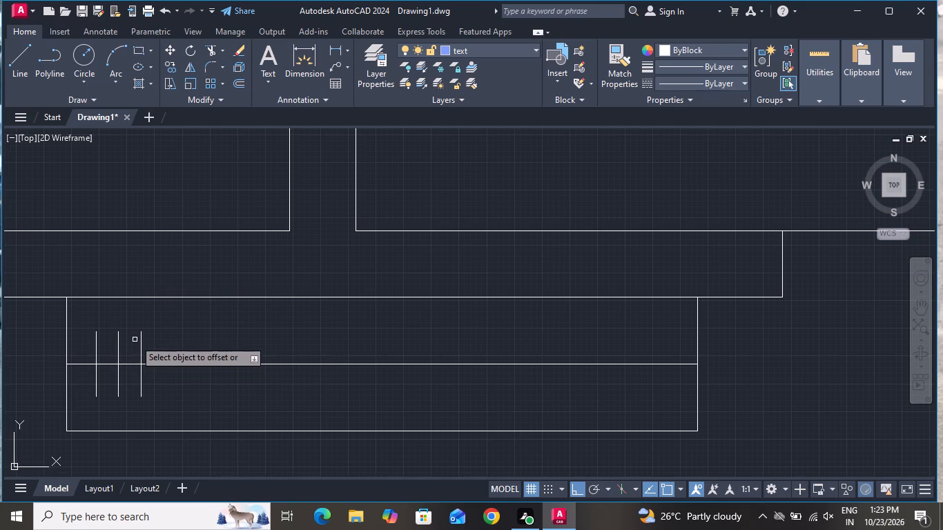
pyautogui.click(135, 340)
pyautogui.click(139, 337)
pyautogui.click(186, 339)
pyautogui.click(158, 347)
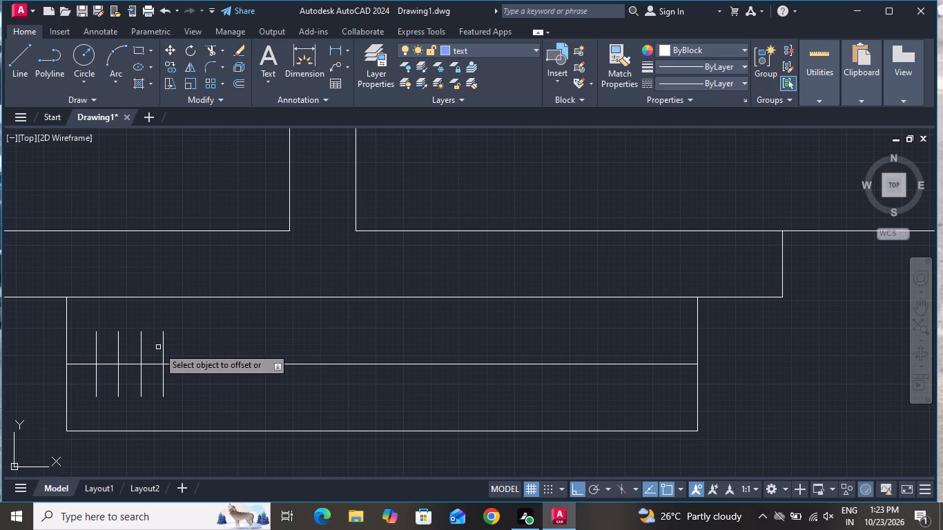
pyautogui.click(164, 341)
pyautogui.click(198, 342)
# Continue offsetting the wardrobe's easternmost hanger line eastward at 2" spacing, each from the last, to make six more lines.
pyautogui.click(185, 357)
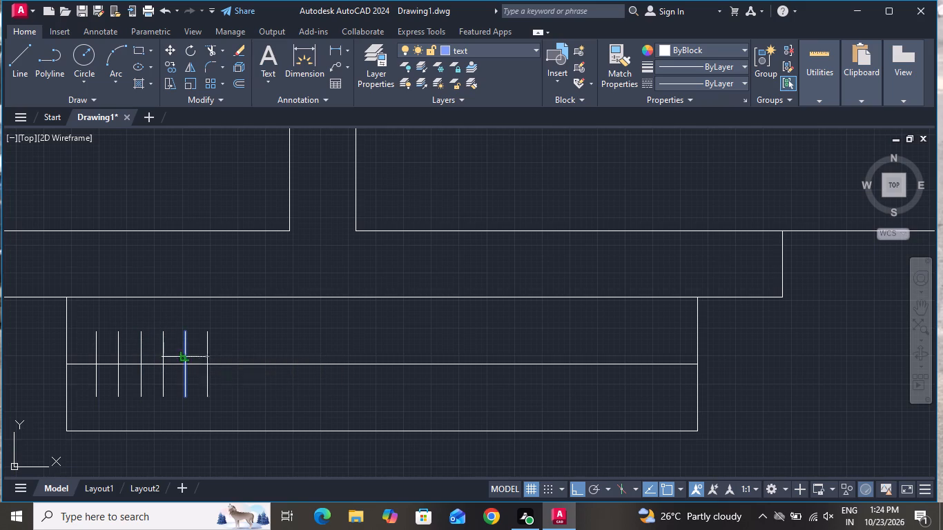
pyautogui.click(239, 340)
pyautogui.click(206, 350)
pyautogui.click(268, 339)
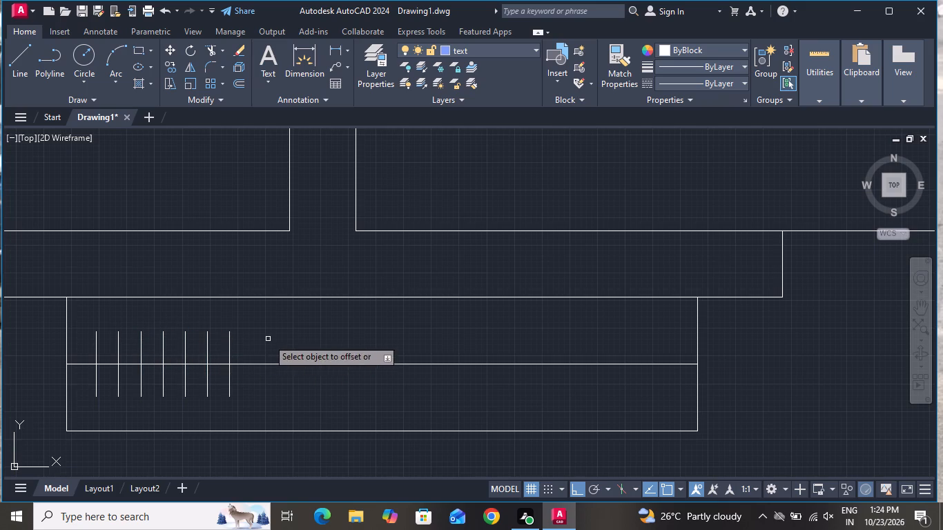
pyautogui.click(227, 349)
pyautogui.click(271, 342)
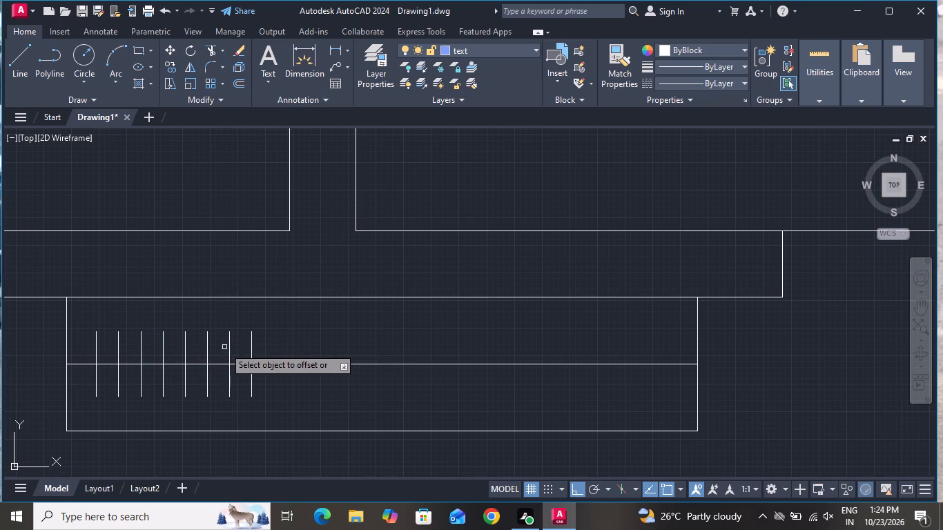
pyautogui.click(249, 349)
pyautogui.click(272, 341)
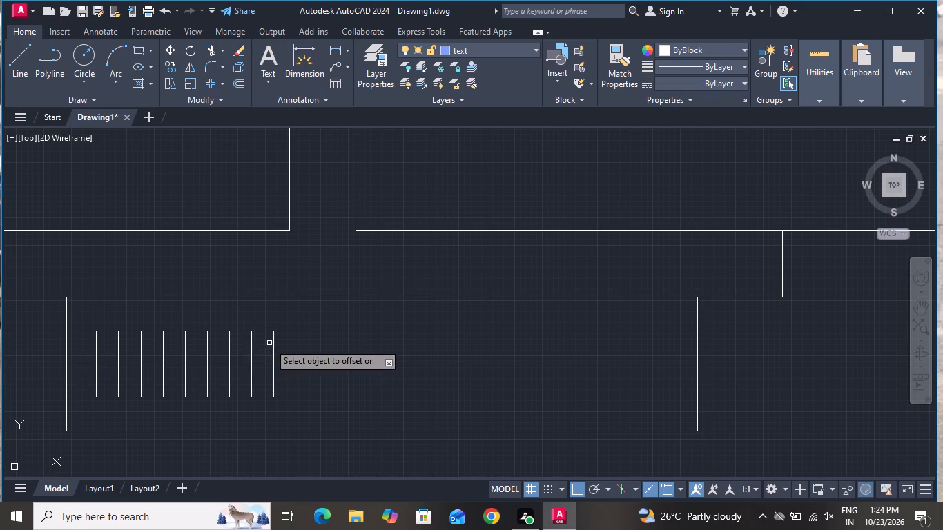
pyautogui.click(273, 340)
pyautogui.click(286, 340)
pyautogui.click(291, 349)
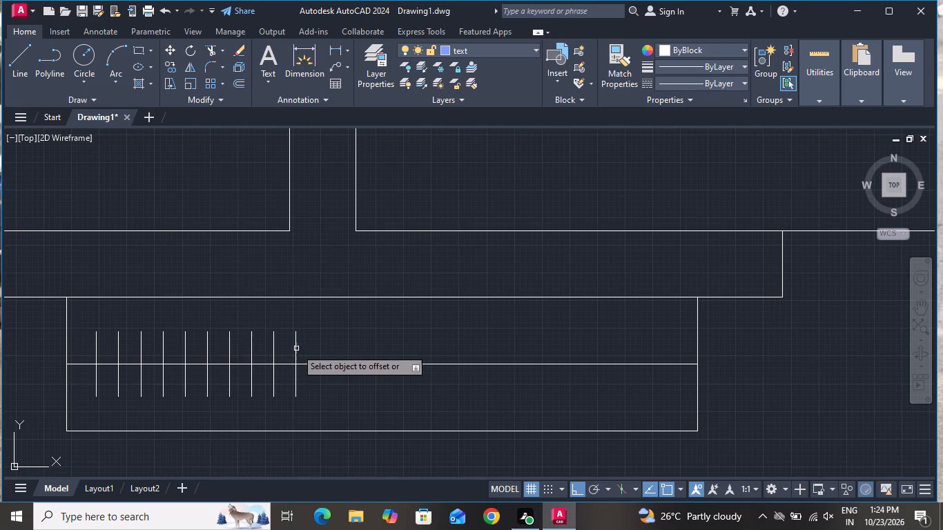
pyautogui.click(340, 346)
pyautogui.click(295, 343)
pyautogui.click(351, 342)
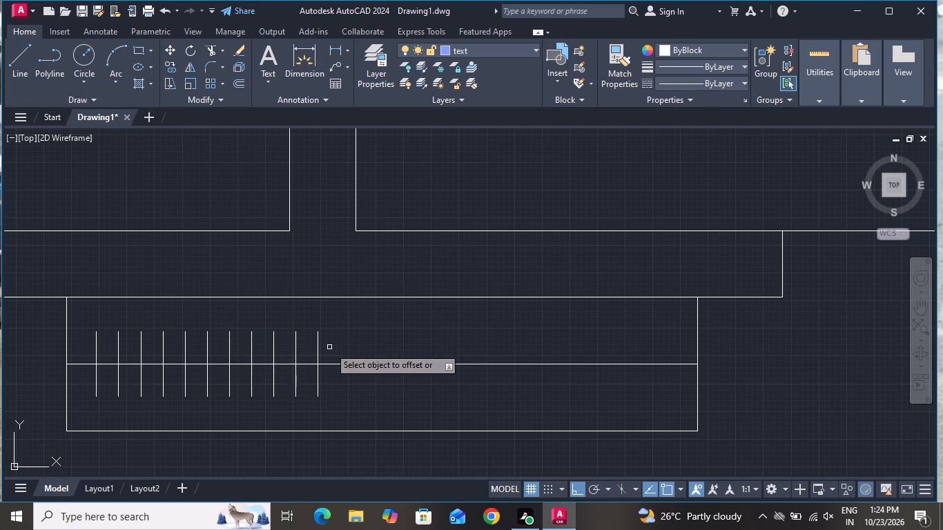
# Offset five more hanger lines eastward along the wardrobe rail, each 2" from the previous one.
pyautogui.click(316, 349)
pyautogui.click(349, 342)
pyautogui.click(338, 347)
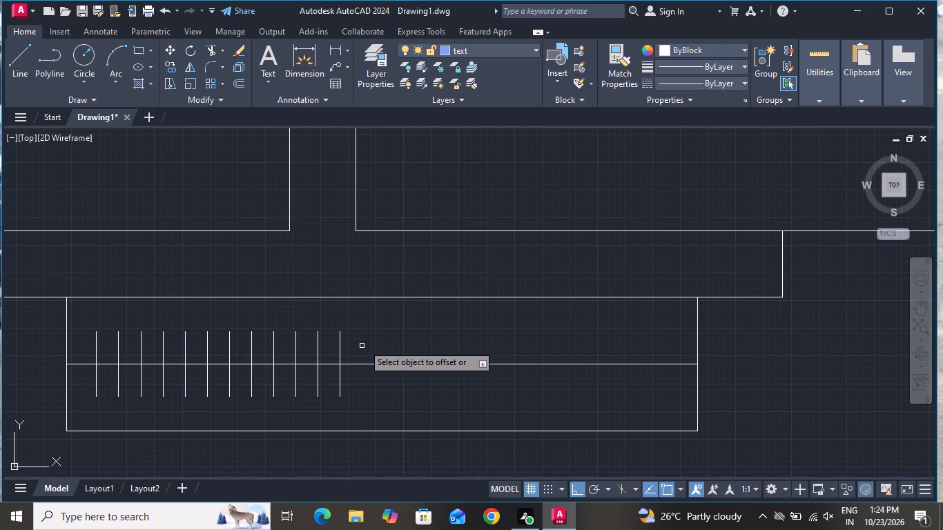
pyautogui.click(364, 344)
pyautogui.click(338, 350)
pyautogui.click(339, 355)
pyautogui.click(367, 351)
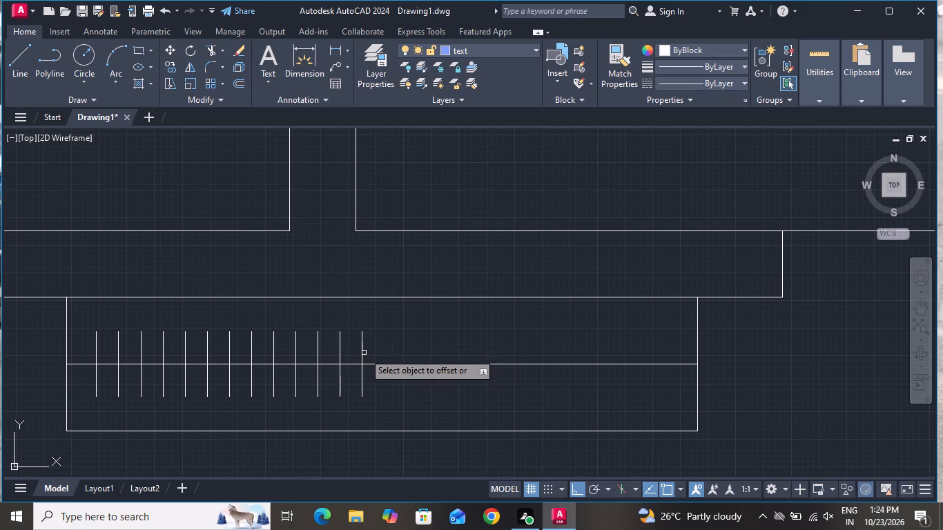
pyautogui.click(362, 354)
pyautogui.click(392, 344)
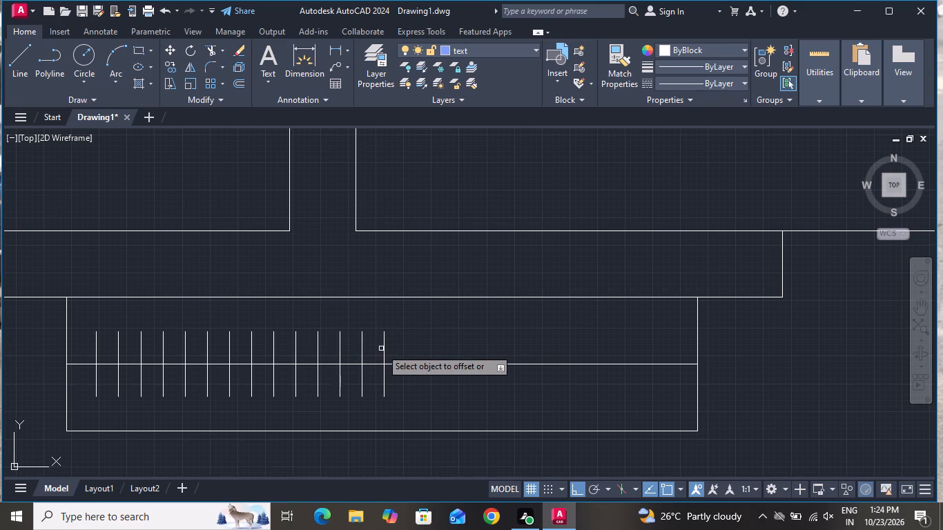
pyautogui.click(381, 349)
pyautogui.click(385, 349)
pyautogui.click(437, 342)
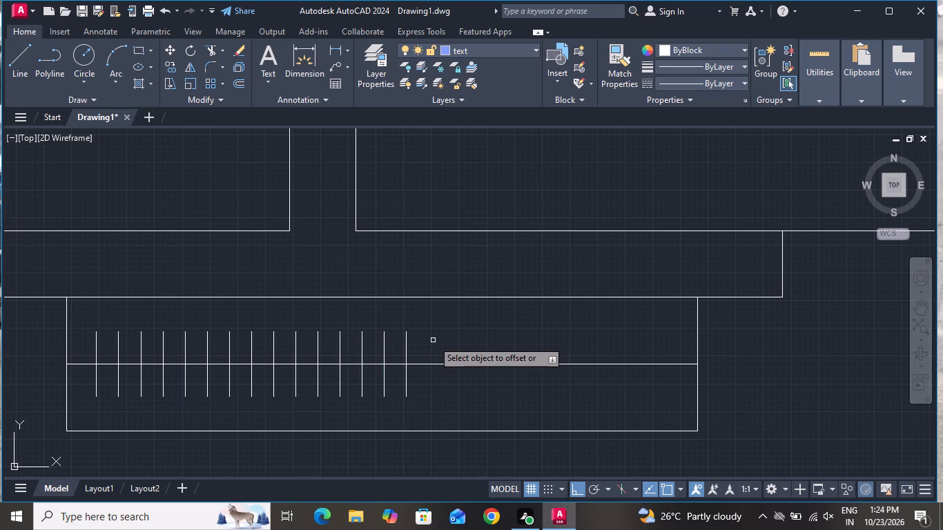
pyautogui.click(407, 341)
pyautogui.click(451, 337)
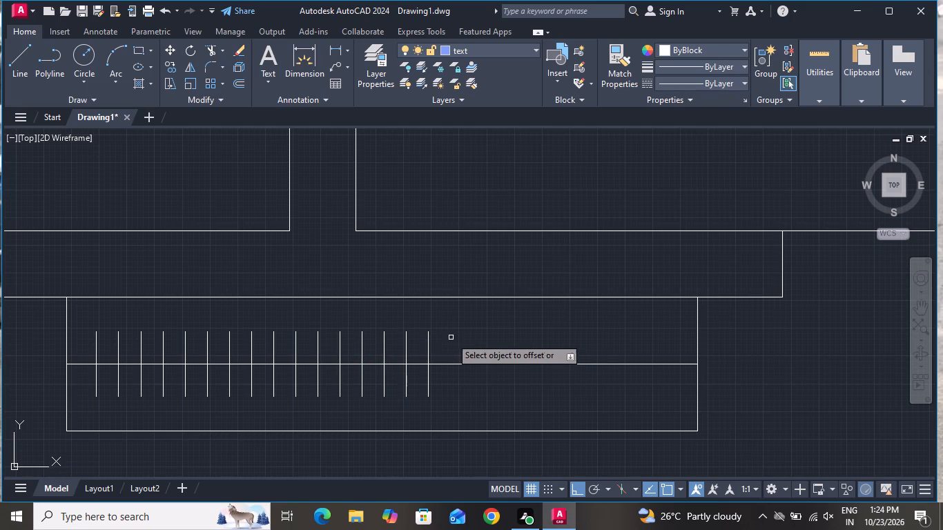
# Add another six hanger lines by offsetting the last one eastward each time at 2" spacing.
pyautogui.click(427, 346)
pyautogui.click(456, 334)
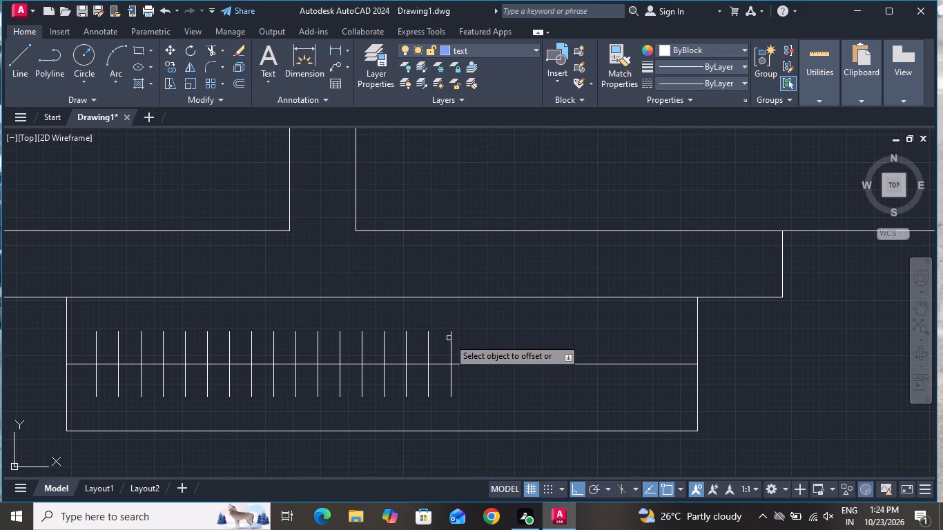
pyautogui.click(450, 337)
pyautogui.click(501, 329)
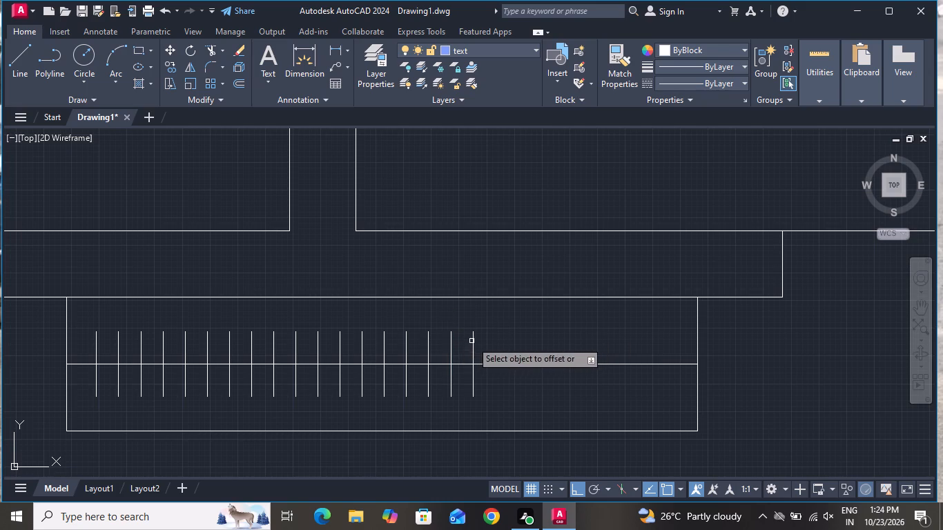
pyautogui.click(471, 341)
pyautogui.click(489, 336)
pyautogui.click(494, 337)
pyautogui.click(581, 345)
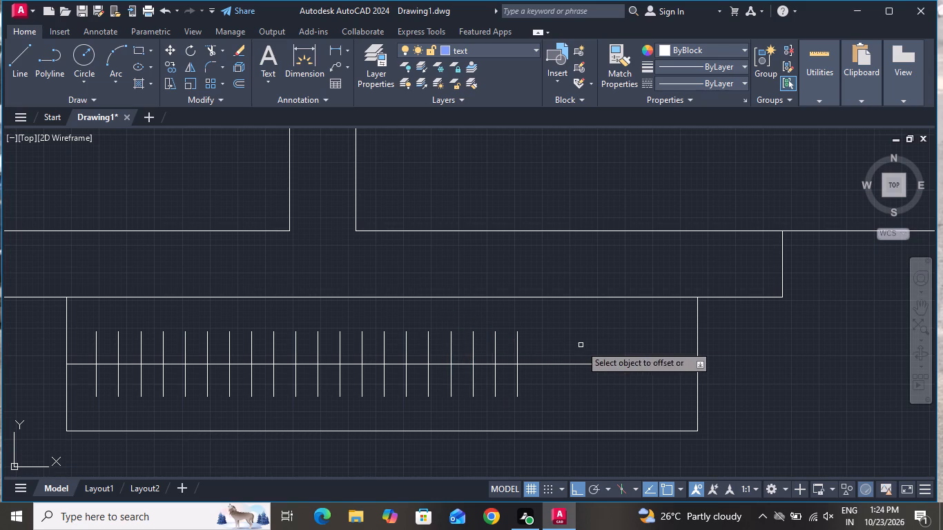
pyautogui.click(517, 353)
pyautogui.click(572, 347)
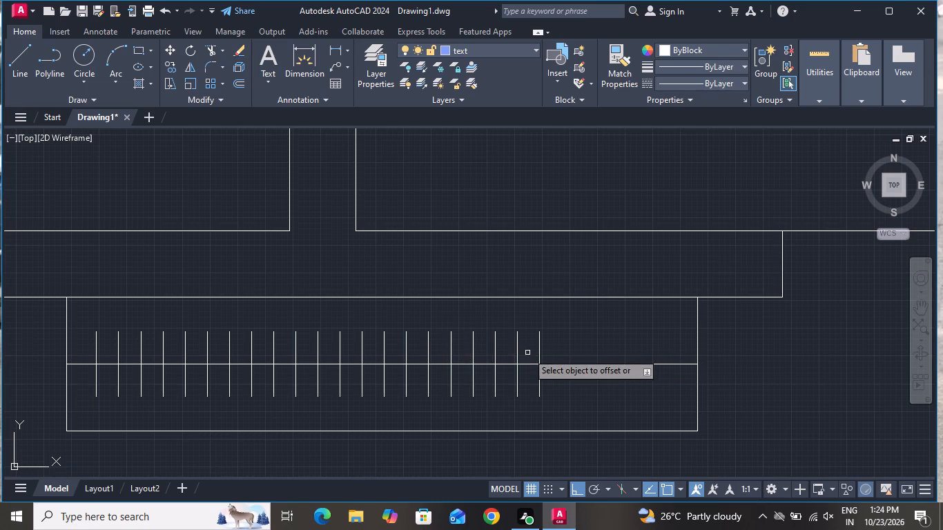
pyautogui.click(539, 346)
pyautogui.click(575, 344)
# Offset the final five hanger lines at 2" spacing until they reach the wardrobe's east end, and finish the Offset command.
pyautogui.click(561, 348)
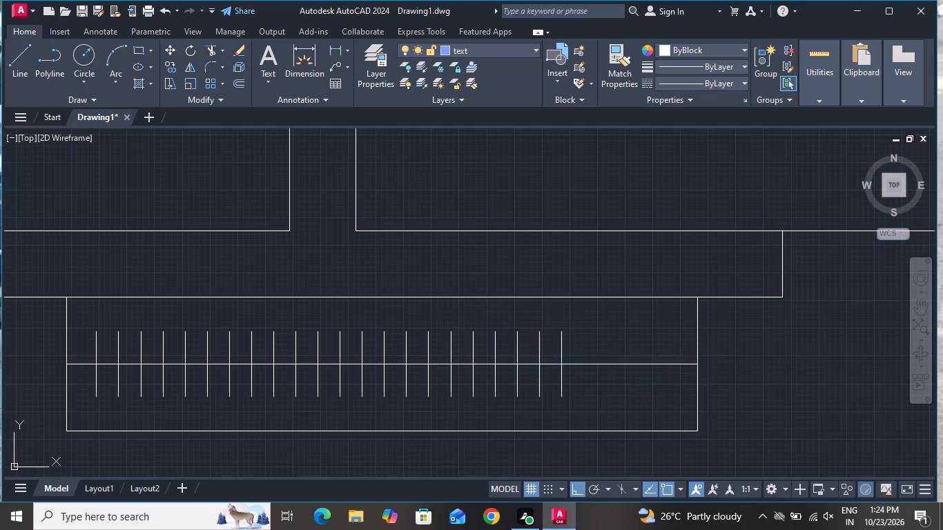
pyautogui.click(587, 344)
pyautogui.click(585, 352)
pyautogui.click(601, 347)
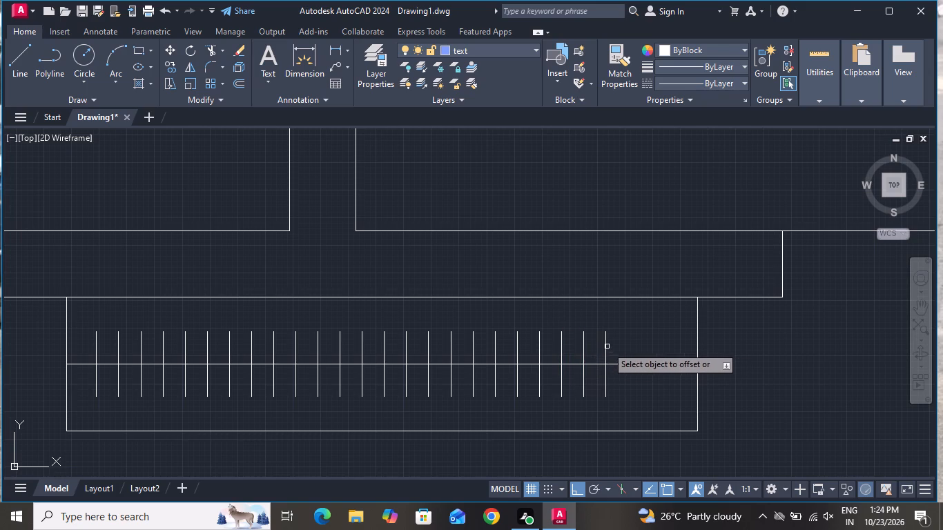
pyautogui.click(607, 346)
pyautogui.click(640, 351)
pyautogui.click(625, 351)
pyautogui.click(627, 349)
pyautogui.click(648, 347)
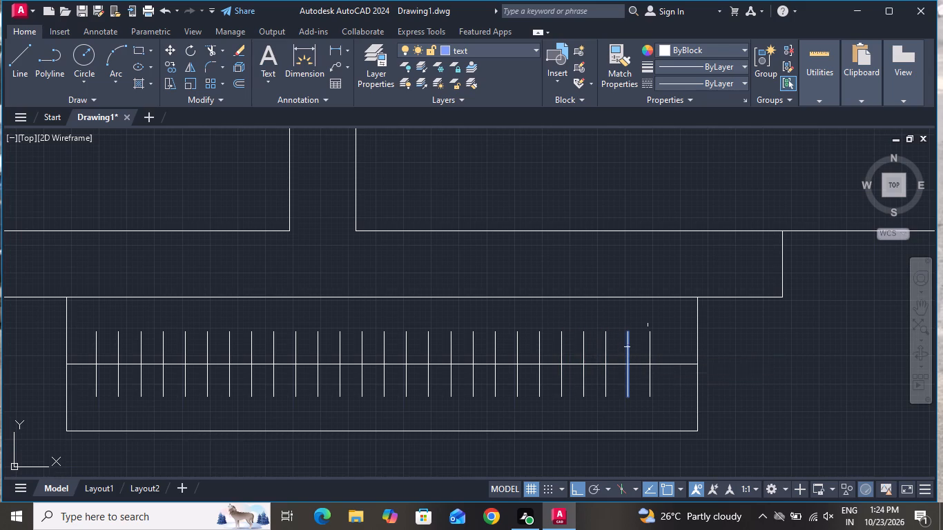
pyautogui.click(645, 347)
pyautogui.click(650, 346)
pyautogui.click(663, 342)
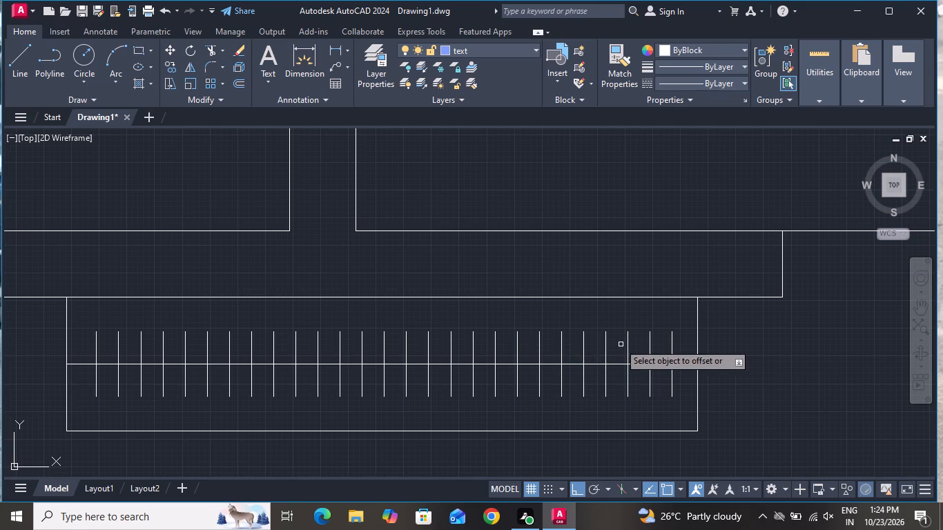
pyautogui.rightClick(599, 317)
pyautogui.click(619, 335)
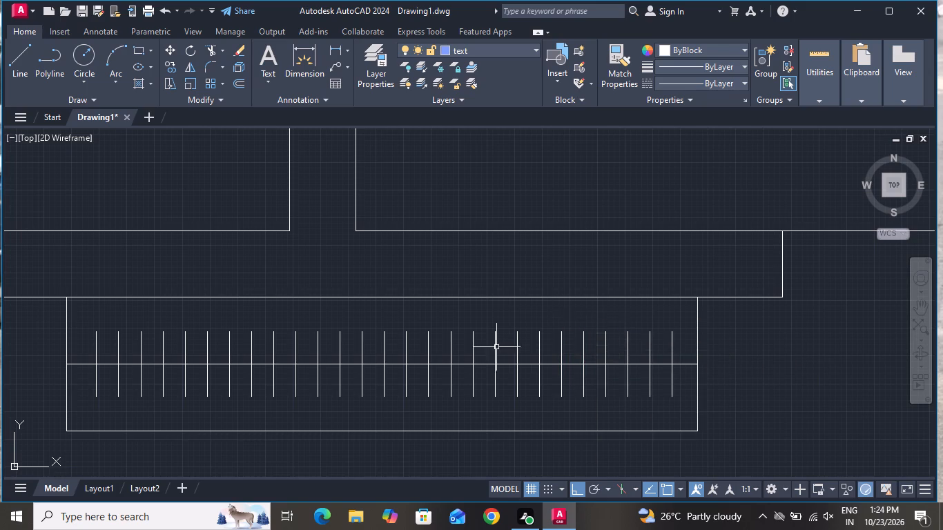
# Draw a tall, narrow cabinet rectangle against the east wall of the 12'0"x13'0" bedroom, opposite the bed.
pyautogui.scroll(-4, 496, 348)
pyautogui.scroll(-1, 398, 351)
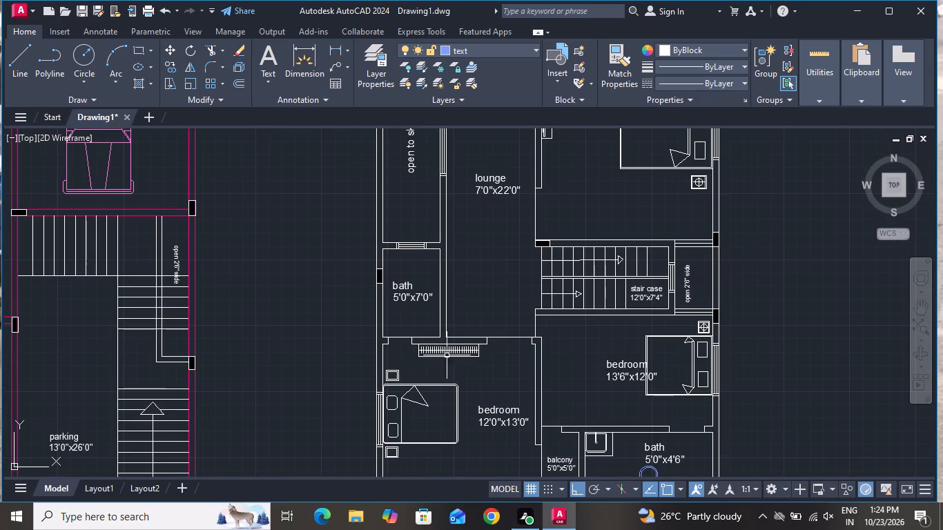
pyautogui.scroll(-1, 470, 353)
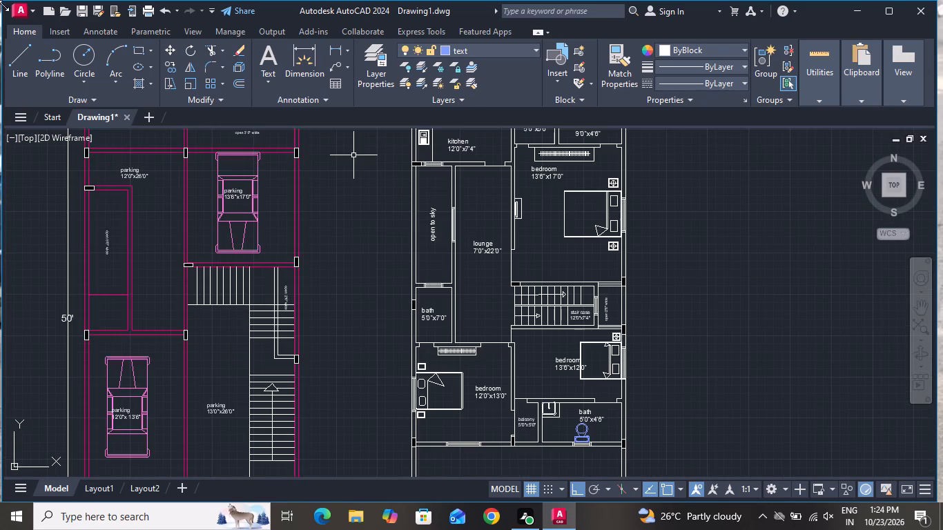
pyautogui.click(144, 48)
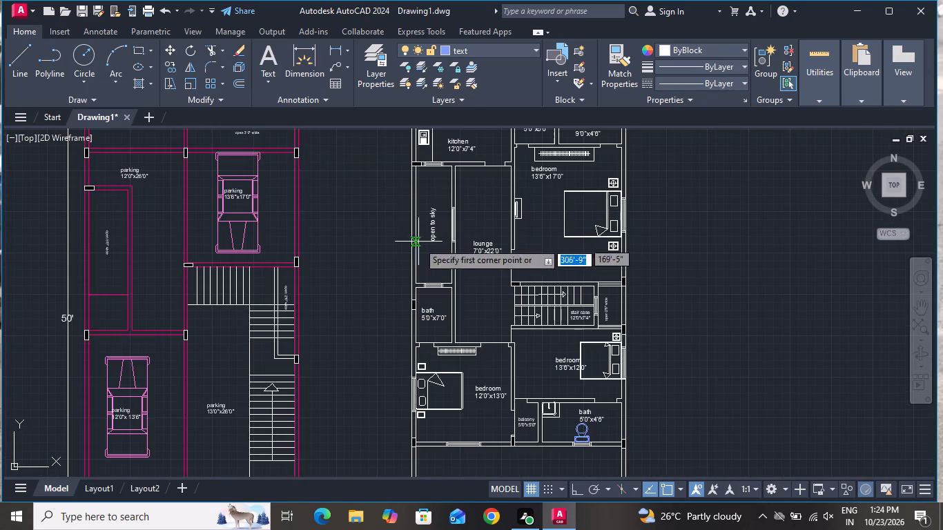
pyautogui.scroll(3, 530, 374)
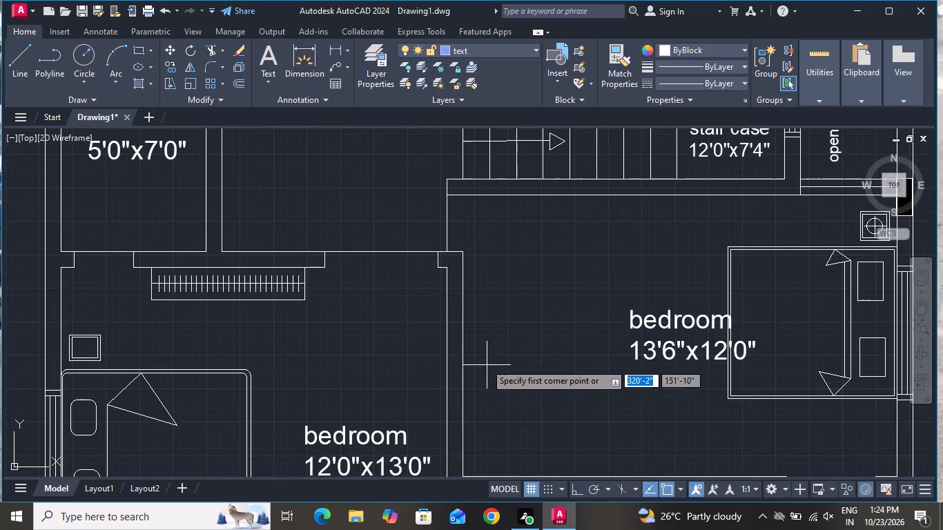
pyautogui.scroll(-2, 485, 362)
pyautogui.scroll(3, 460, 411)
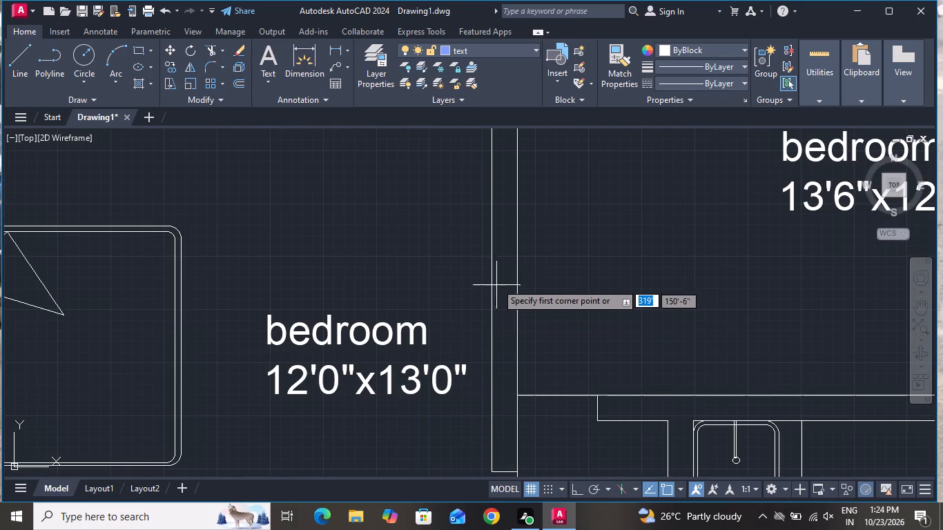
pyautogui.click(494, 249)
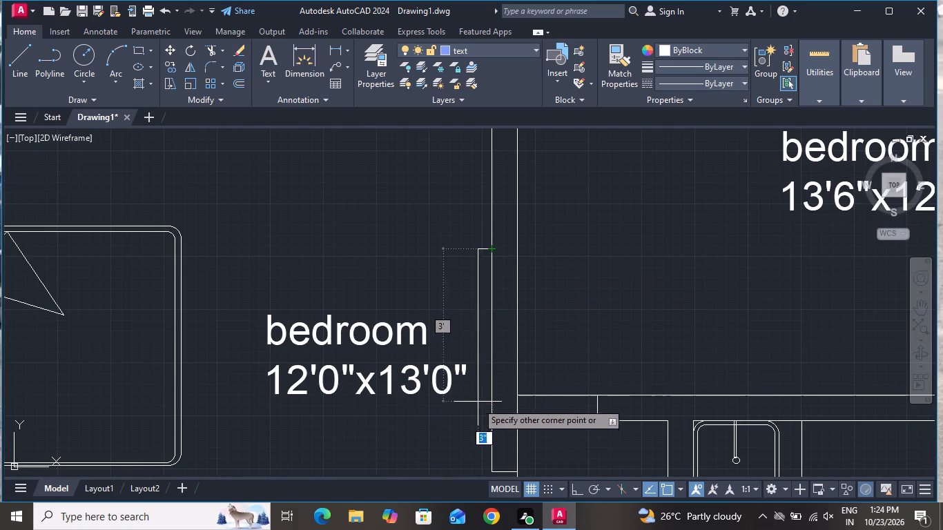
pyautogui.click(448, 440)
# Move the "bedroom 12'0"x13'0"" label northwest, clear of the new cabinet and close to the bed.
pyautogui.click(402, 382)
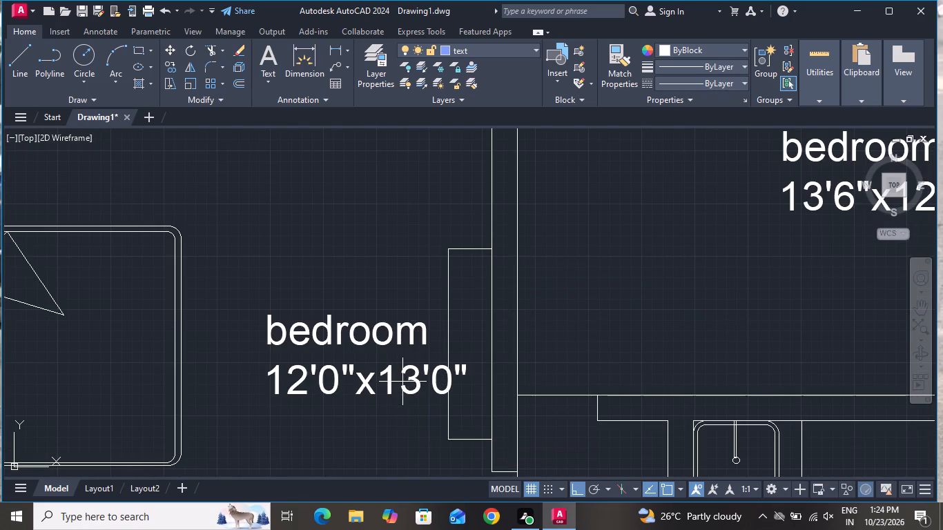
pyautogui.click(338, 335)
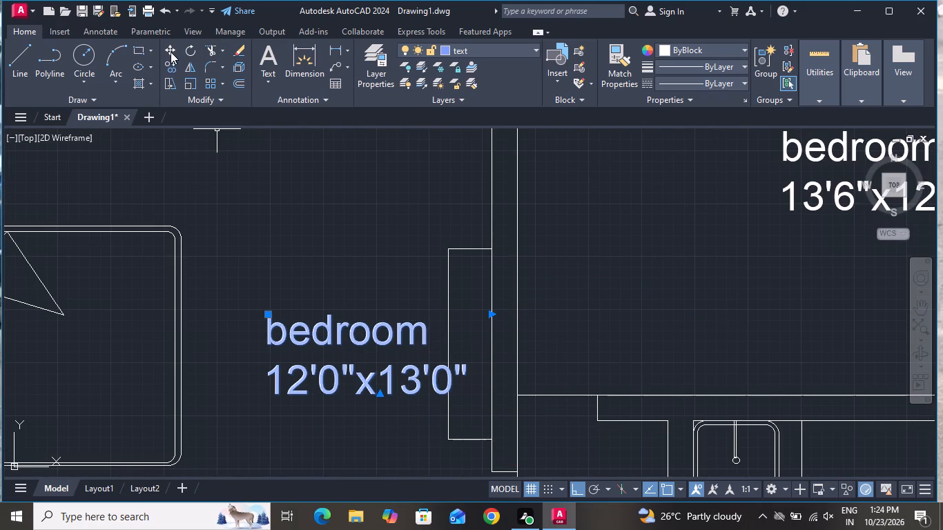
pyautogui.click(170, 49)
pyautogui.click(342, 373)
pyautogui.click(269, 355)
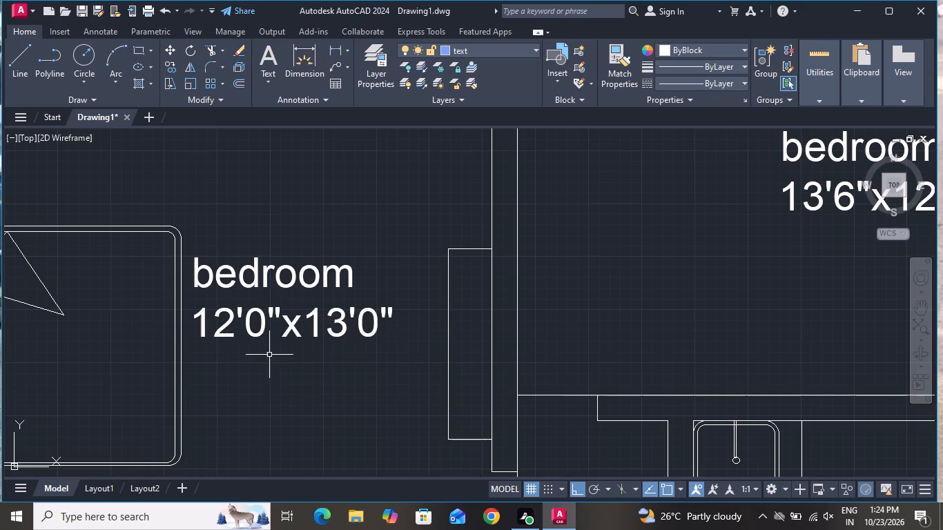
# Draw a thin vertical rectangle about 1" by 2'-3" inside the cabinet on the bedroom's east wall.
pyautogui.click(136, 44)
pyautogui.scroll(1, 474, 357)
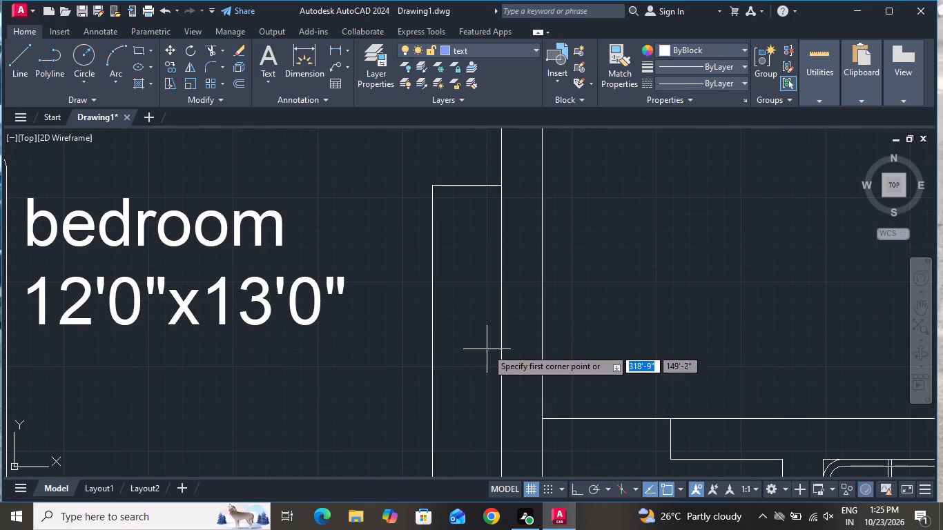
pyautogui.click(459, 260)
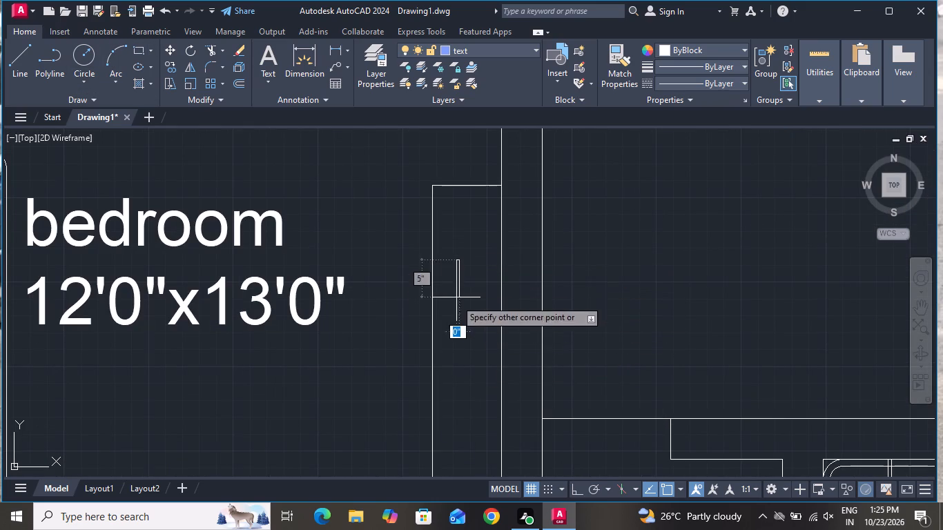
pyautogui.scroll(-2, 458, 423)
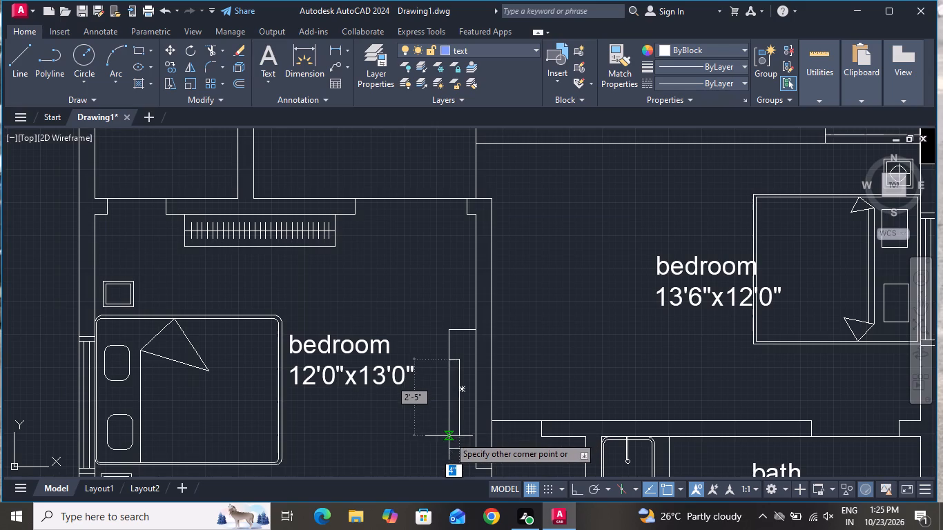
pyautogui.scroll(3, 449, 436)
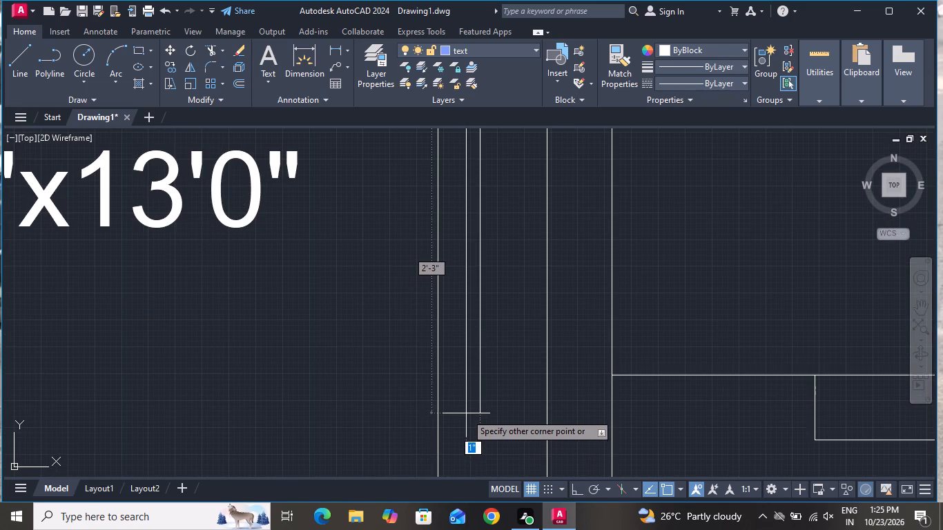
pyautogui.click(470, 404)
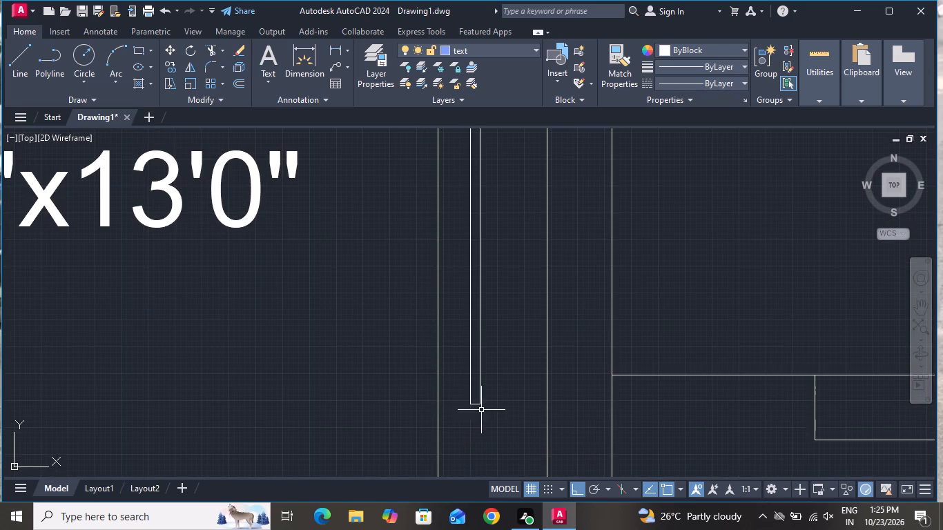
# Start a line on the thin rectangle's east edge near its north end and draw a short segment slanting northeast.
pyautogui.scroll(-3, 487, 430)
pyautogui.click(28, 68)
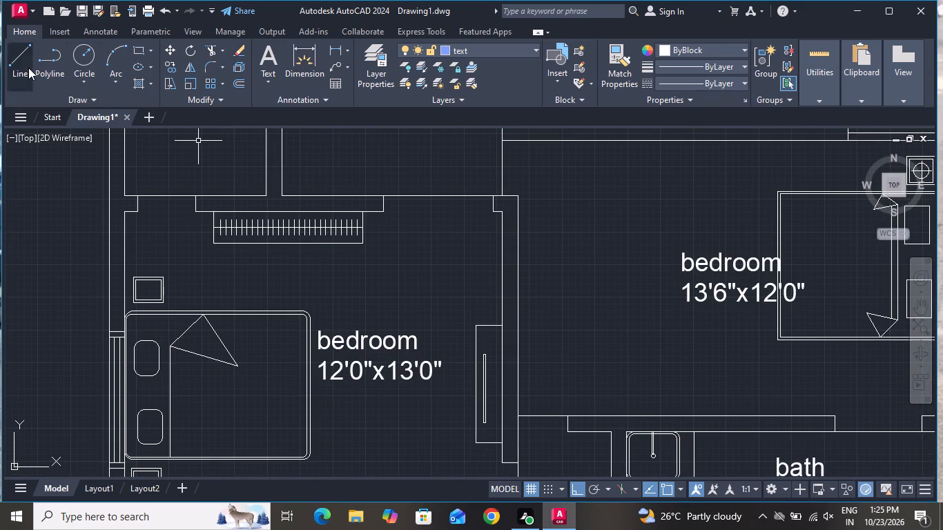
pyautogui.scroll(4, 499, 371)
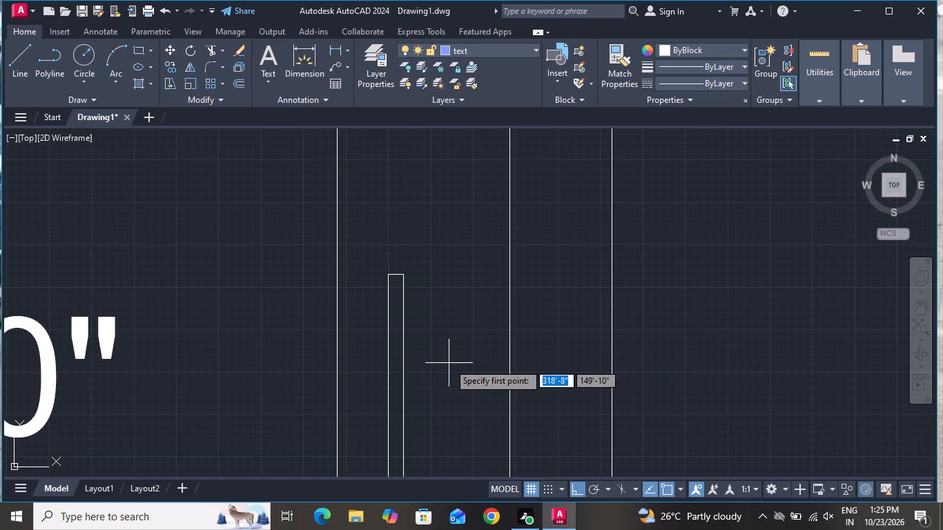
pyautogui.click(405, 323)
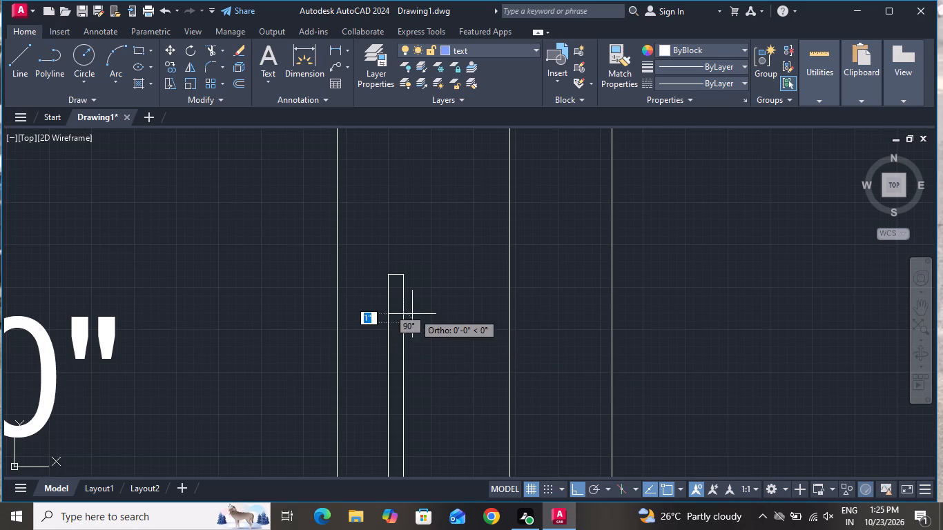
pyautogui.click(583, 481)
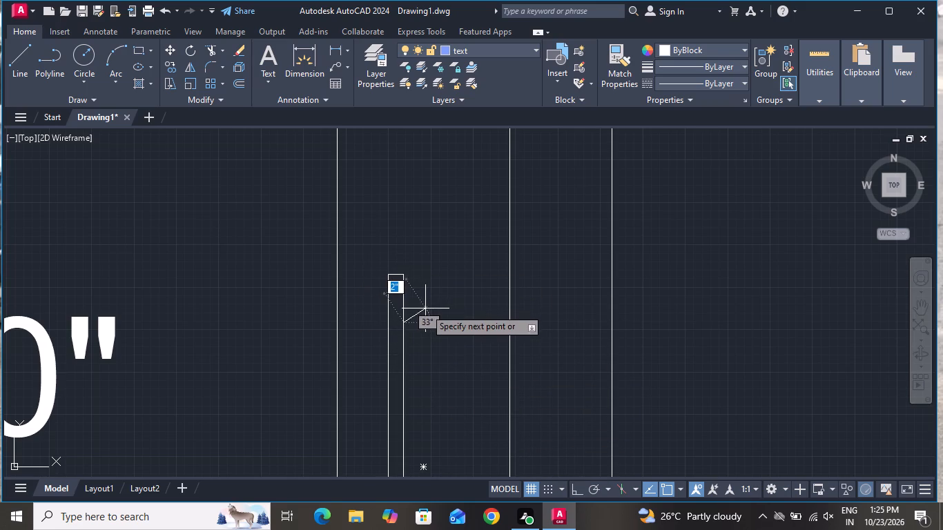
pyautogui.click(416, 306)
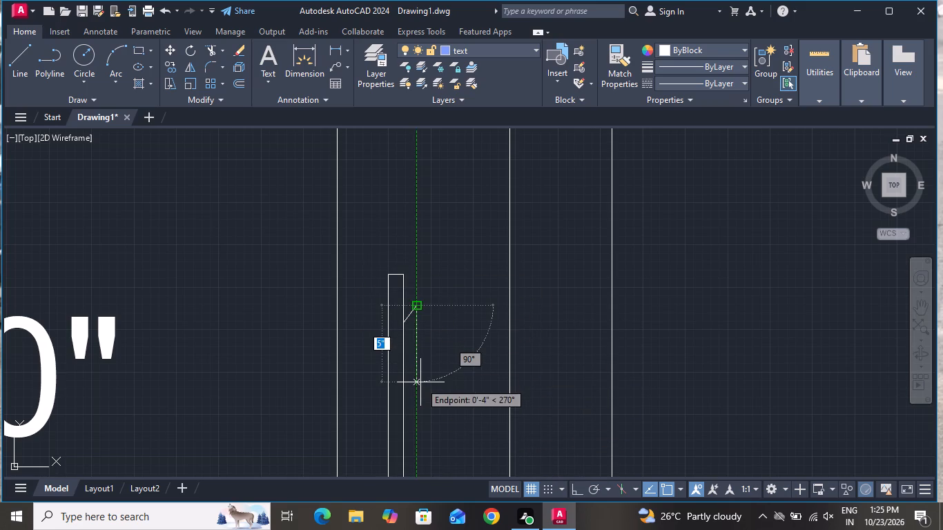
# Continue the line straight south about 1'-11" and slant it back to the thin rectangle's east edge near its south end.
pyautogui.scroll(-2, 420, 382)
pyautogui.scroll(-1, 419, 451)
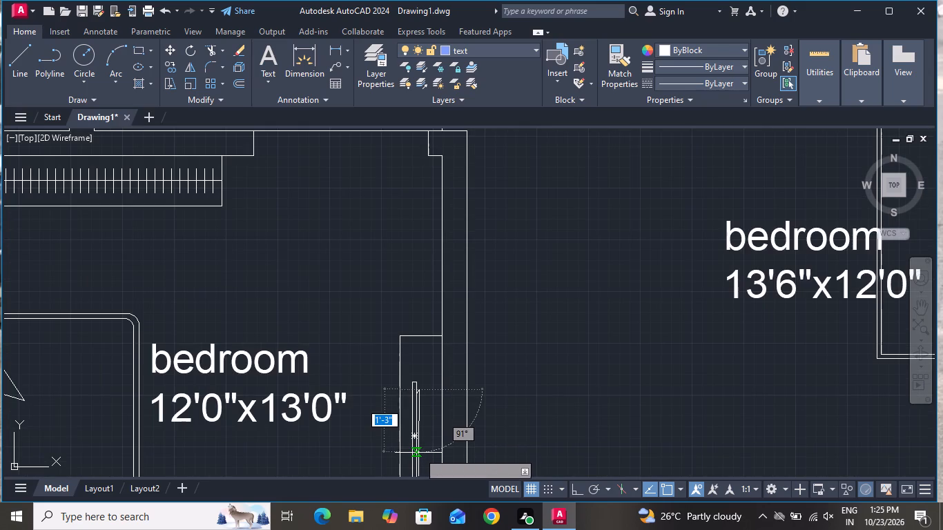
pyautogui.scroll(-1, 418, 451)
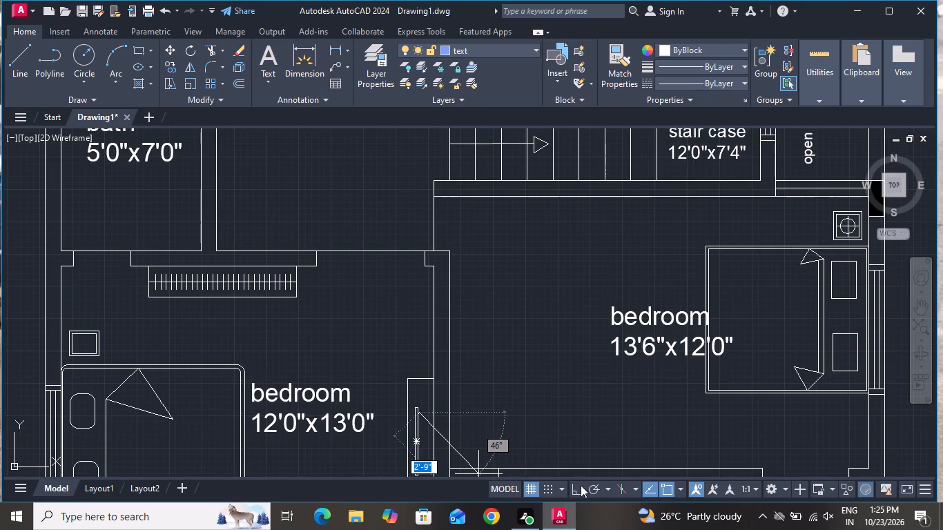
pyautogui.click(578, 484)
pyautogui.scroll(-2, 457, 355)
pyautogui.scroll(3, 454, 393)
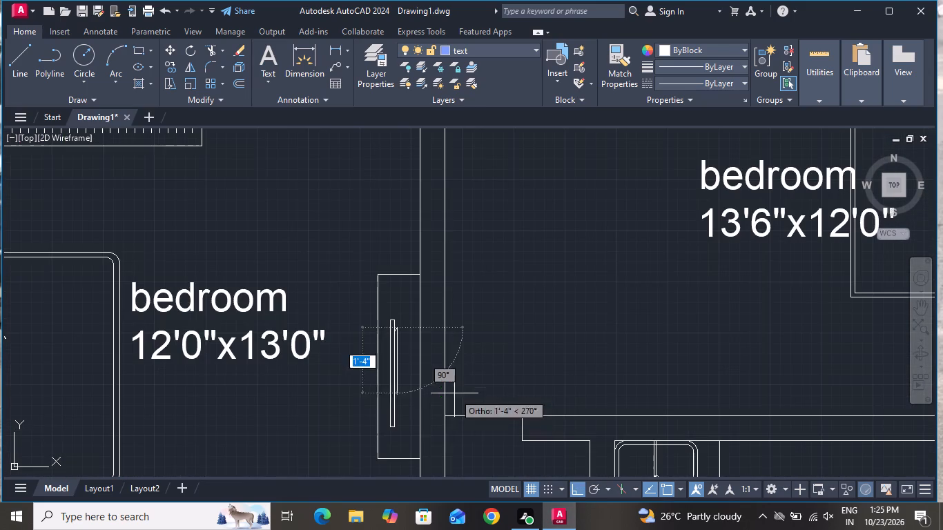
pyautogui.scroll(3, 409, 426)
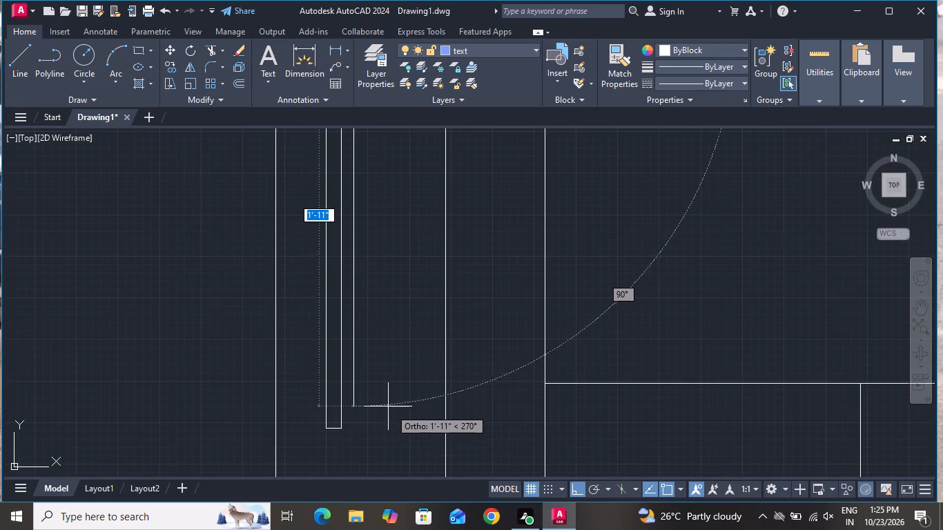
pyautogui.click(371, 393)
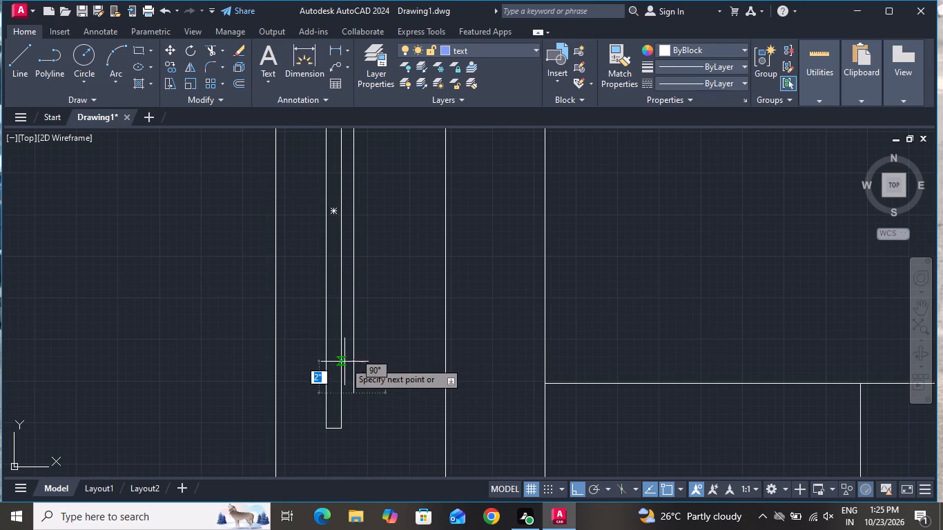
pyautogui.click(342, 362)
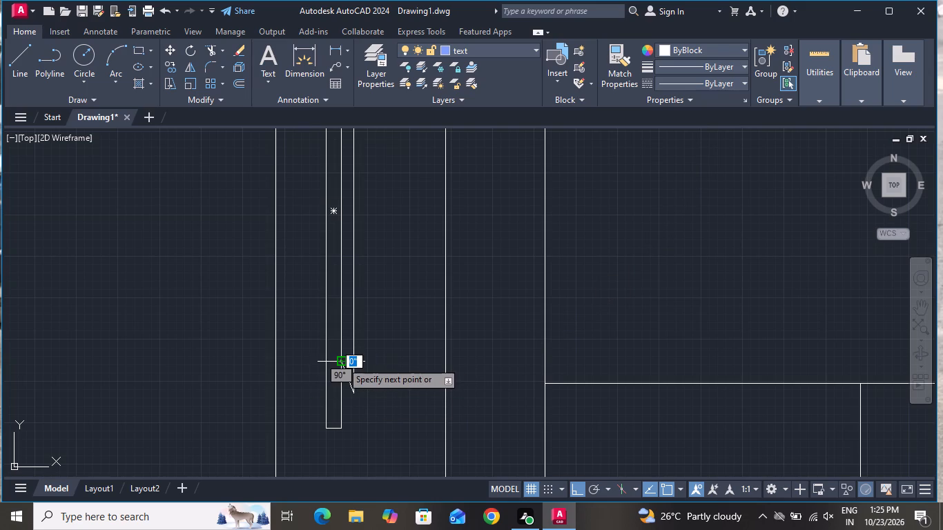
pyautogui.rightClick(342, 362)
pyautogui.click(398, 219)
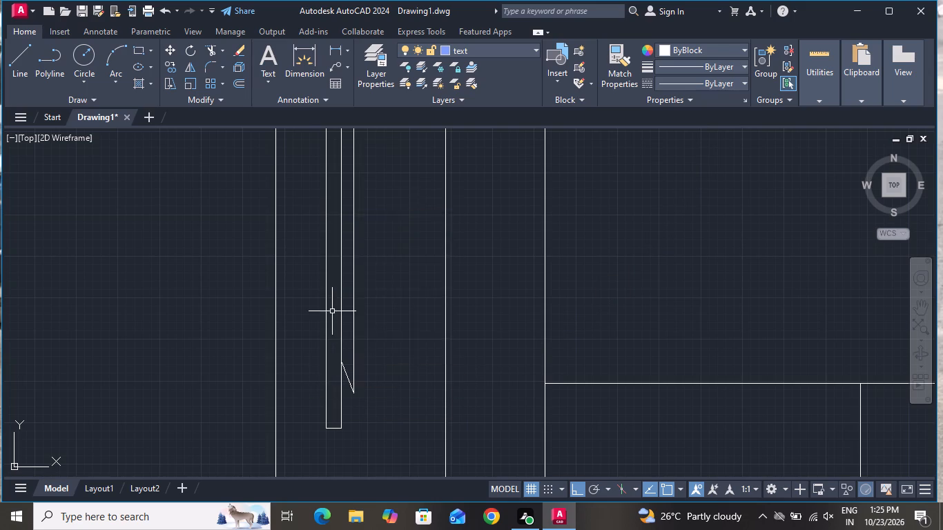
# Move the thin rectangle and its attached slanted-end outline about 4" east inside the cabinet, closer to the wall.
pyautogui.scroll(-2, 332, 317)
pyautogui.click(357, 177)
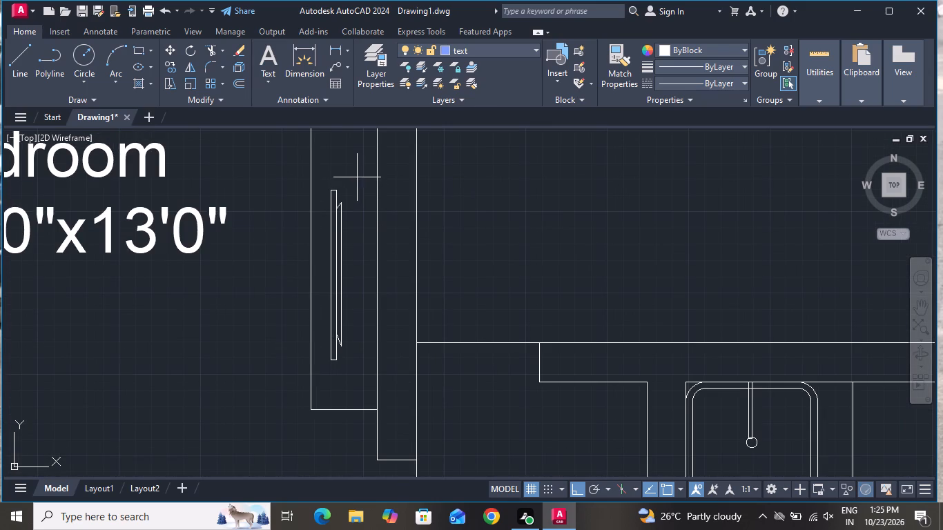
pyautogui.click(315, 377)
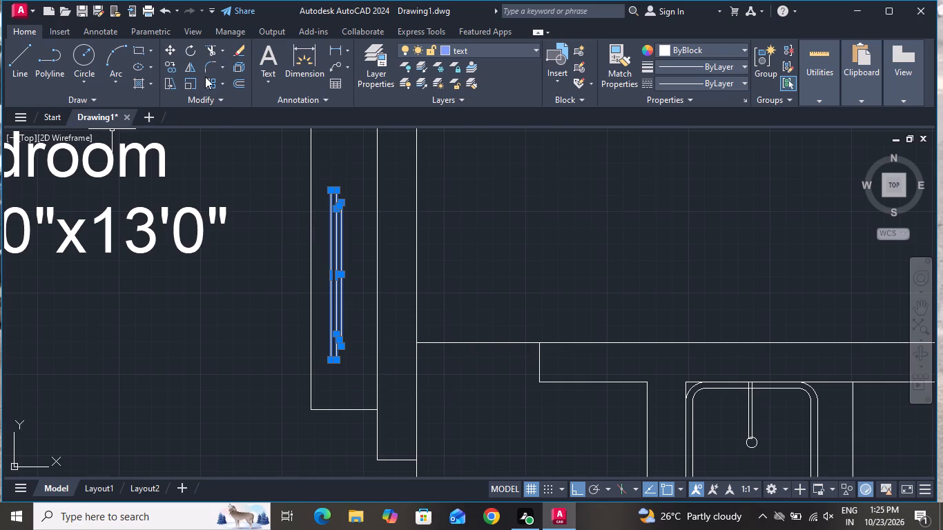
pyautogui.click(171, 46)
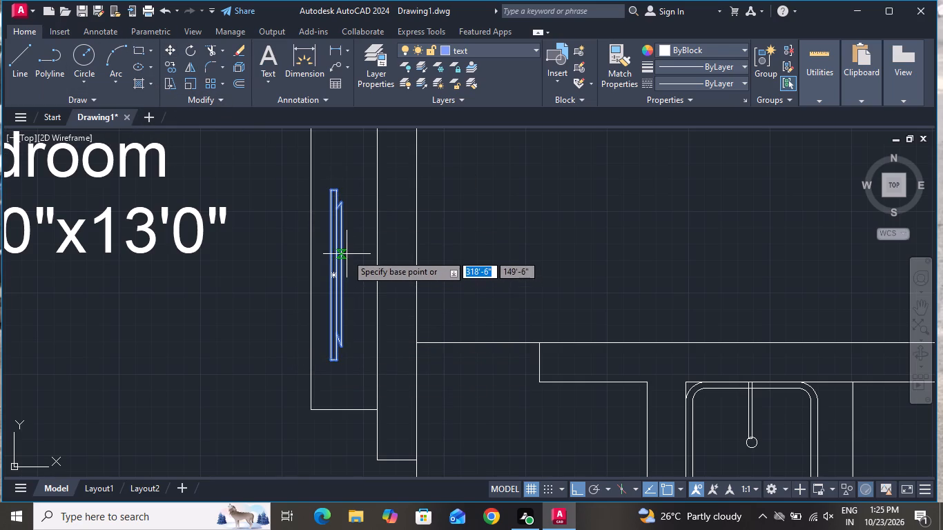
pyautogui.click(347, 254)
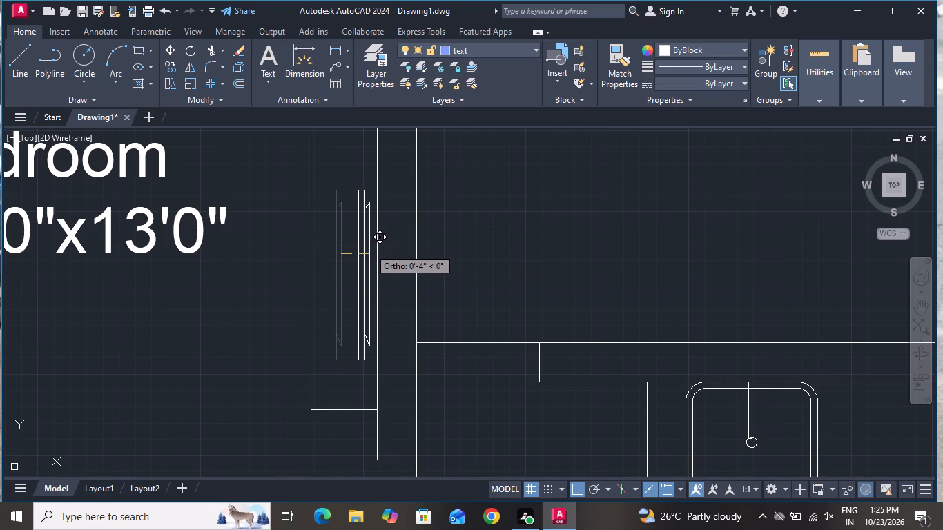
pyautogui.scroll(-2, 332, 288)
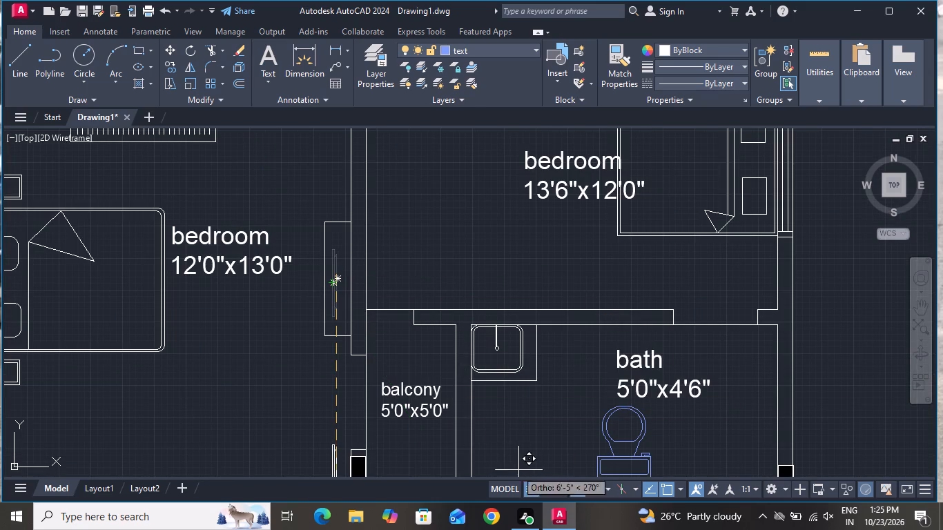
pyautogui.click(587, 484)
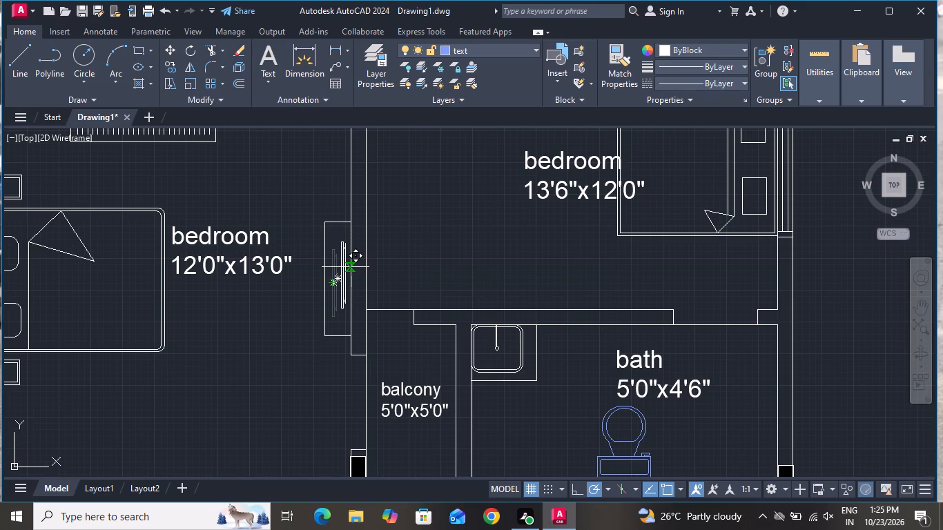
pyautogui.scroll(1, 345, 267)
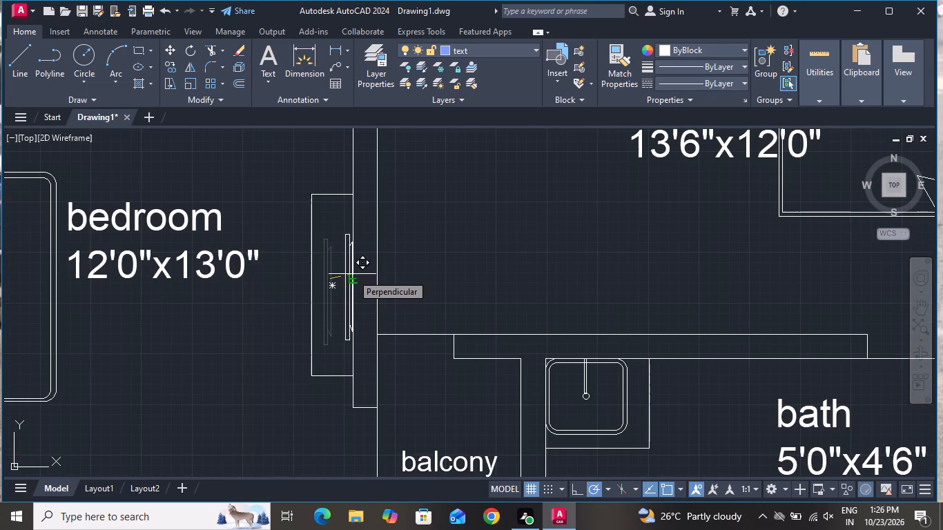
pyautogui.scroll(2, 348, 278)
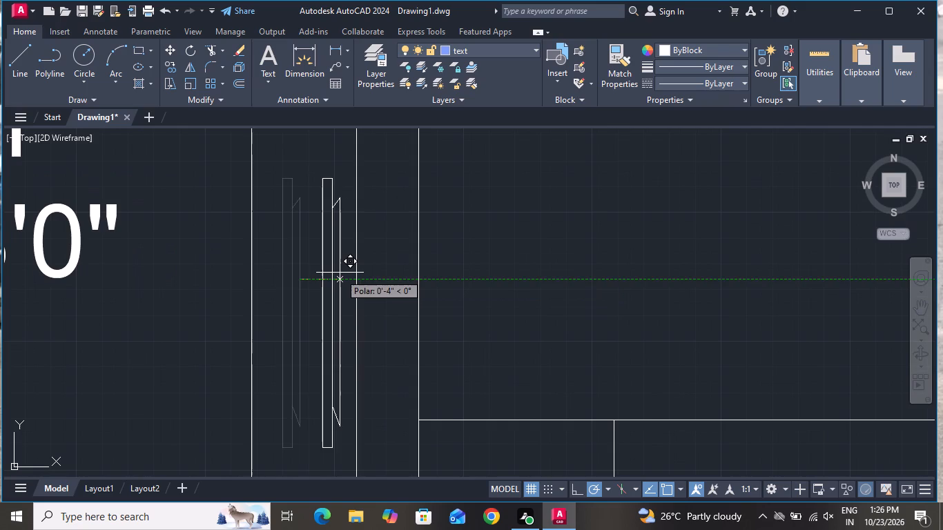
pyautogui.click(340, 271)
# Copy the washbasin and its counter lines from the 5'0"x4'6" bath to the north wall of the 5'0"x5'0" bath, at its east end.
pyautogui.scroll(-3, 339, 271)
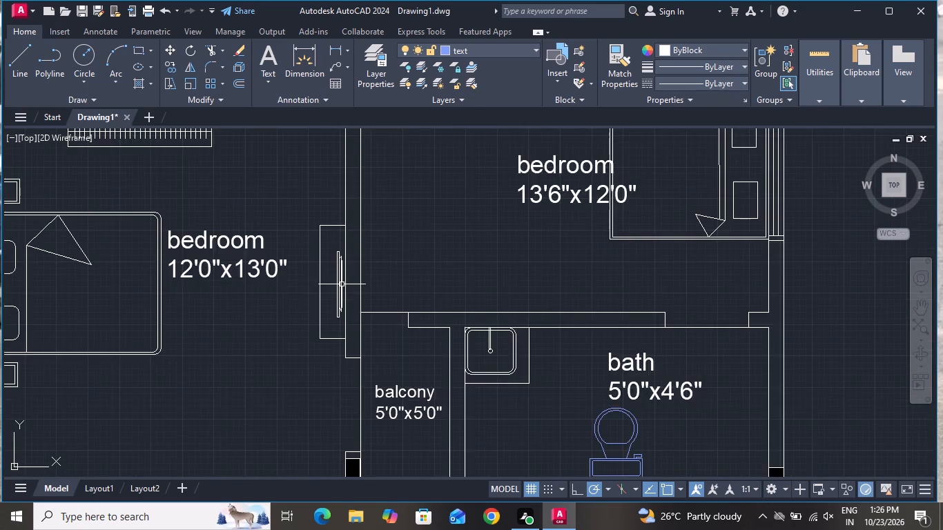
pyautogui.scroll(-2, 342, 284)
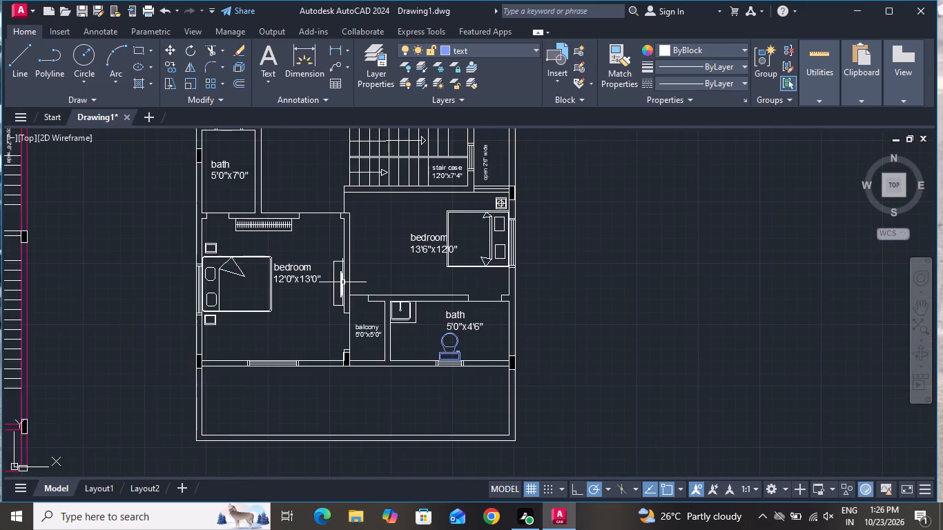
pyautogui.scroll(-2, 342, 282)
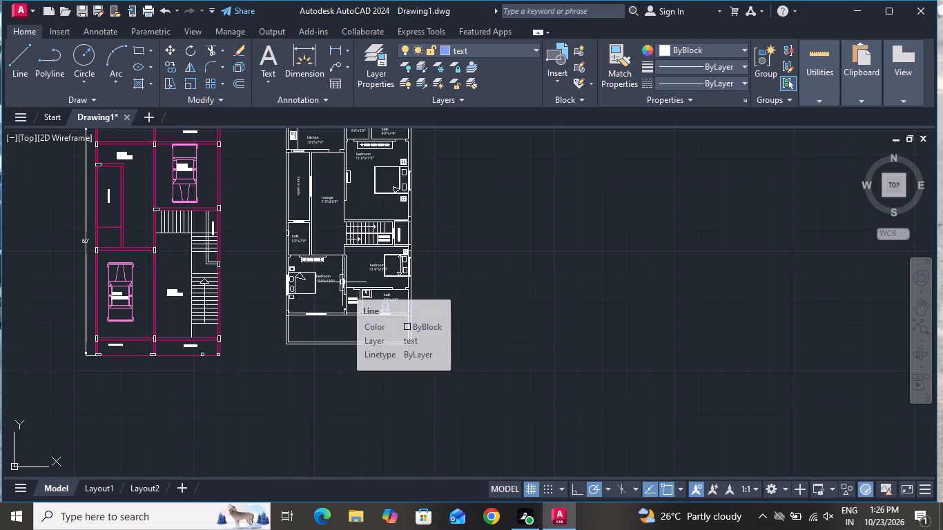
pyautogui.scroll(-1, 342, 282)
pyautogui.scroll(2, 381, 304)
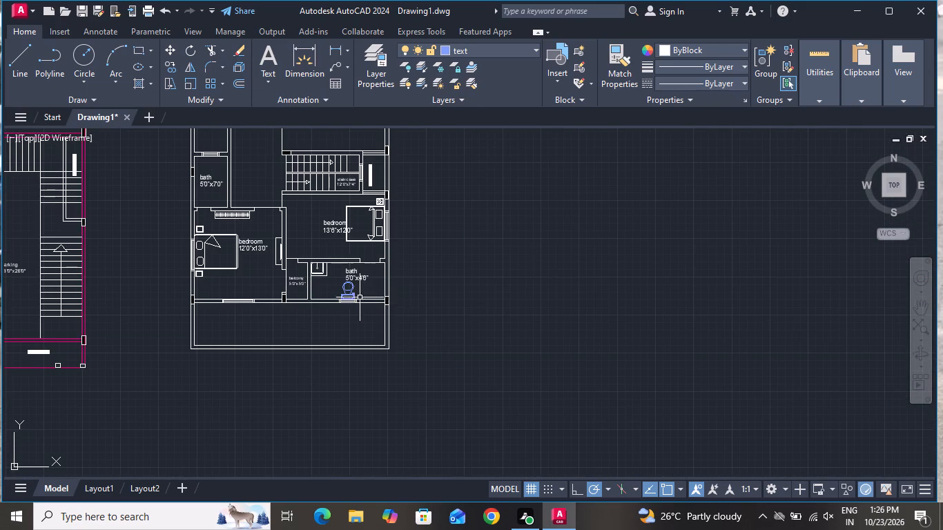
pyautogui.scroll(3, 323, 253)
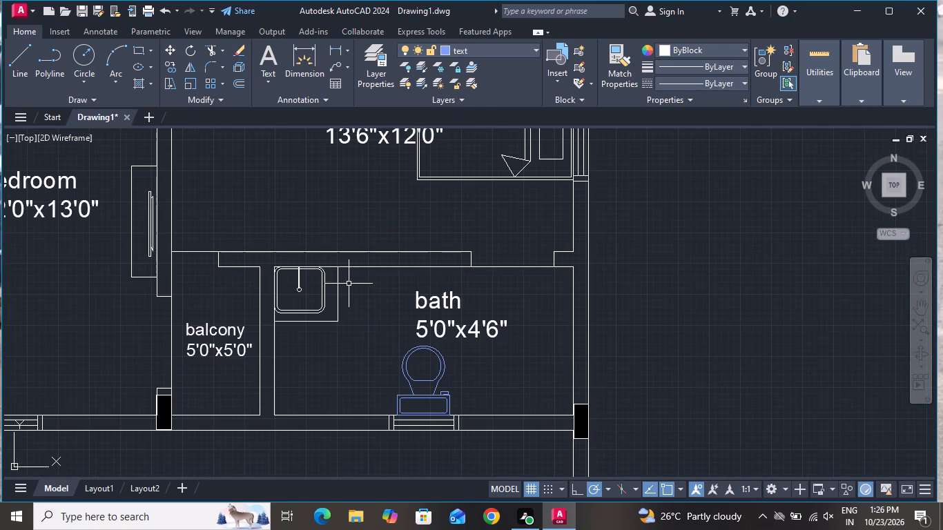
pyautogui.click(351, 277)
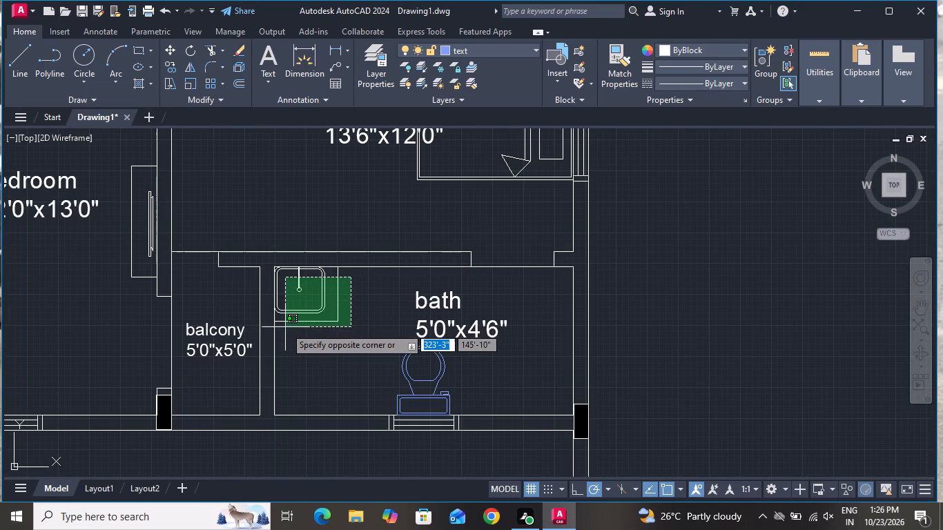
pyautogui.click(285, 327)
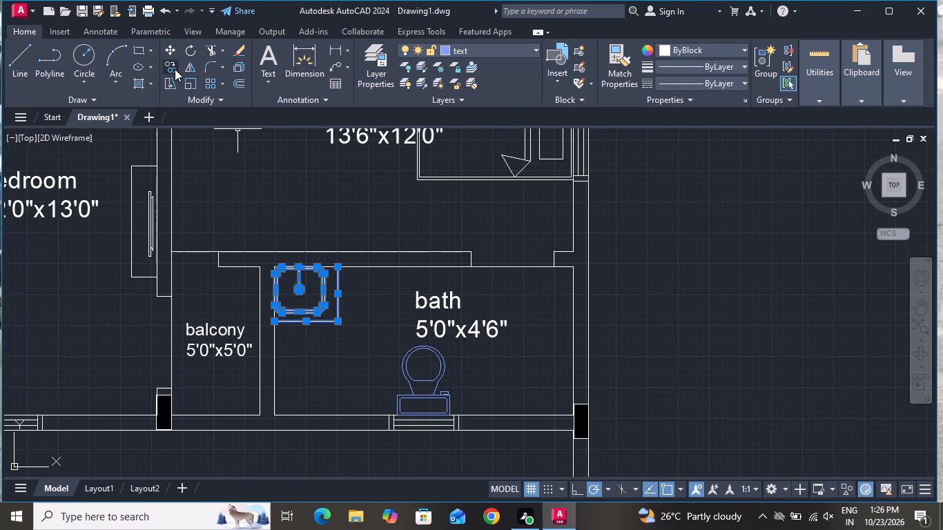
pyautogui.click(175, 68)
pyautogui.click(290, 277)
pyautogui.scroll(-2, 324, 281)
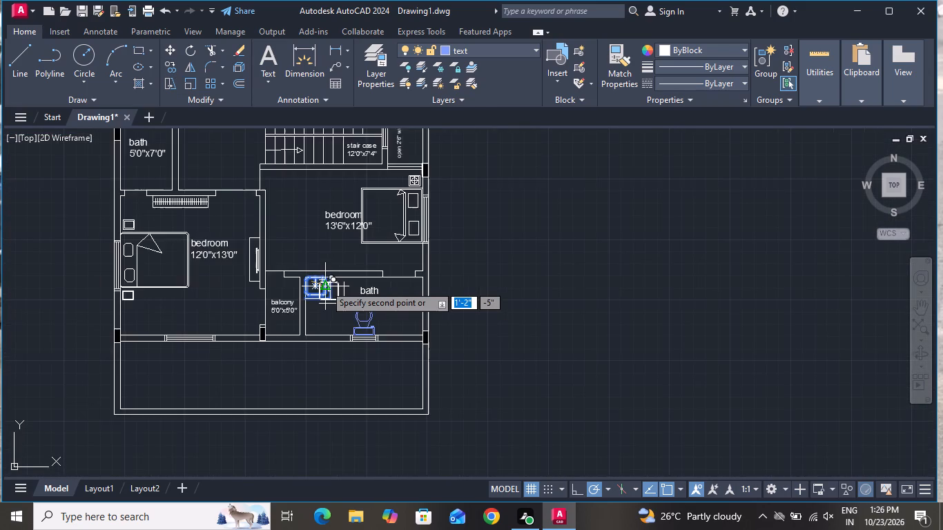
pyautogui.scroll(-4, 325, 285)
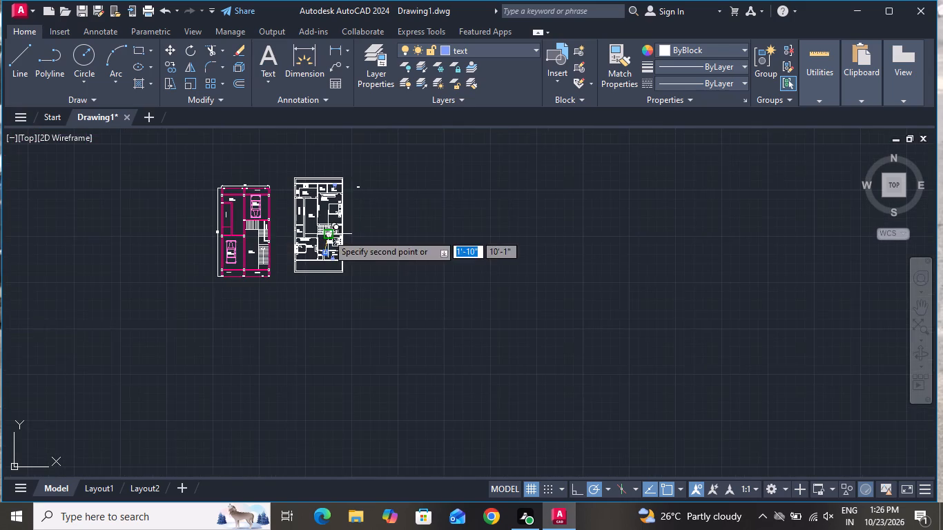
pyautogui.scroll(9, 315, 183)
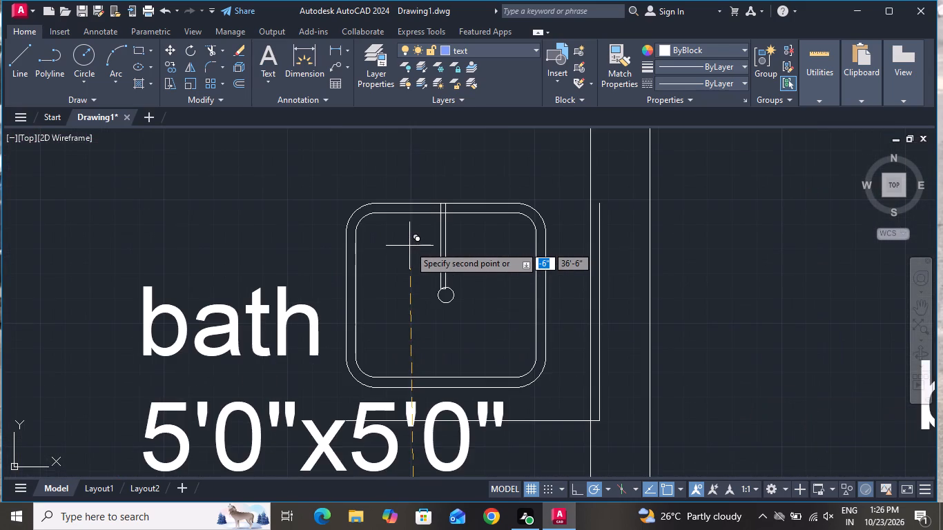
pyautogui.scroll(-2, 409, 246)
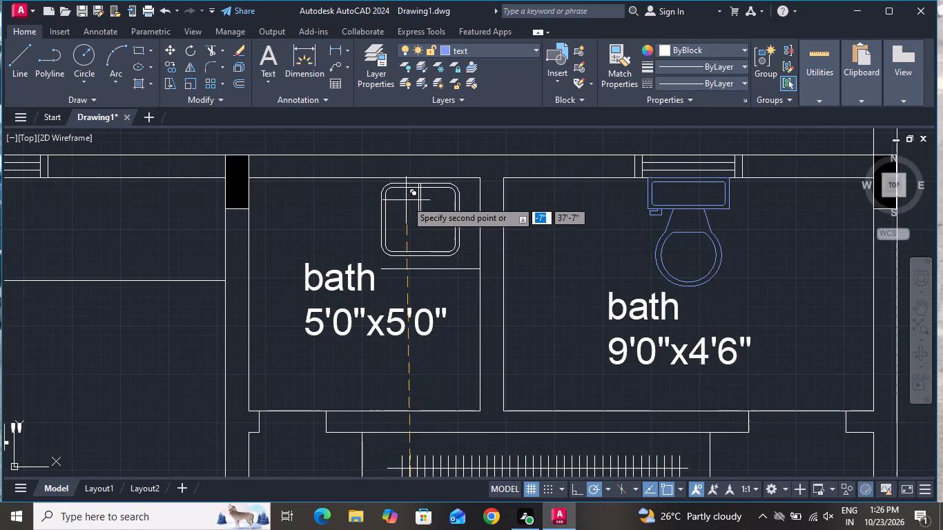
pyautogui.click(406, 195)
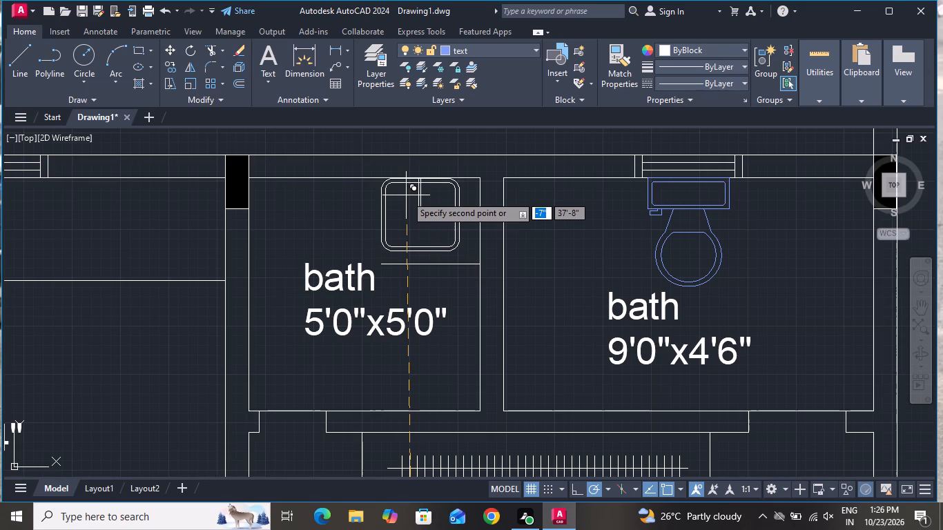
pyautogui.rightClick(308, 217)
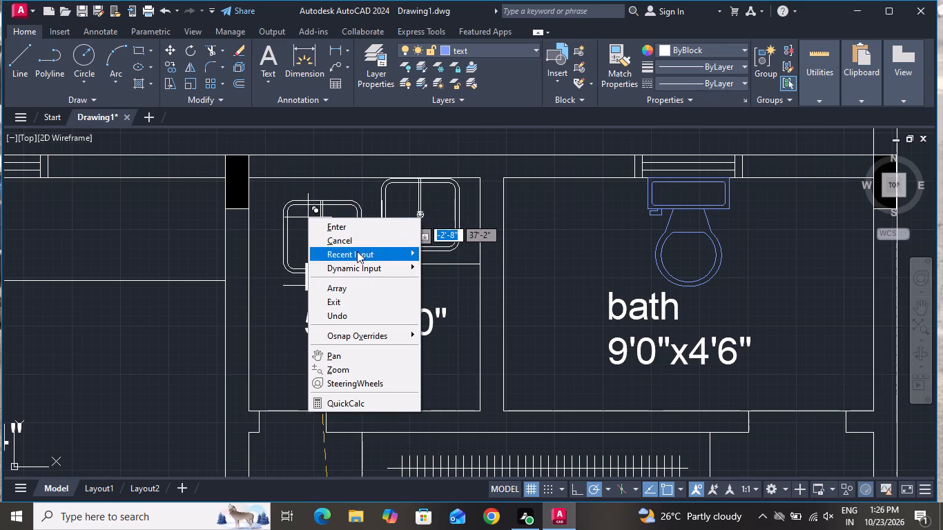
pyautogui.click(362, 236)
# Delete the copied counter line just south of the washbasin in the 5'0"x5'0" bath.
pyautogui.click(396, 260)
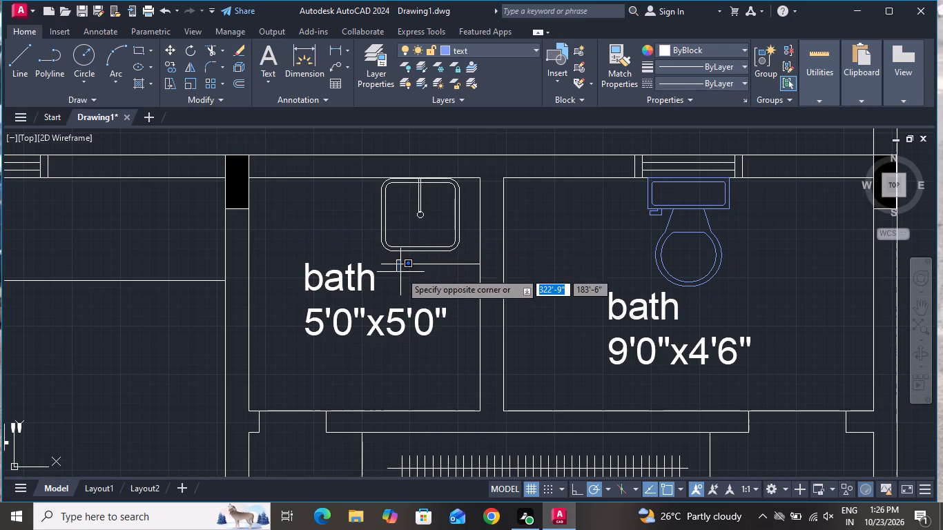
pyautogui.click(400, 272)
pyautogui.click(397, 255)
pyautogui.click(397, 269)
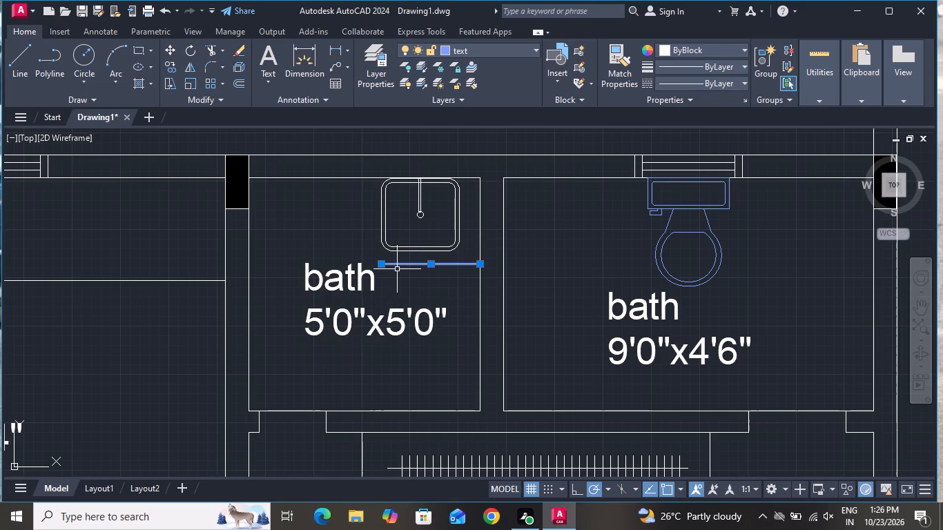
pyautogui.press('Delete')
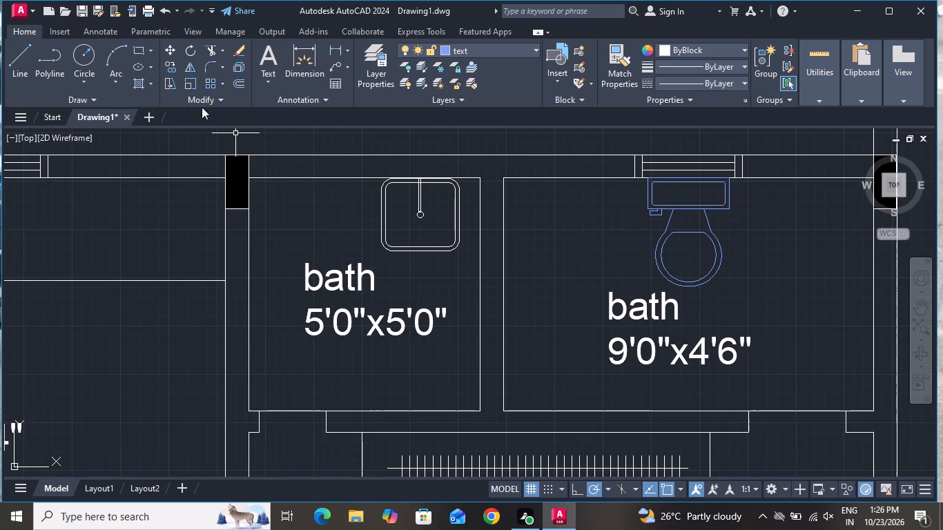
# Draw a horizontal counter line about 3'-9" long, running west from the 5'0"x5'0" bath's east wall just south of the washbasin.
pyautogui.click(26, 39)
pyautogui.click(27, 63)
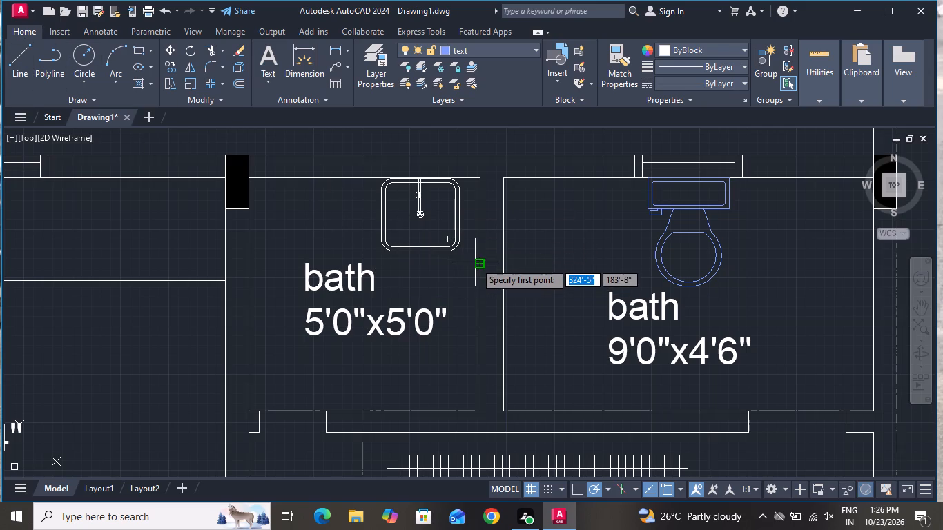
pyautogui.click(477, 266)
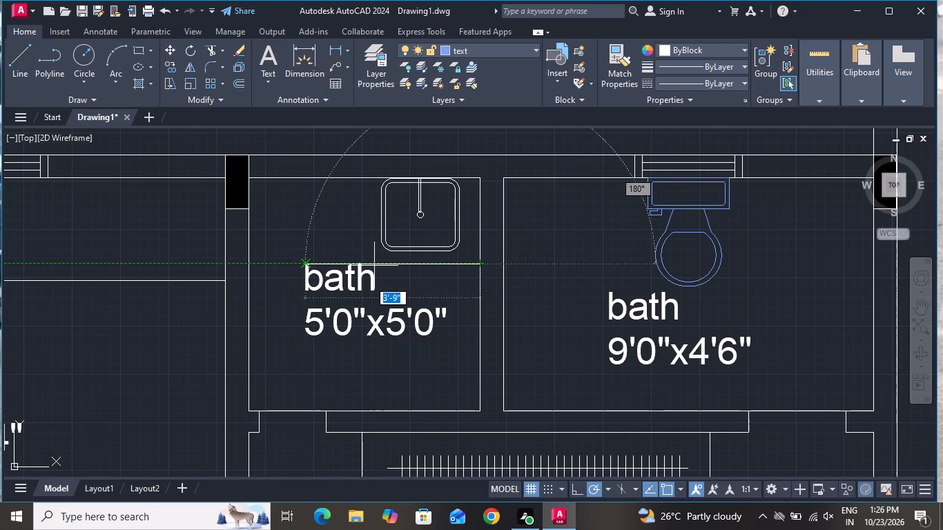
pyautogui.click(373, 266)
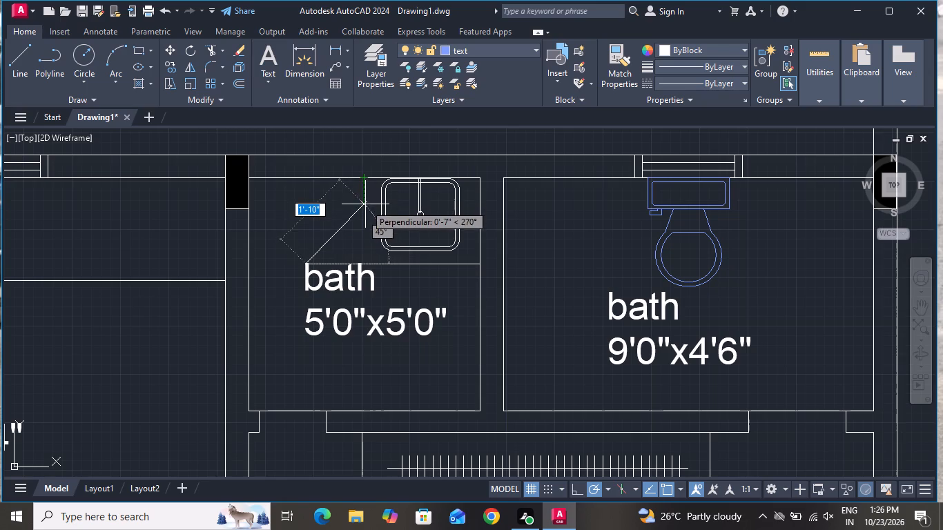
pyautogui.rightClick(360, 204)
pyautogui.click(389, 228)
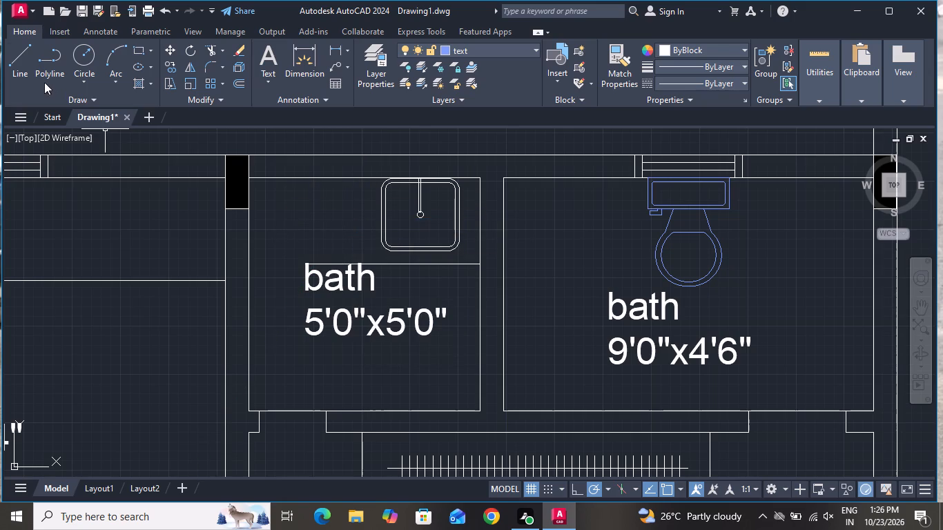
# Draw a vertical line about 2' long just west of the washbasin, from within the north wall down to the counter line.
pyautogui.click(25, 41)
pyautogui.click(13, 72)
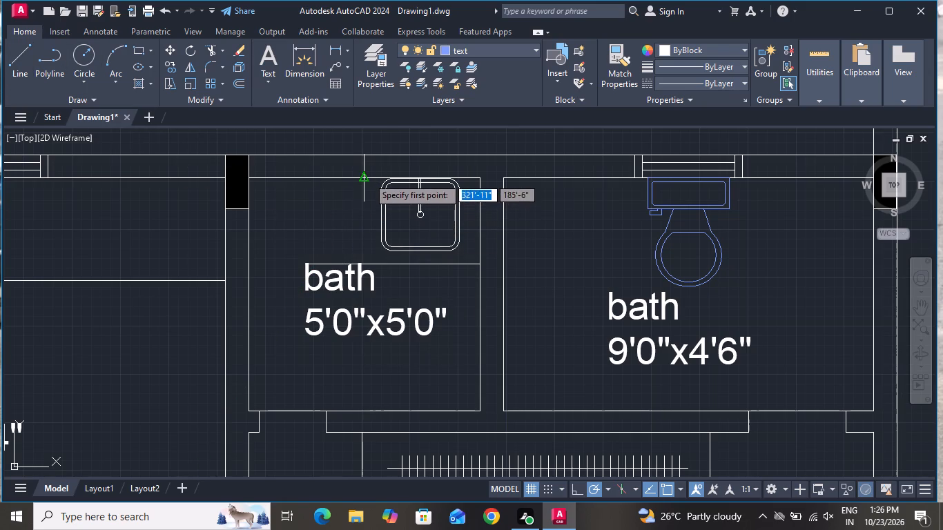
pyautogui.click(368, 169)
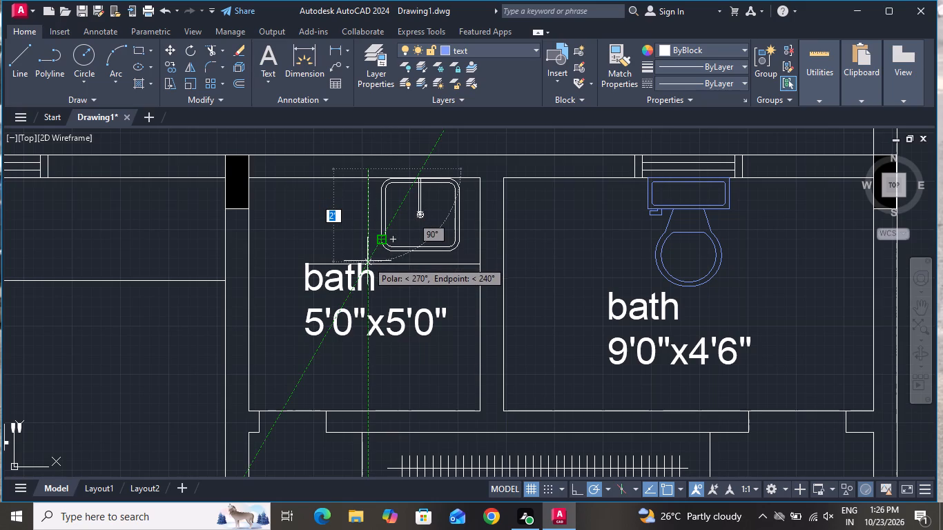
pyautogui.click(367, 264)
pyautogui.rightClick(367, 264)
pyautogui.click(394, 284)
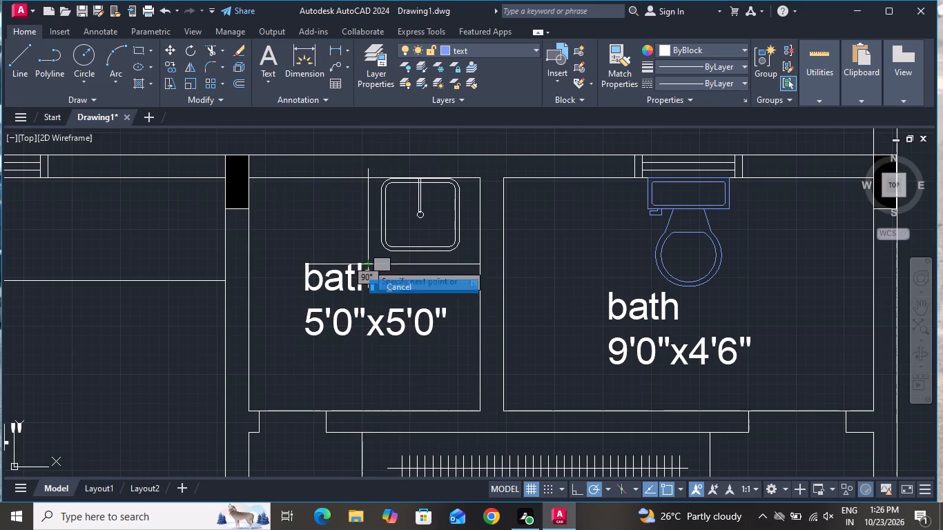
# Trim the horizontal counter line's overhang west of the vertical counter line in the 5'0"x5'0" bath.
pyautogui.click(221, 43)
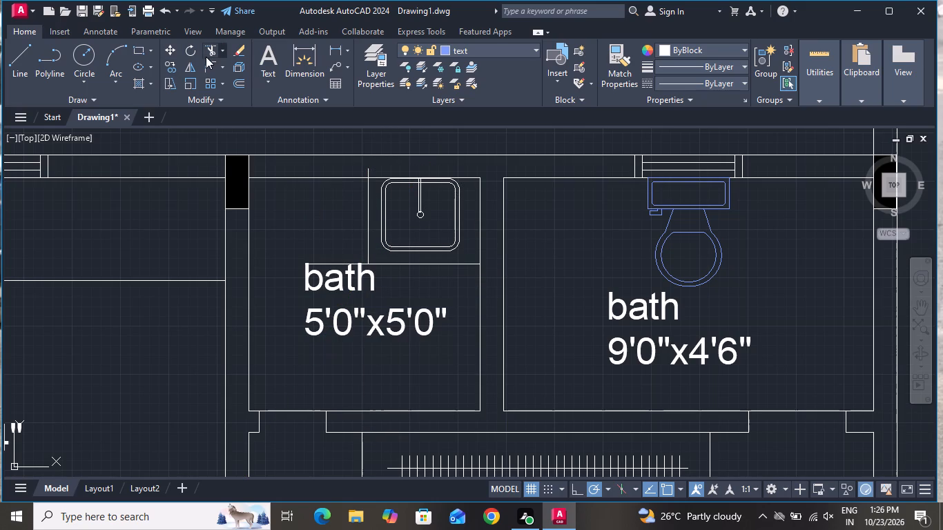
pyautogui.click(206, 57)
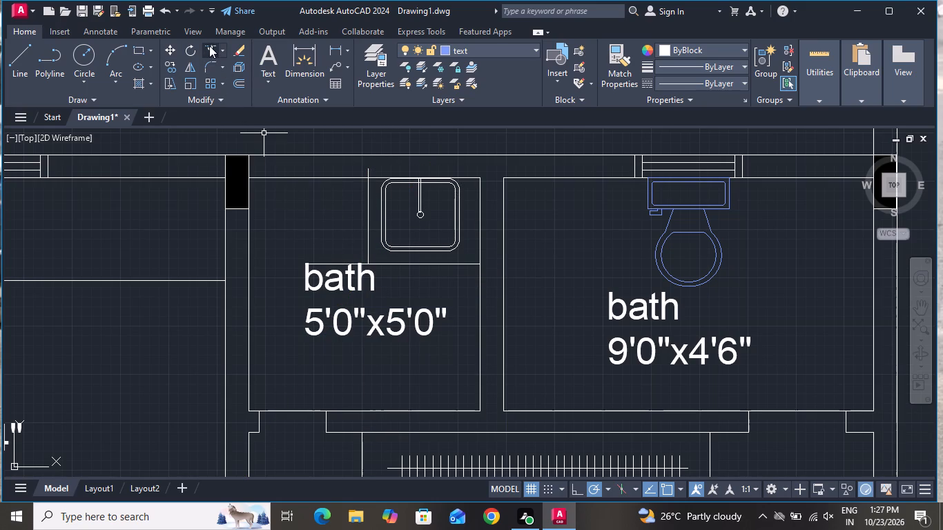
pyautogui.click(209, 45)
pyautogui.scroll(1, 335, 257)
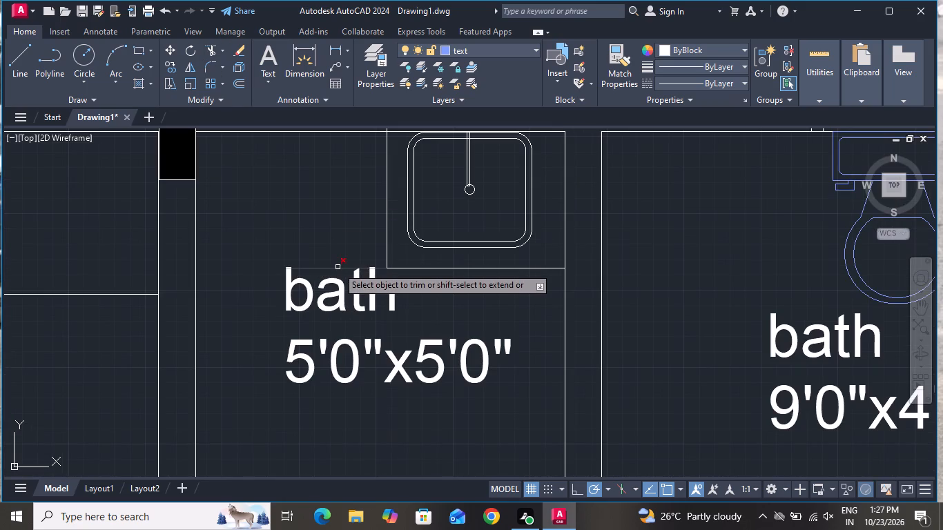
pyautogui.click(338, 267)
pyautogui.rightClick(334, 217)
pyautogui.click(348, 238)
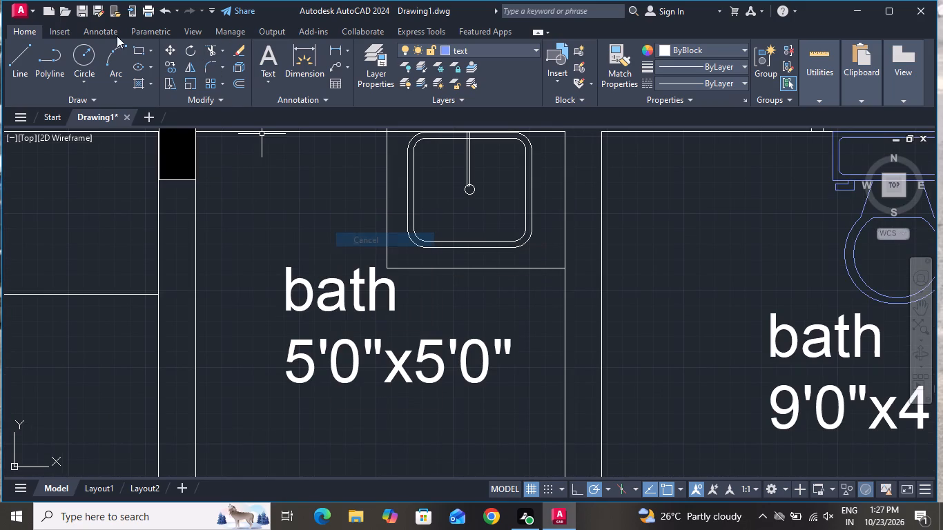
# Move the "bath 5'0"x5'0"" label southwest, clear of the washbasin counter.
pyautogui.click(292, 274)
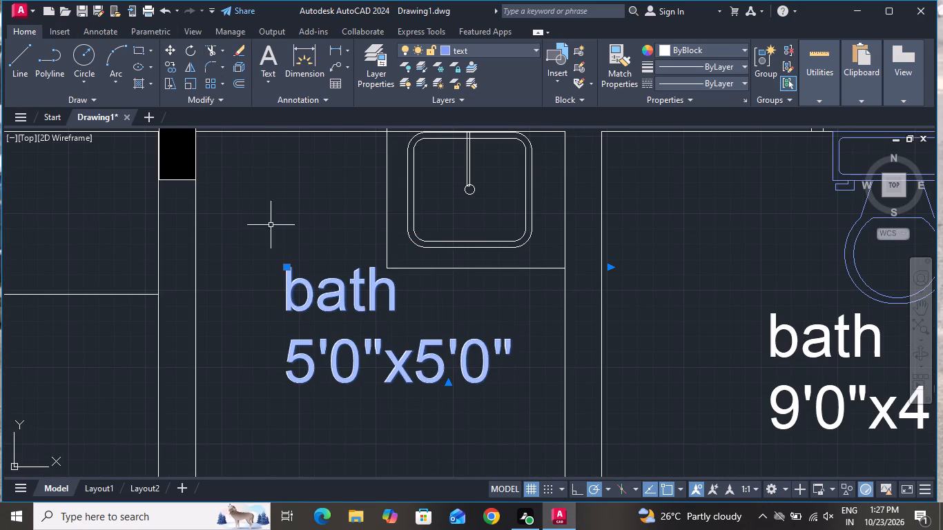
pyautogui.click(164, 46)
pyautogui.click(333, 324)
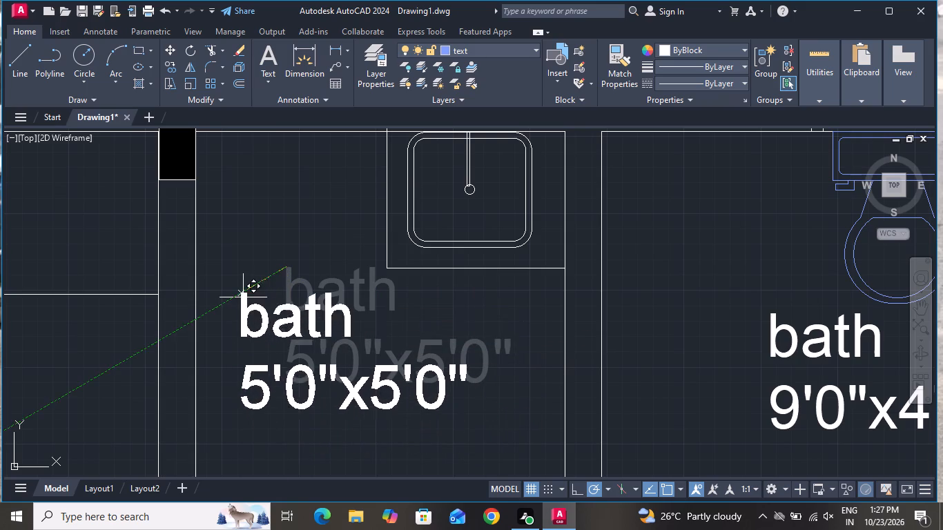
pyautogui.click(224, 317)
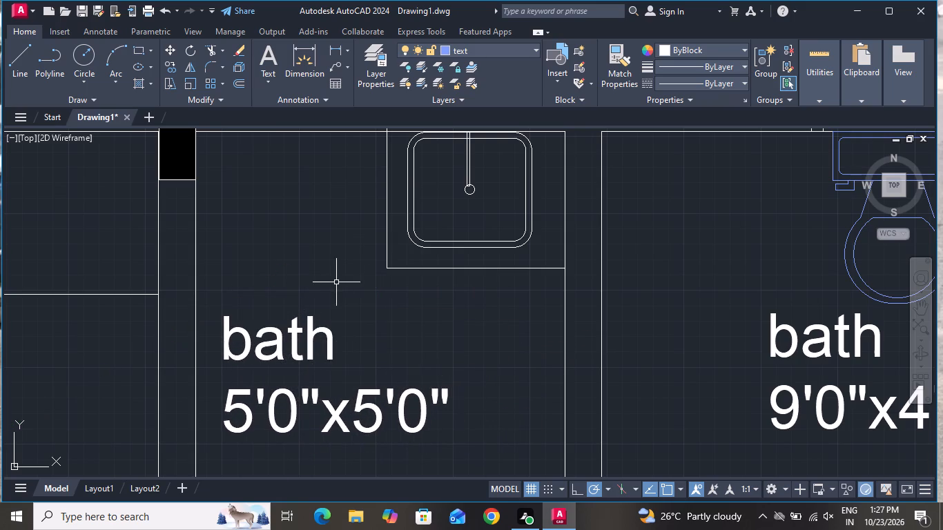
# Trim the end of the vertical counter line that projects into the north wall of the 5'0"x5'0" bath.
pyautogui.scroll(-2, 336, 282)
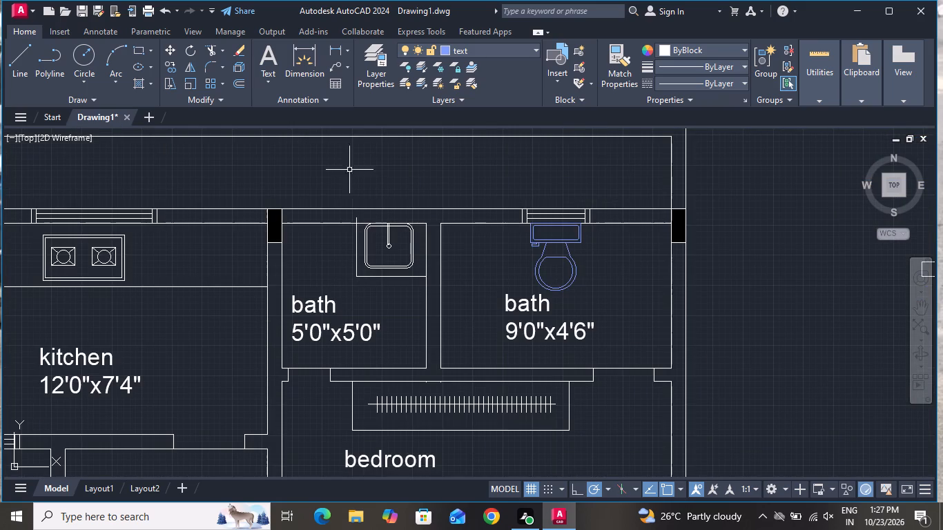
pyautogui.click(207, 38)
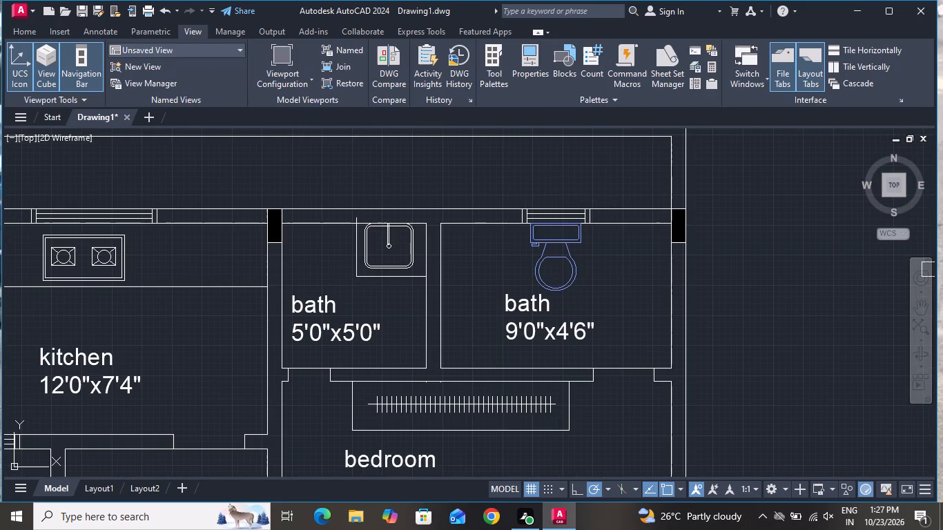
pyautogui.click(33, 24)
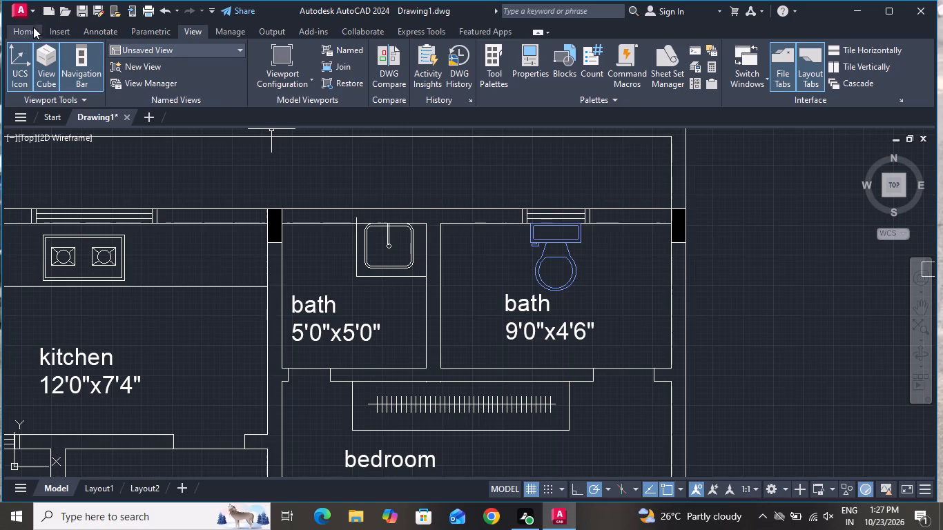
pyautogui.click(32, 34)
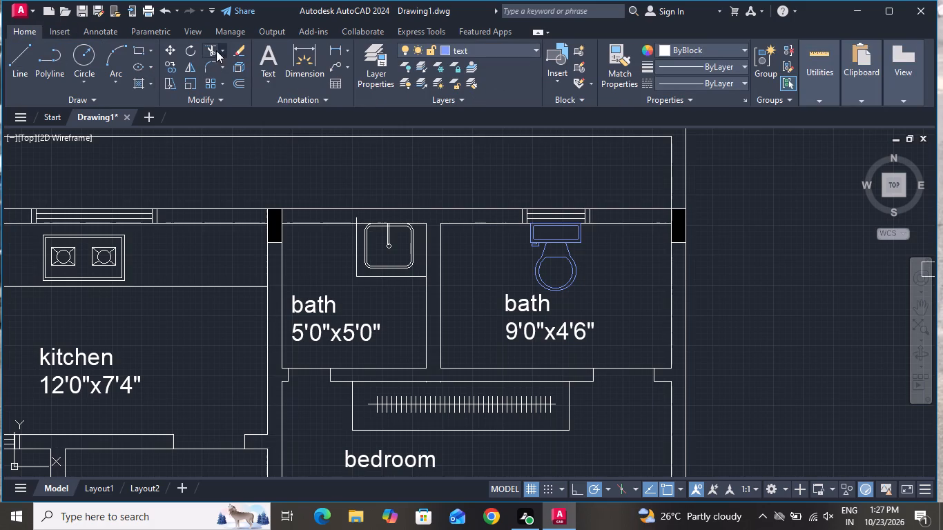
pyautogui.click(207, 49)
pyautogui.scroll(3, 349, 218)
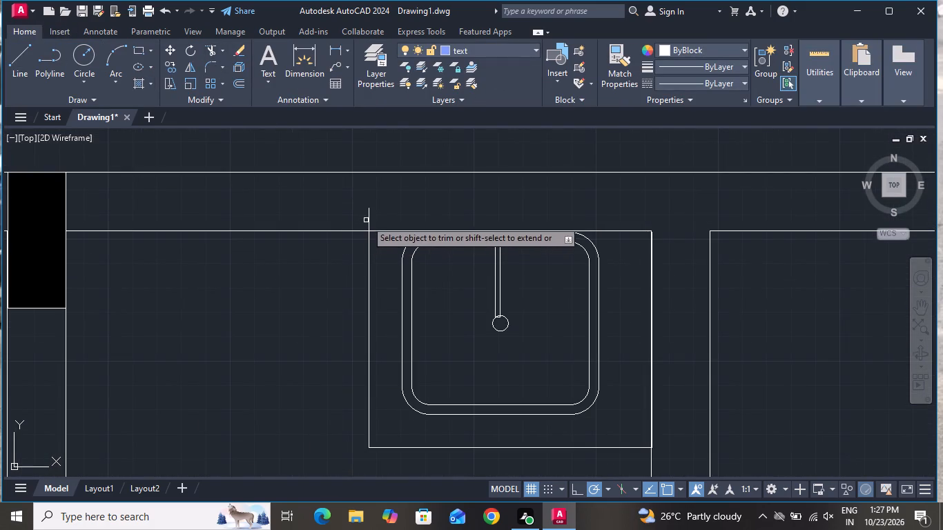
pyautogui.click(368, 212)
pyautogui.rightClick(368, 212)
pyautogui.click(389, 230)
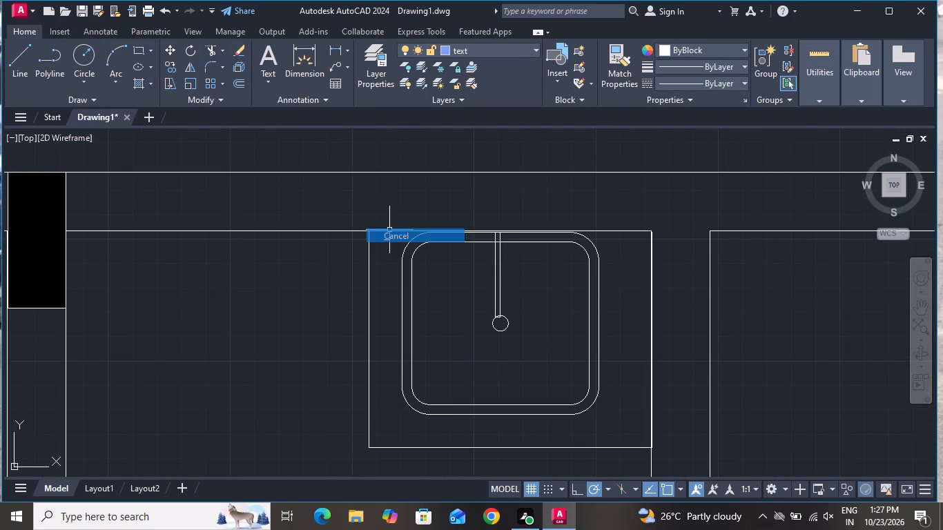
# Draw a vertical line east of the kitchen stove, from the counter's front edge up to the north wall.
pyautogui.scroll(-3, 389, 230)
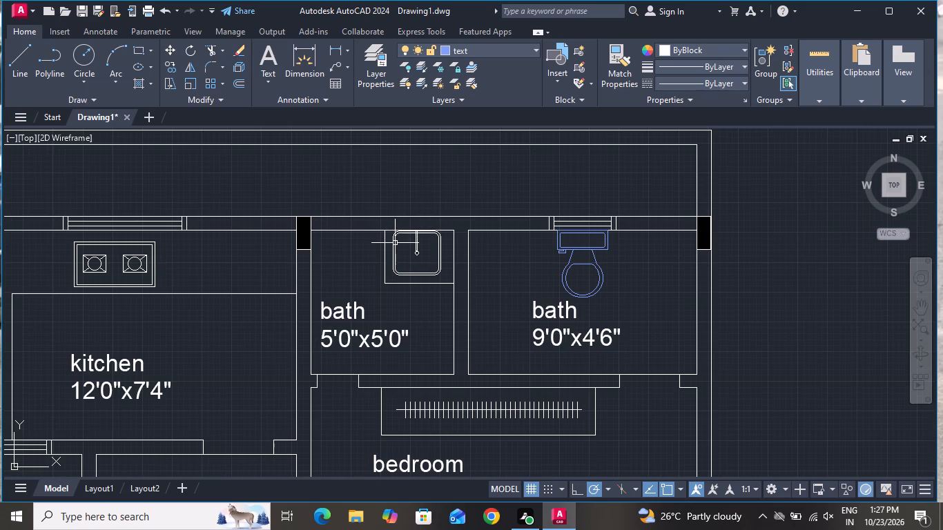
pyautogui.scroll(-1, 395, 246)
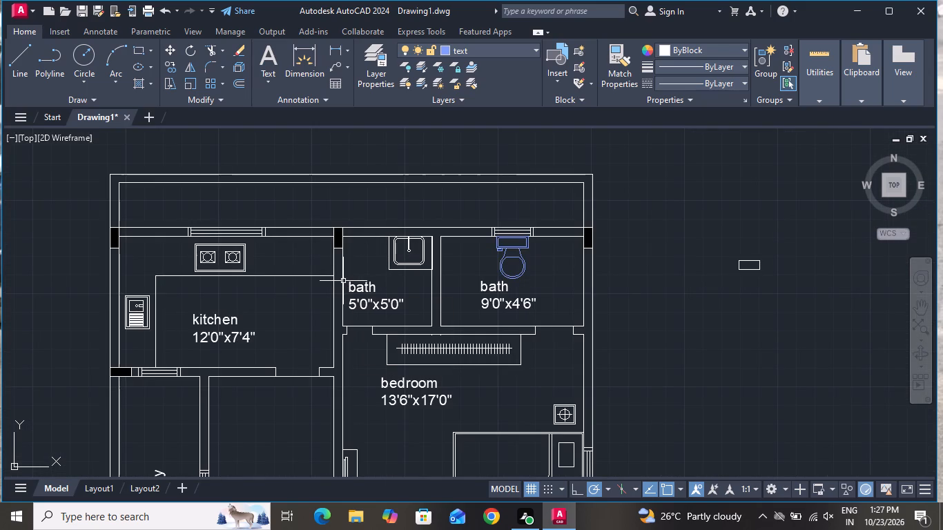
pyautogui.click(16, 59)
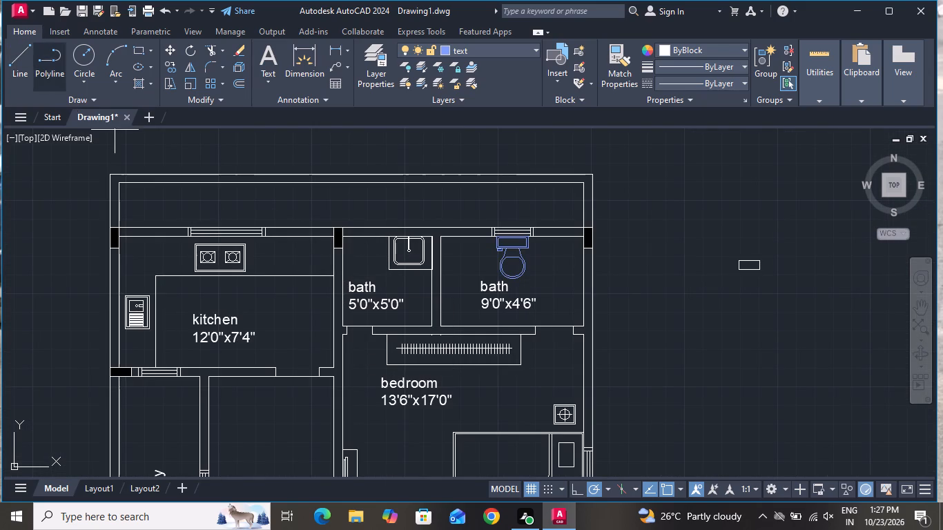
pyautogui.scroll(2, 311, 270)
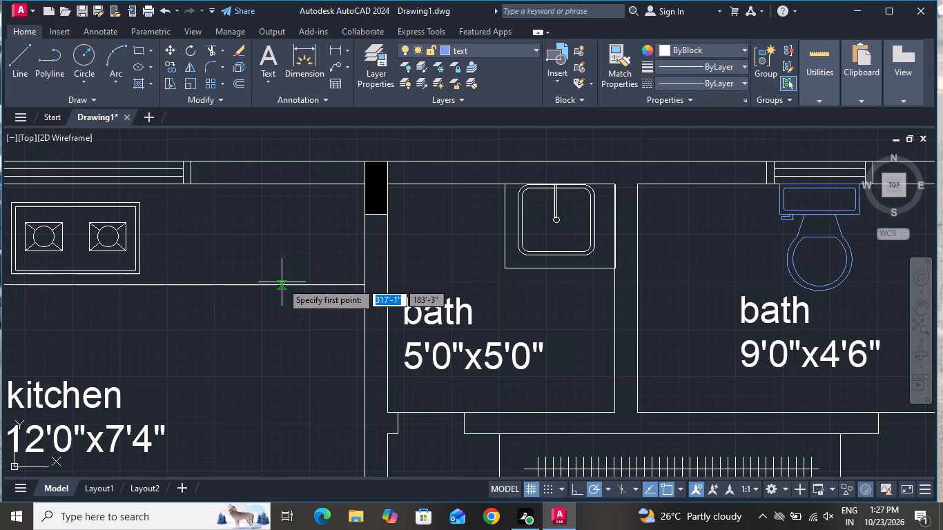
pyautogui.click(226, 285)
pyautogui.click(227, 186)
pyautogui.rightClick(227, 186)
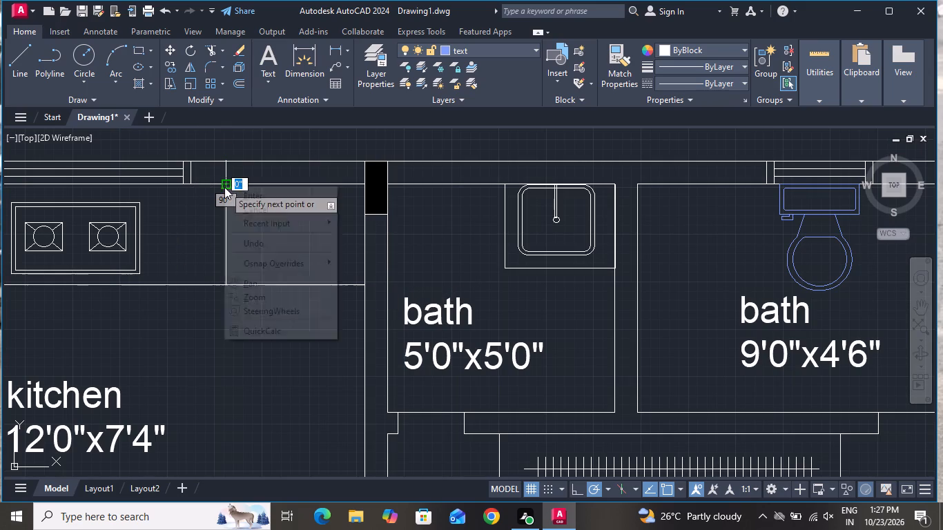
pyautogui.click(245, 208)
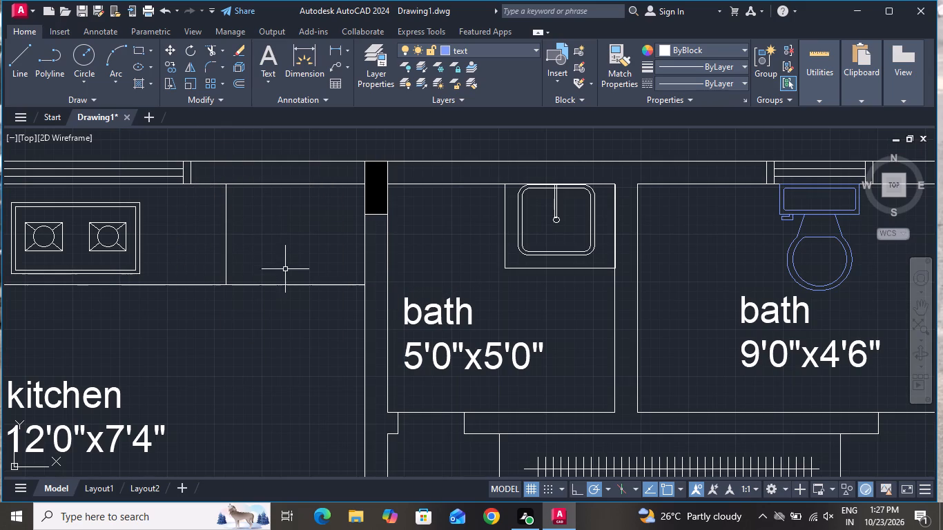
# Trim the kitchen counter's front edge between the vertical line east of the stove and the kitchen's east wall.
pyautogui.click(287, 288)
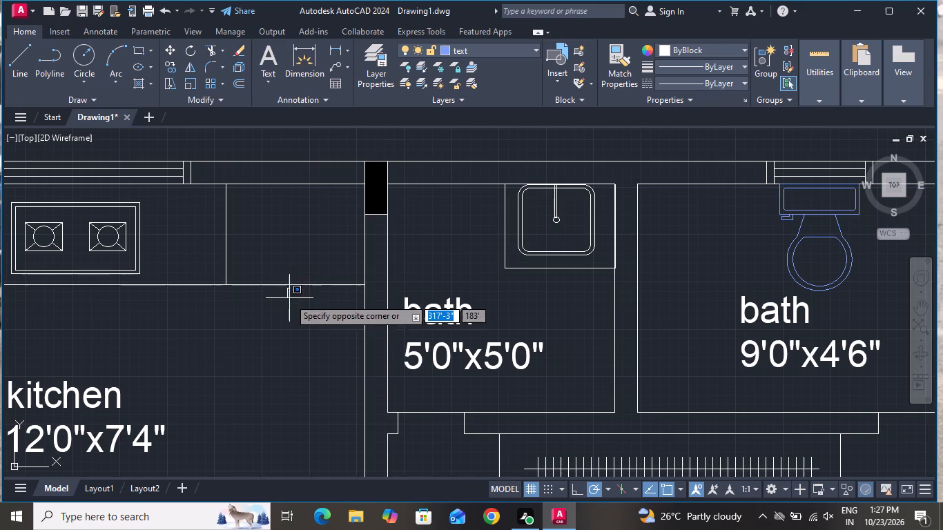
pyautogui.click(289, 298)
pyautogui.click(214, 48)
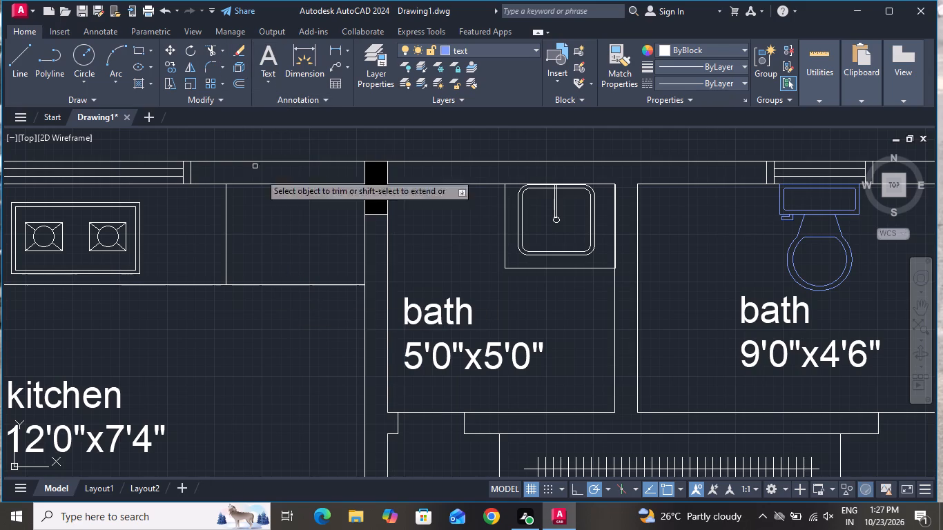
pyautogui.click(311, 223)
pyautogui.click(315, 314)
pyautogui.rightClick(313, 291)
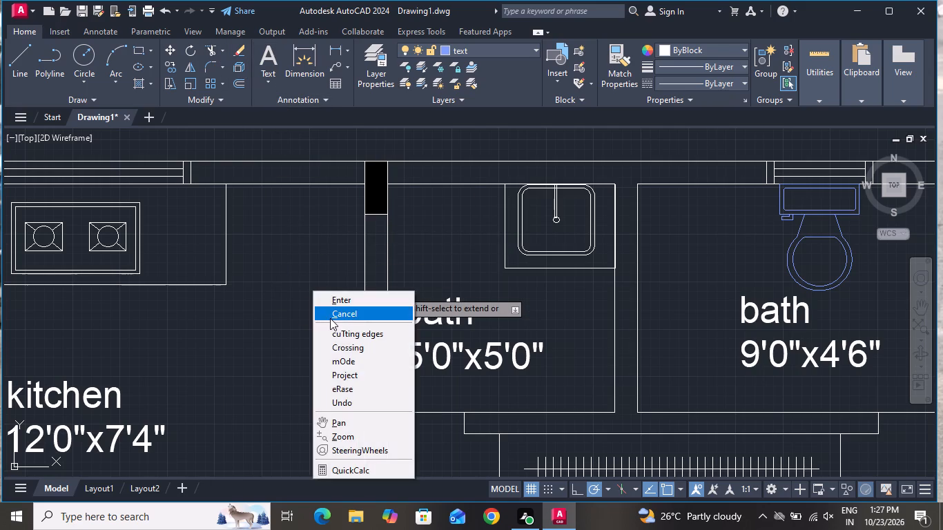
# Draw a rectangle about 3'-1" by 1'-10" in the kitchen's northeast corner, between the vertical counter line and the east wall.
pyautogui.click(331, 317)
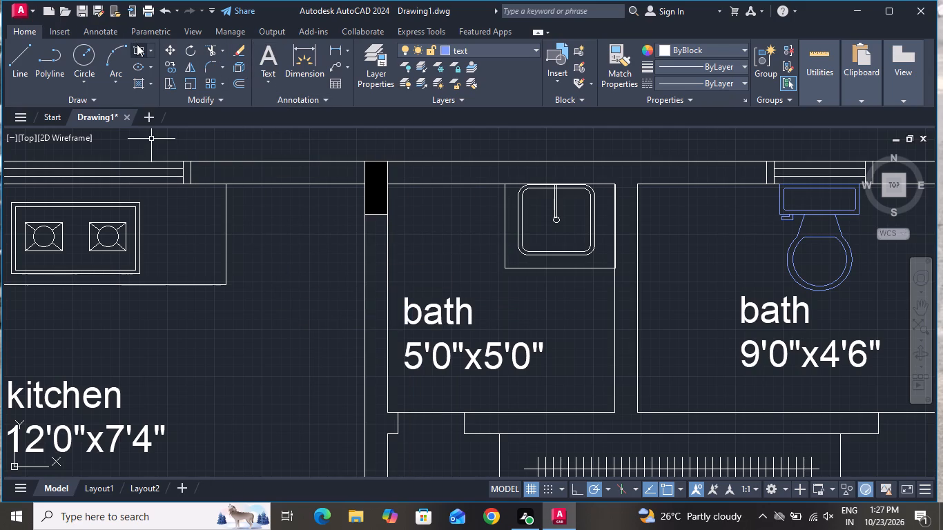
pyautogui.click(137, 44)
pyautogui.scroll(-1, 224, 235)
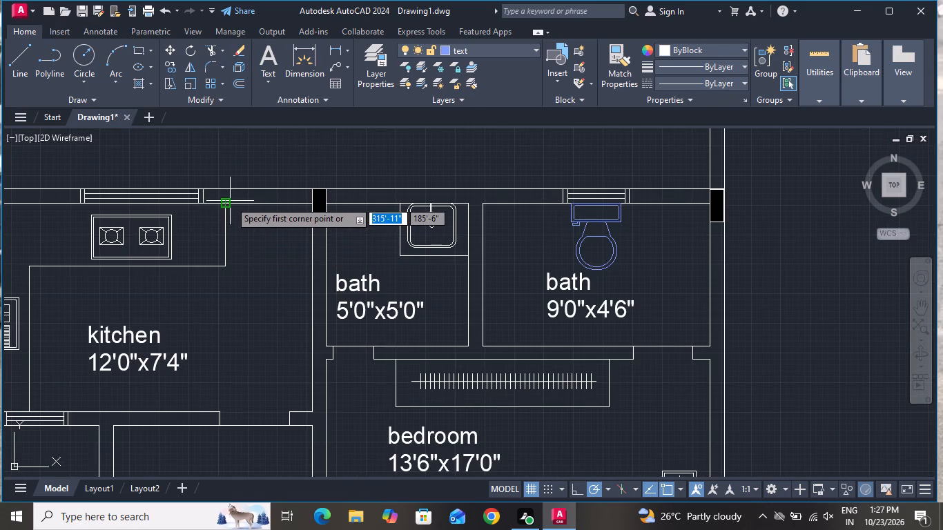
pyautogui.click(229, 204)
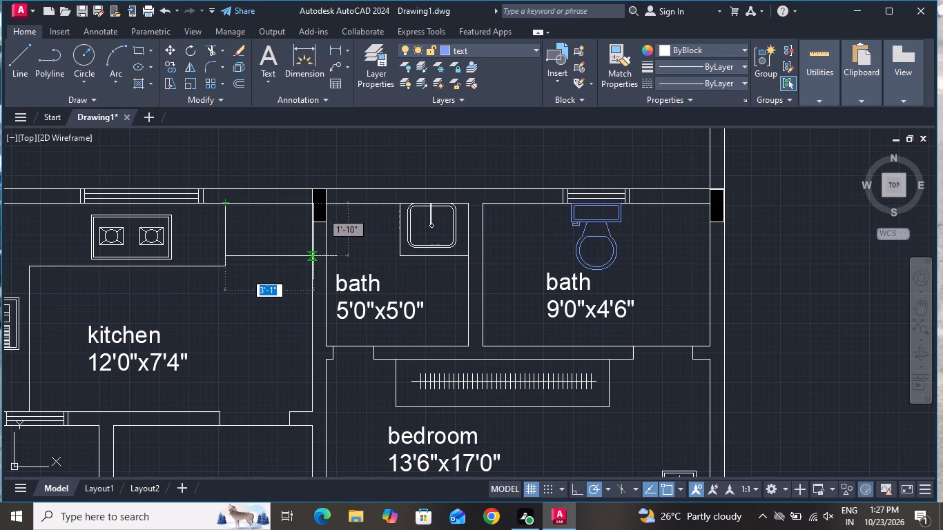
pyautogui.click(313, 256)
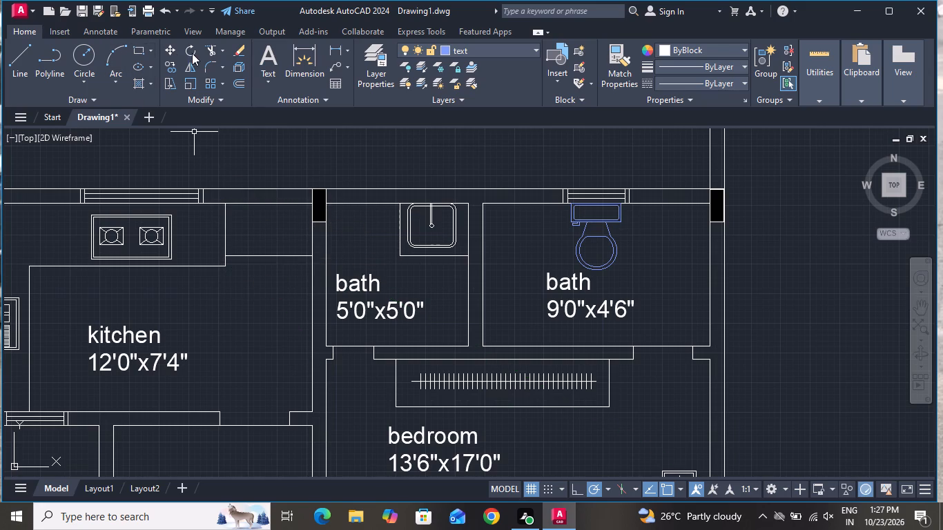
# Draw a thin handle-like rectangle about 8" wide against the south edge of the rectangle in the kitchen's northeast corner, near its west end.
pyautogui.click(133, 51)
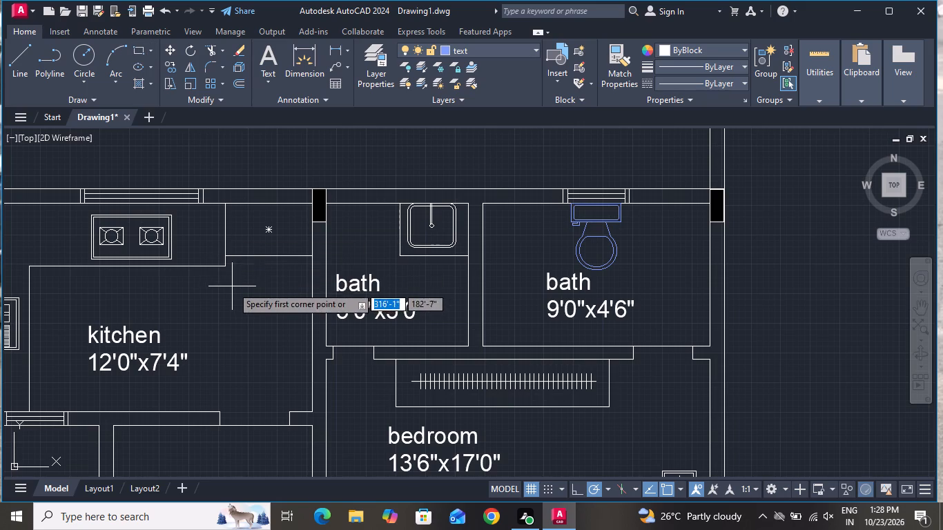
pyautogui.scroll(2, 233, 279)
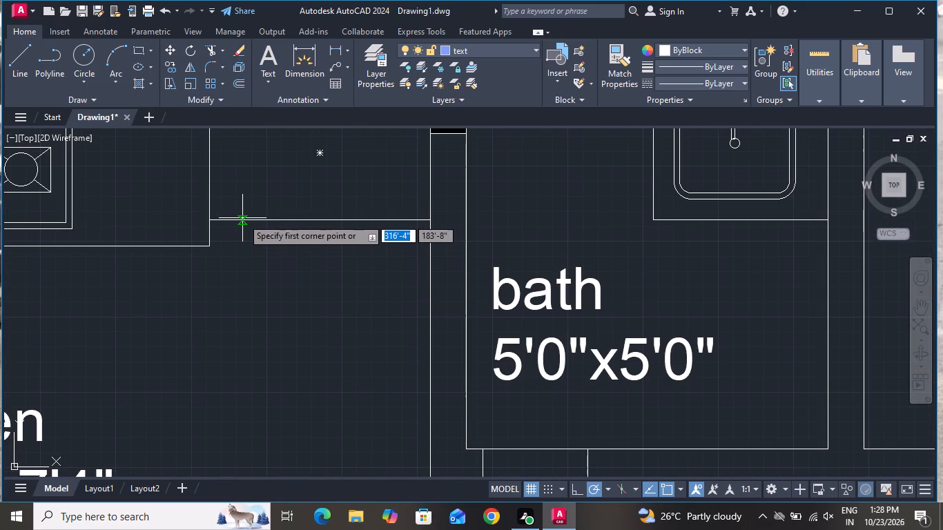
pyautogui.click(237, 220)
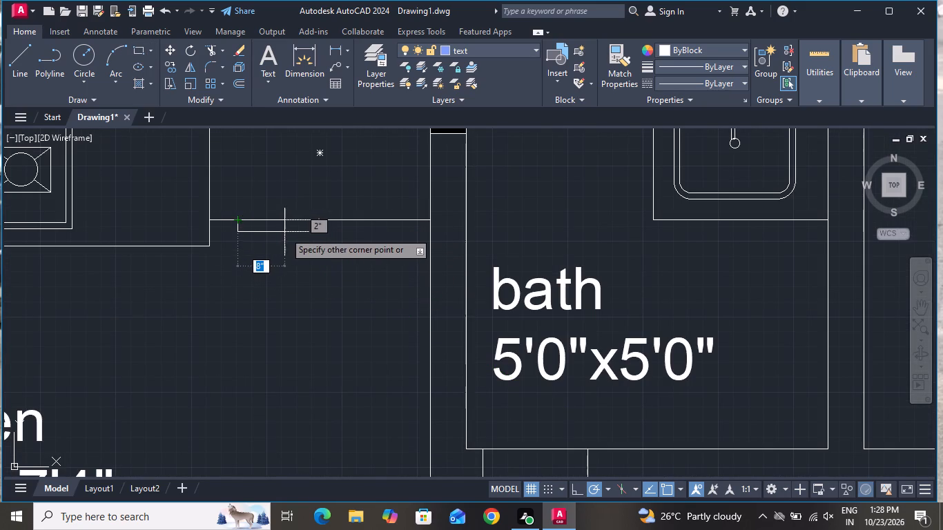
pyautogui.click(287, 228)
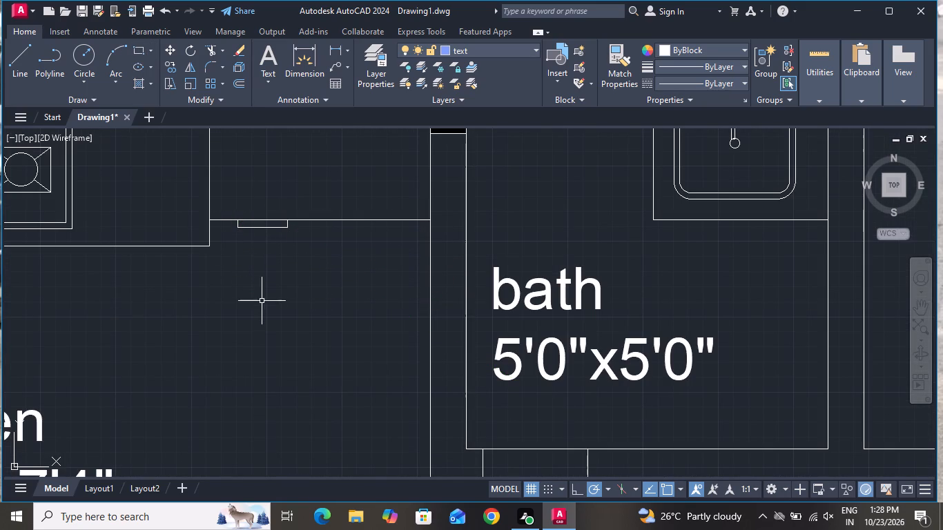
# Offset the large rectangle in the kitchen's northeast corner inward by 1".
pyautogui.scroll(-2, 264, 303)
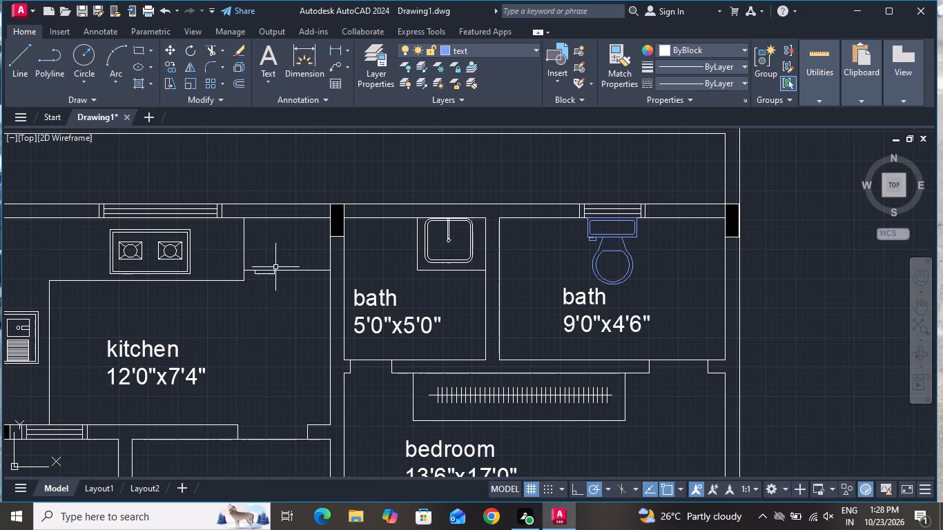
pyautogui.press('o')
pyautogui.press('space')
pyautogui.press('1')
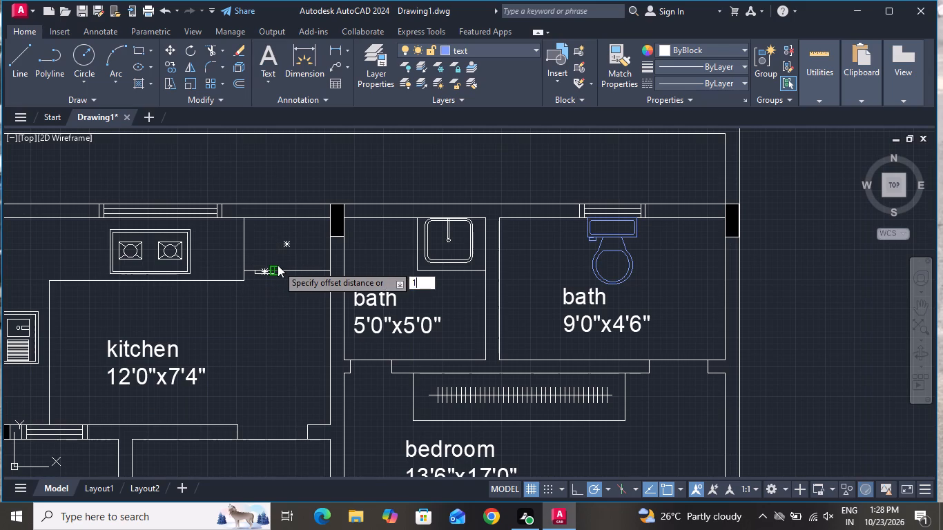
pyautogui.hotkey('shift', '"')
pyautogui.press('Return')
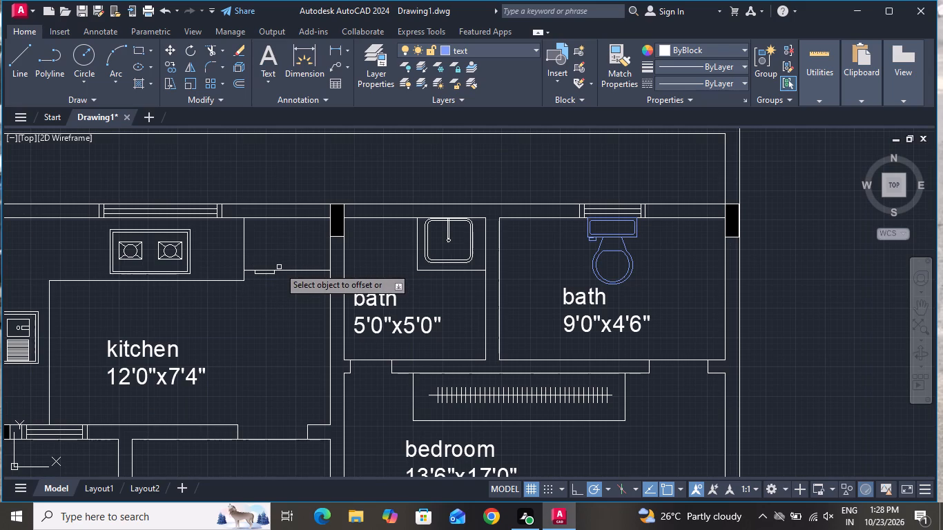
pyautogui.scroll(1, 287, 273)
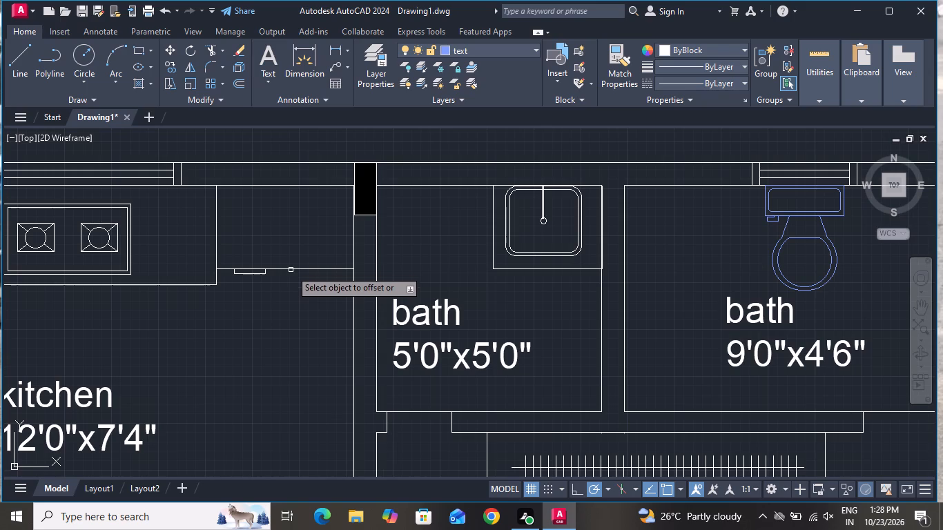
pyautogui.click(291, 270)
pyautogui.click(292, 256)
pyautogui.rightClick(288, 321)
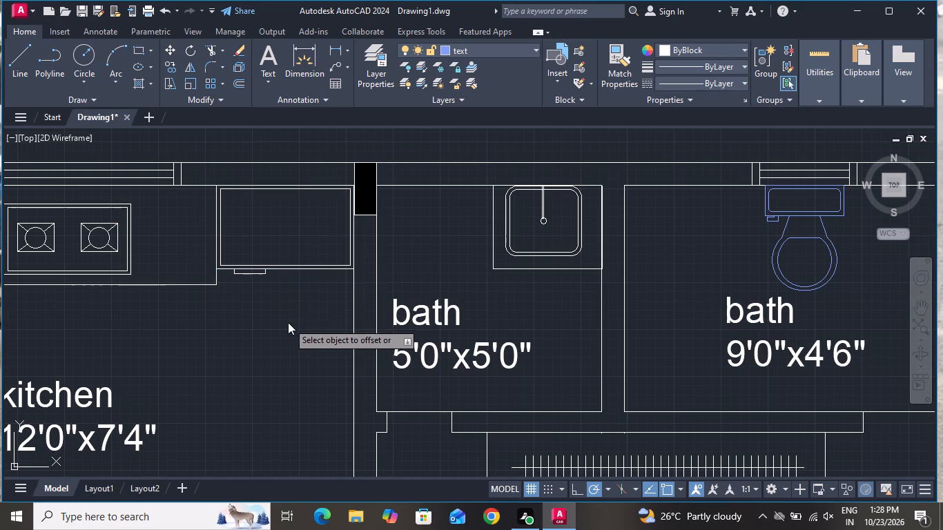
pyautogui.click(302, 338)
# Examine the whole furnished floor plan, including the southern bedrooms, baths and balcony, beside the parking plan.
pyautogui.scroll(-1, 242, 141)
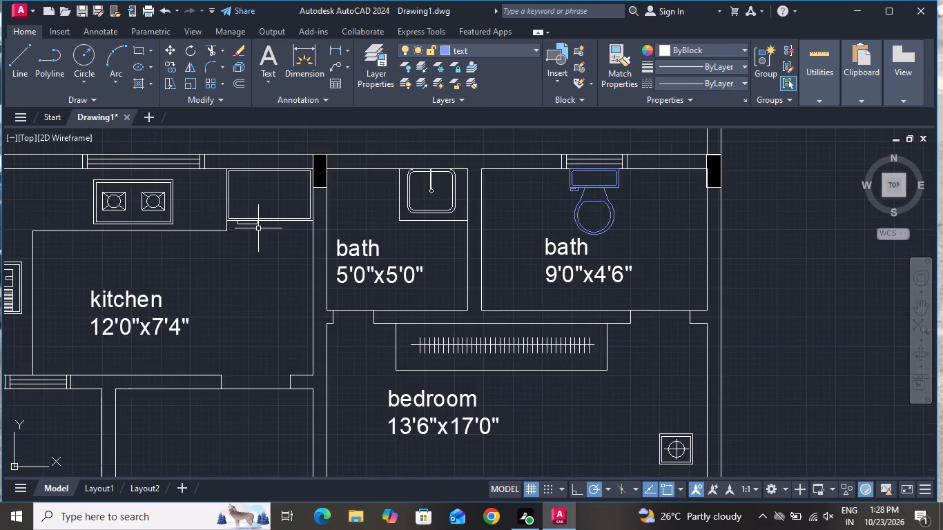
pyautogui.scroll(-3, 260, 238)
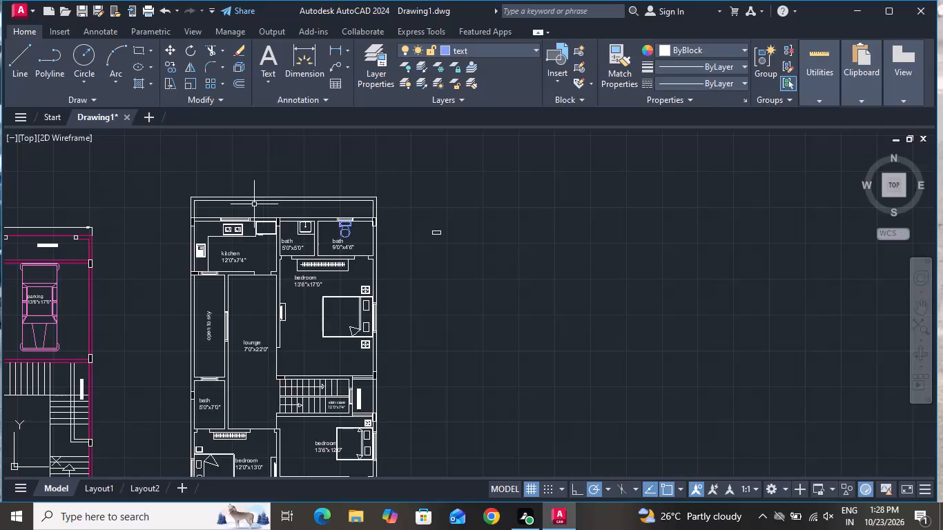
pyautogui.scroll(-1, 224, 207)
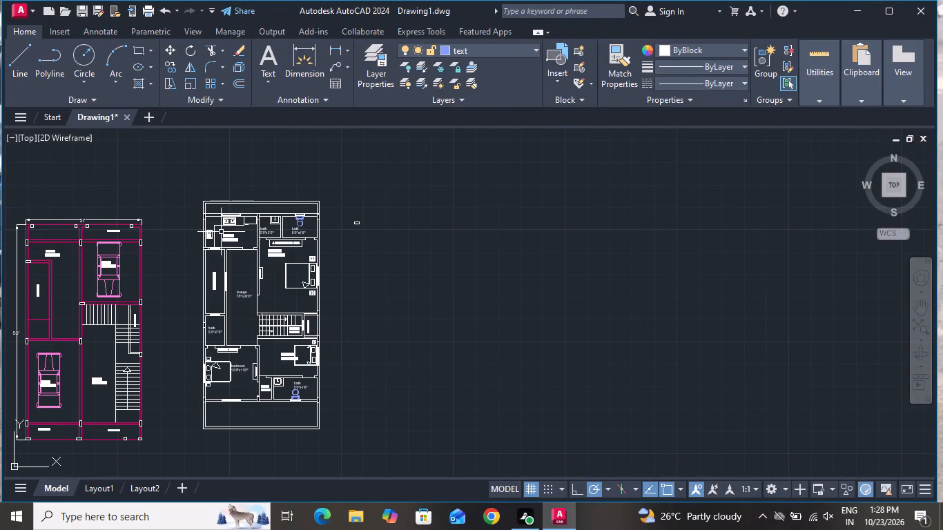
pyautogui.scroll(2, 207, 395)
pyautogui.scroll(-1, 214, 391)
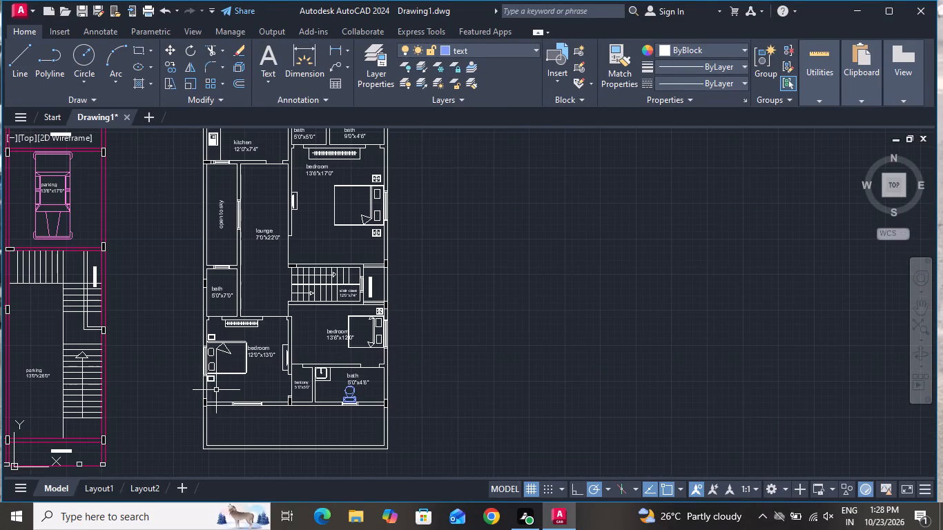
pyautogui.scroll(1, 262, 449)
pyautogui.scroll(-2, 262, 449)
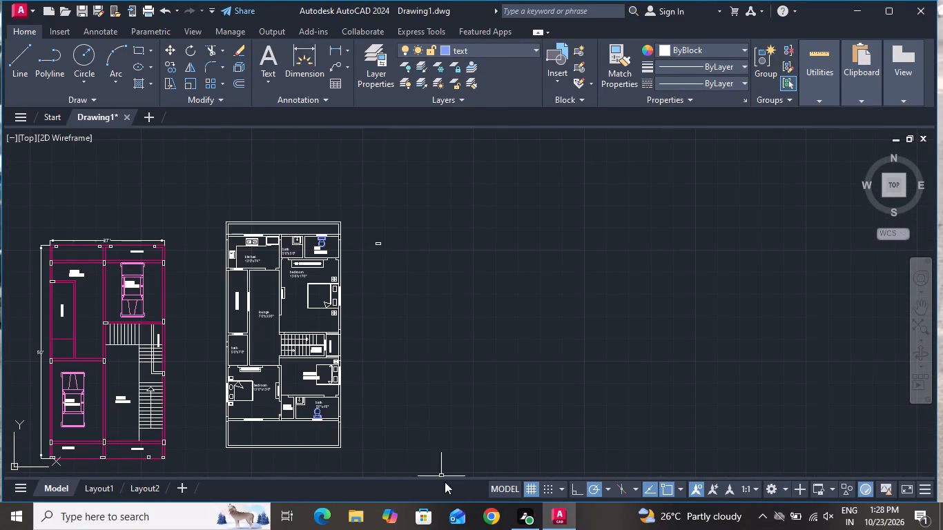
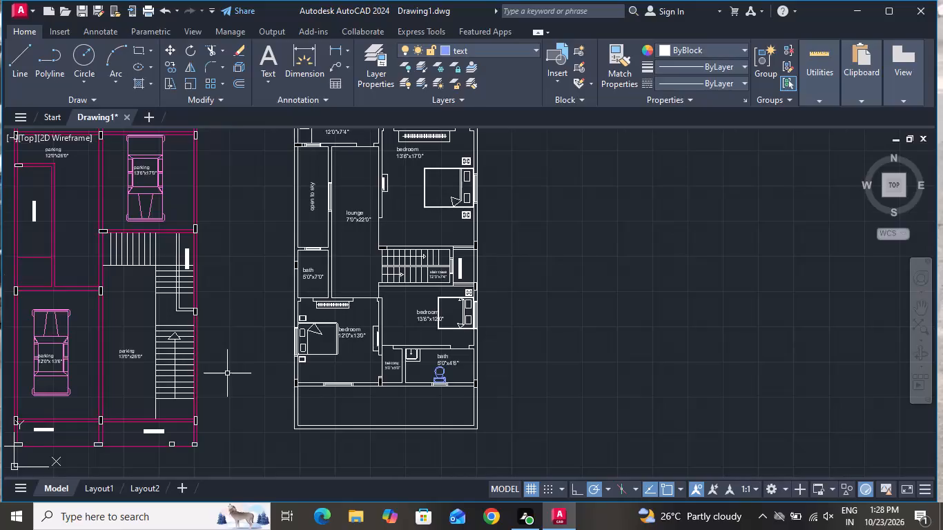
# Add the multiline text "open to sky" in the empty strip south of the balcony and southern bath.
pyautogui.scroll(-1, 226, 374)
pyautogui.scroll(4, 184, 415)
pyautogui.scroll(-3, 184, 415)
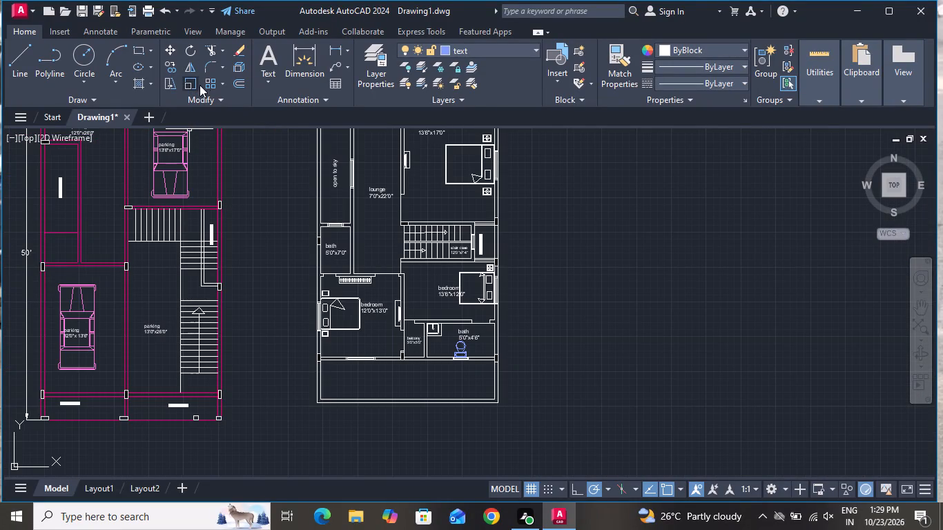
pyautogui.click(277, 62)
pyautogui.scroll(2, 382, 389)
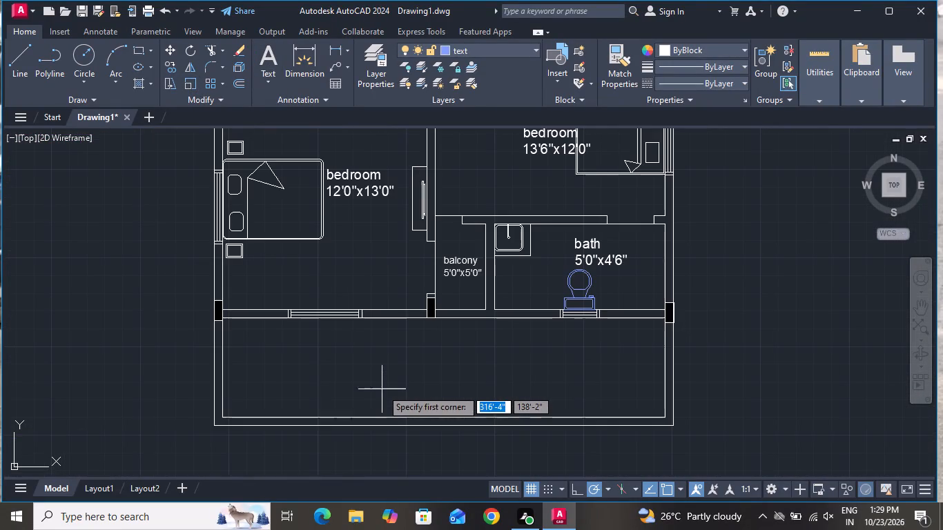
pyautogui.click(385, 385)
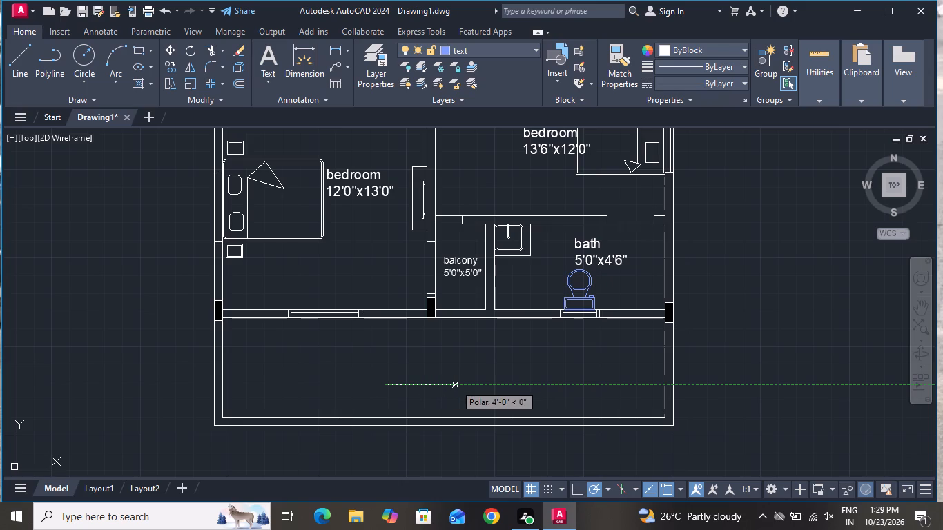
pyautogui.click(457, 384)
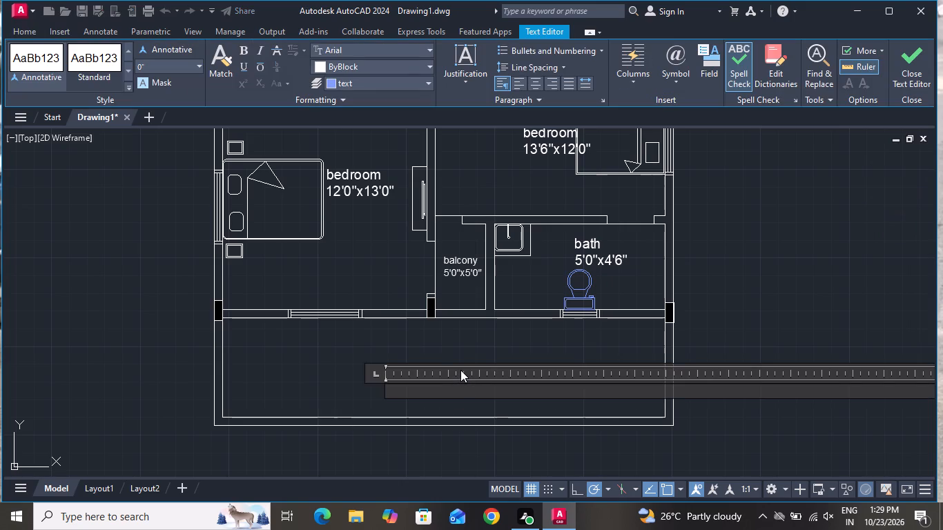
pyautogui.press('o')
pyautogui.write('pe')
pyautogui.write('n')
pyautogui.press('space')
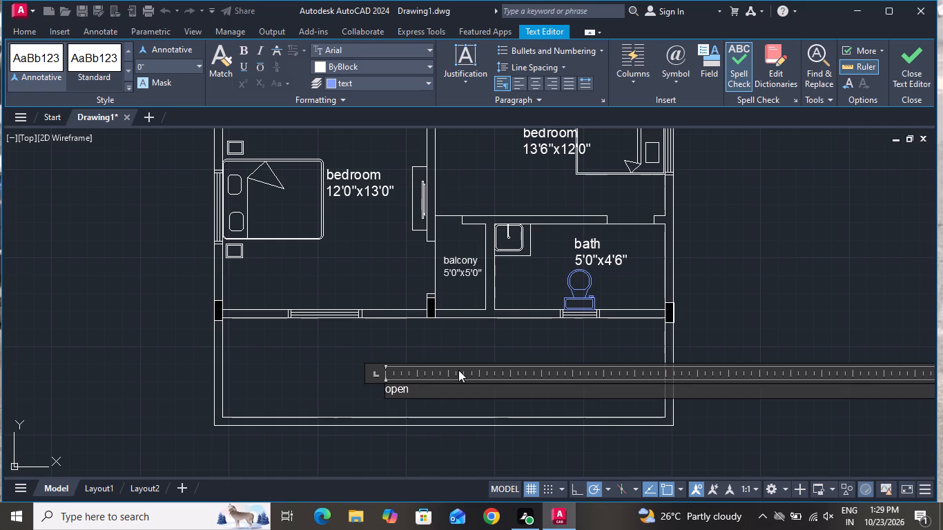
pyautogui.write('to')
pyautogui.press('space')
pyautogui.write('sky')
pyautogui.click(454, 347)
# Set the text height of the new "open to sky" label in the southern strip to 9".
pyautogui.click(435, 368)
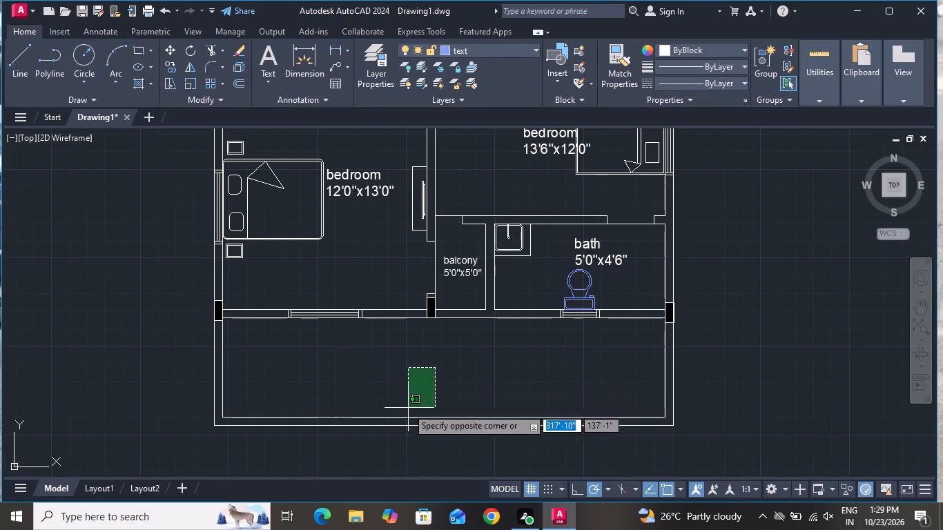
pyautogui.click(393, 410)
pyautogui.click(478, 375)
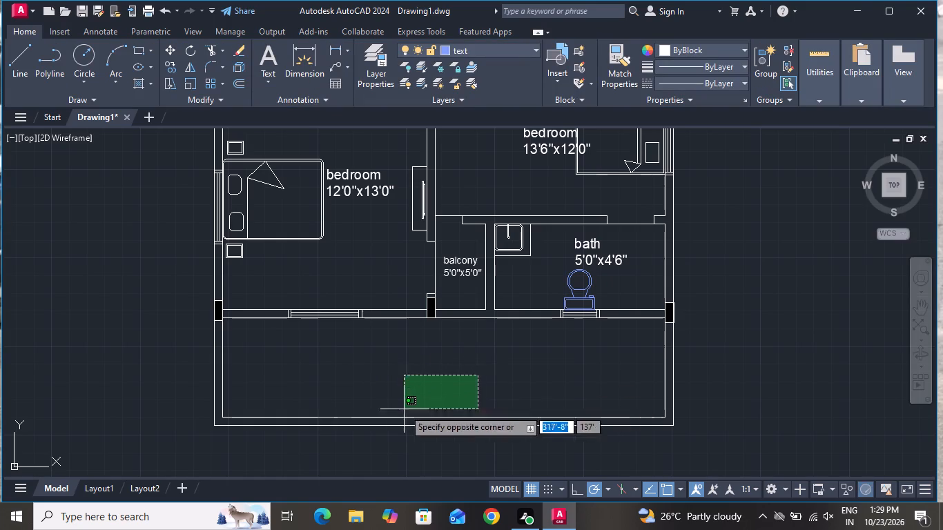
pyautogui.click(385, 409)
pyautogui.rightClick(385, 409)
pyautogui.click(407, 382)
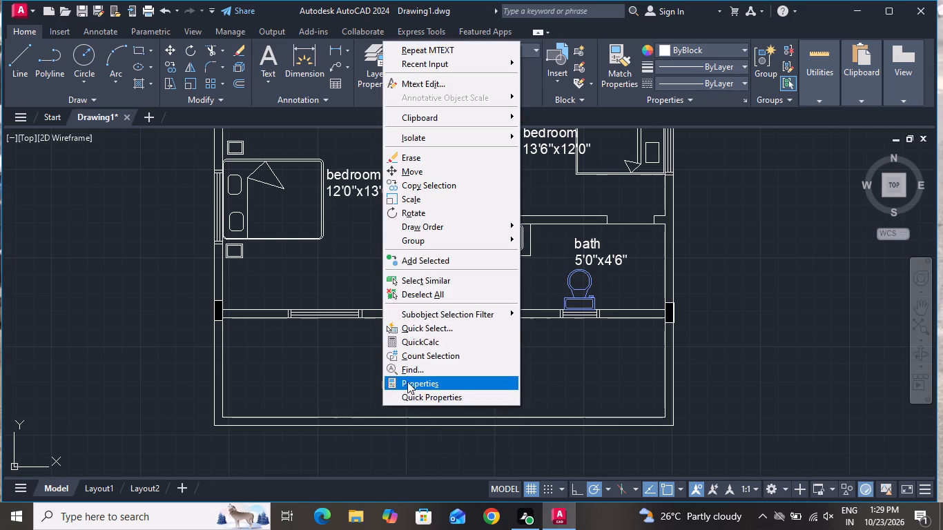
pyautogui.scroll(-2, 114, 314)
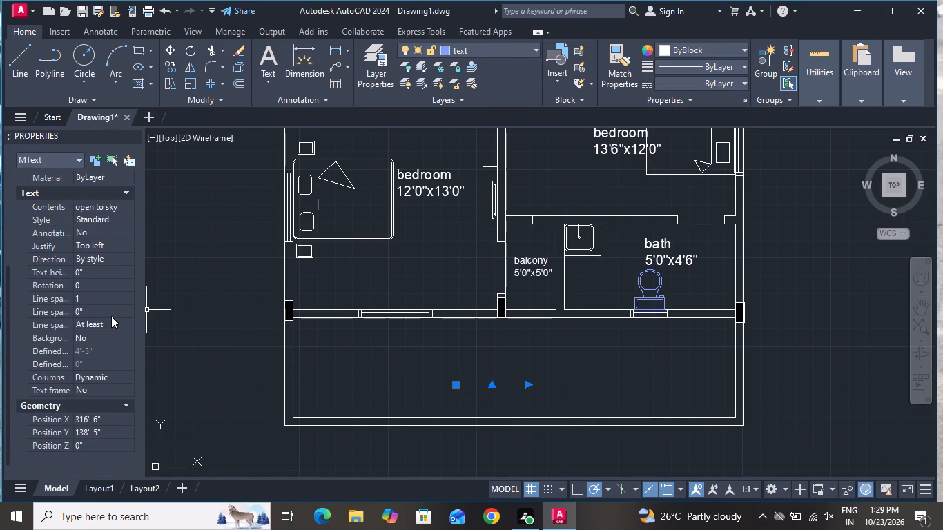
pyautogui.click(99, 274)
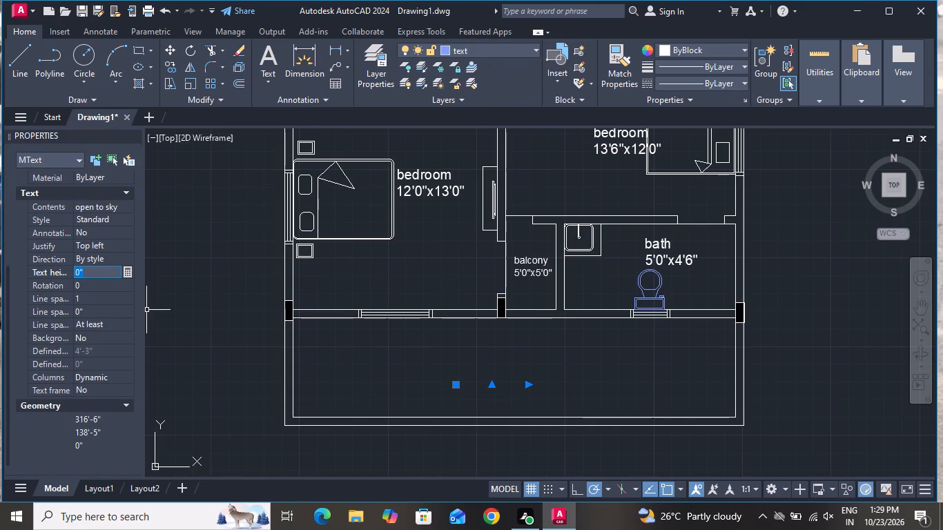
pyautogui.press('BackSpace')
pyautogui.press('9')
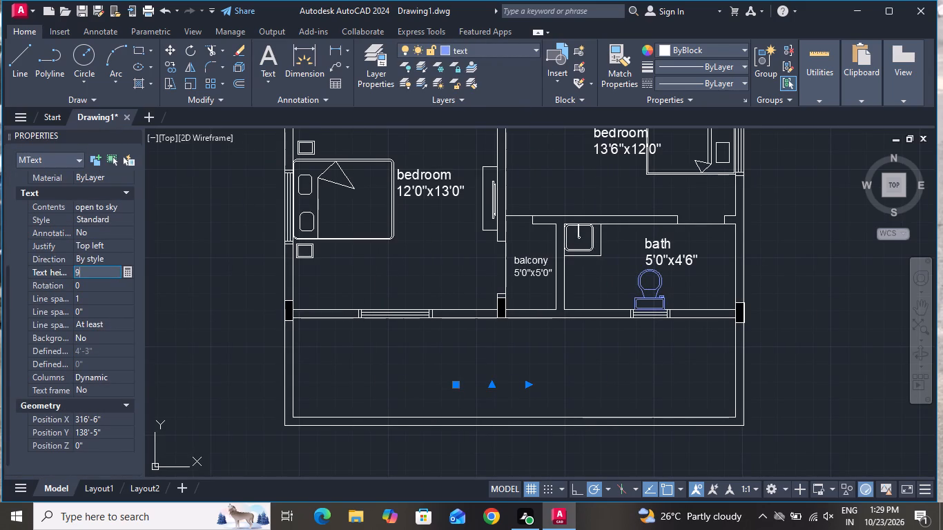
pyautogui.hotkey('shift', '"')
pyautogui.click(134, 136)
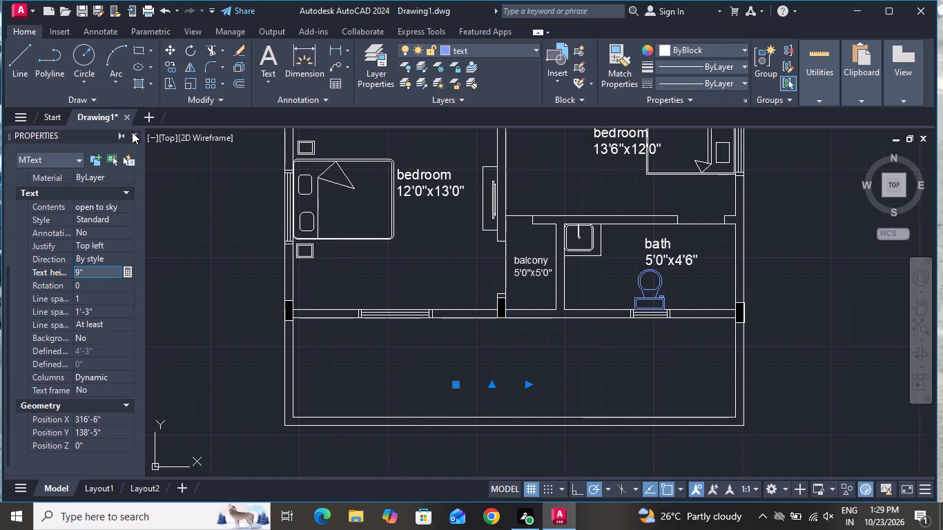
pyautogui.click(131, 136)
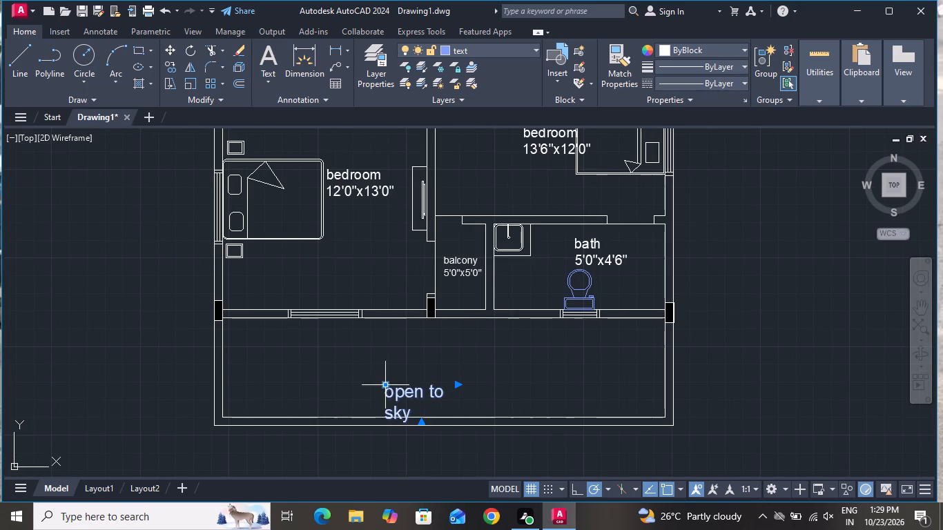
# Widen the southern "open to sky" text frame so the label fits on one line.
pyautogui.doubleClick(443, 395)
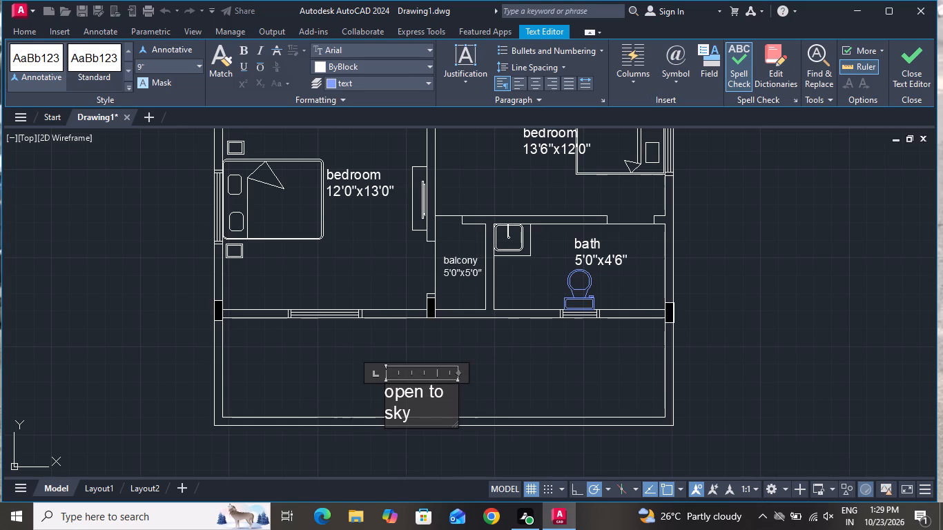
pyautogui.moveTo(457, 400); pyautogui.dragTo(501, 377)
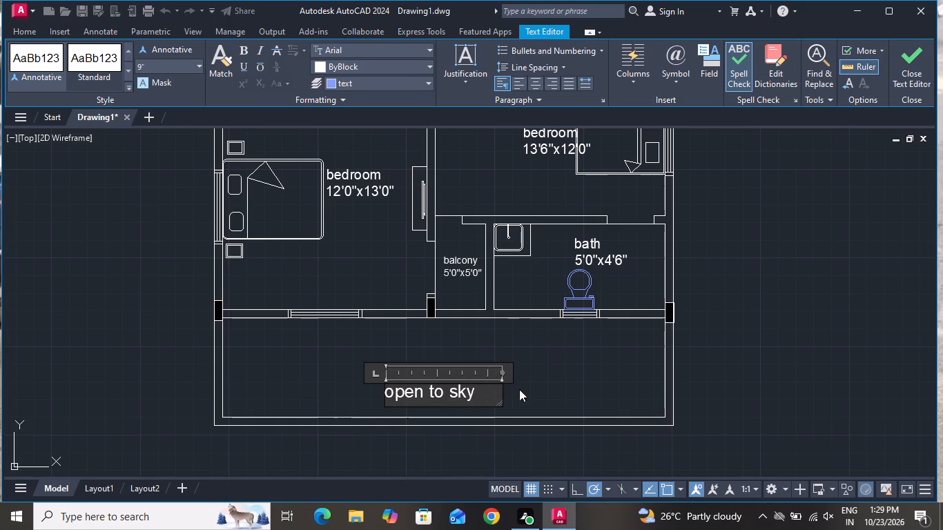
pyautogui.click(525, 386)
# Move the southern "open to sky" label straight north, toward the middle of its strip.
pyautogui.click(450, 396)
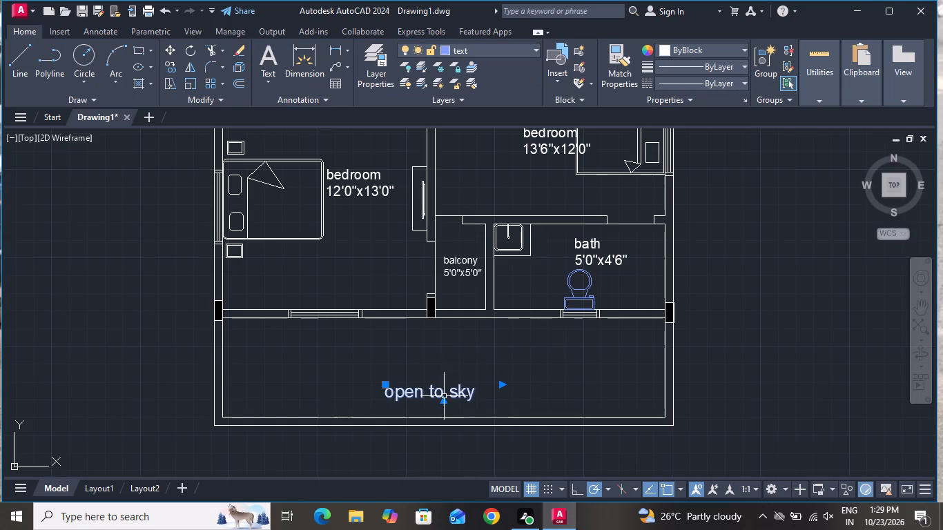
pyautogui.click(171, 50)
pyautogui.click(440, 401)
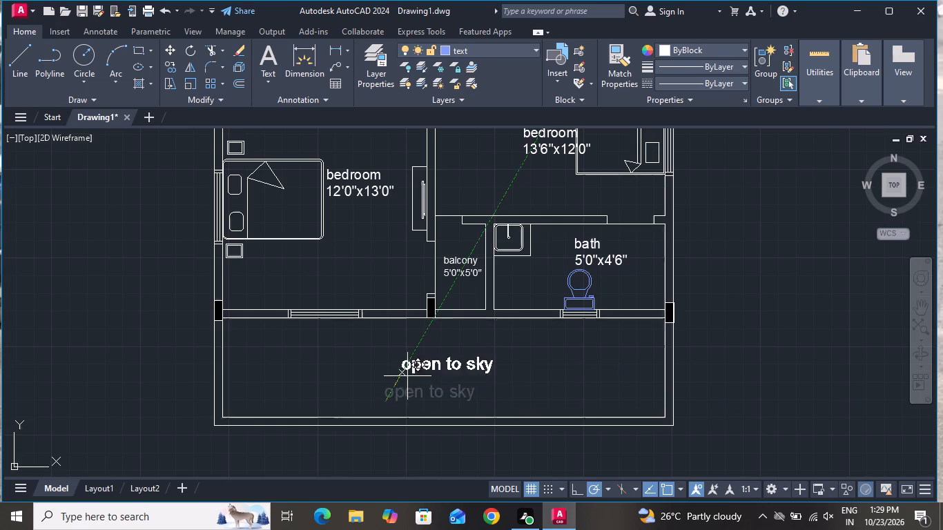
pyautogui.click(387, 367)
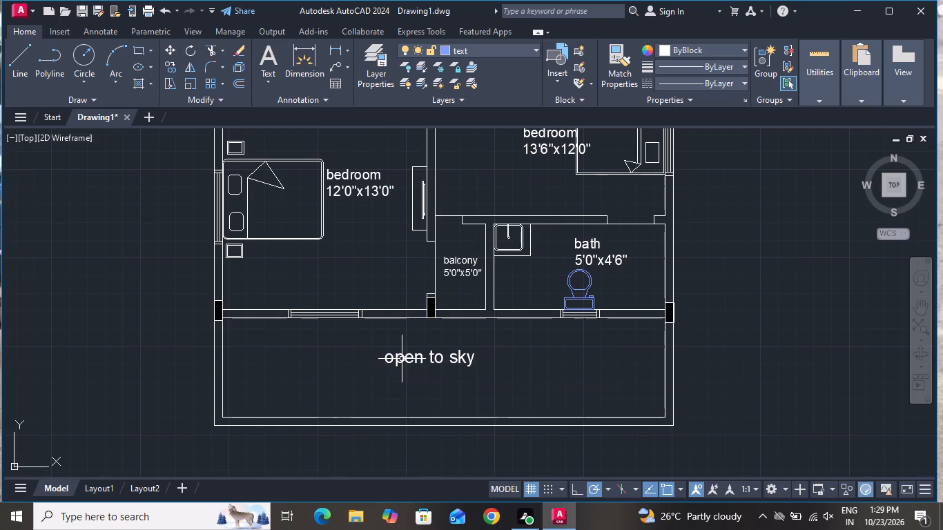
# Copy the "open to sky" label from the southern strip into the narrow strip north of the kitchen and baths.
pyautogui.click(405, 356)
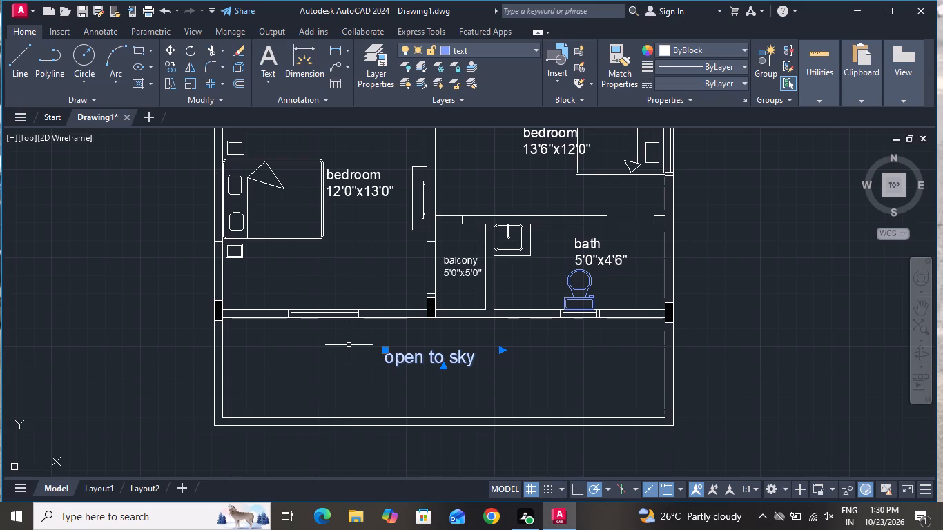
pyautogui.click(169, 67)
pyautogui.click(441, 377)
pyautogui.scroll(-4, 459, 433)
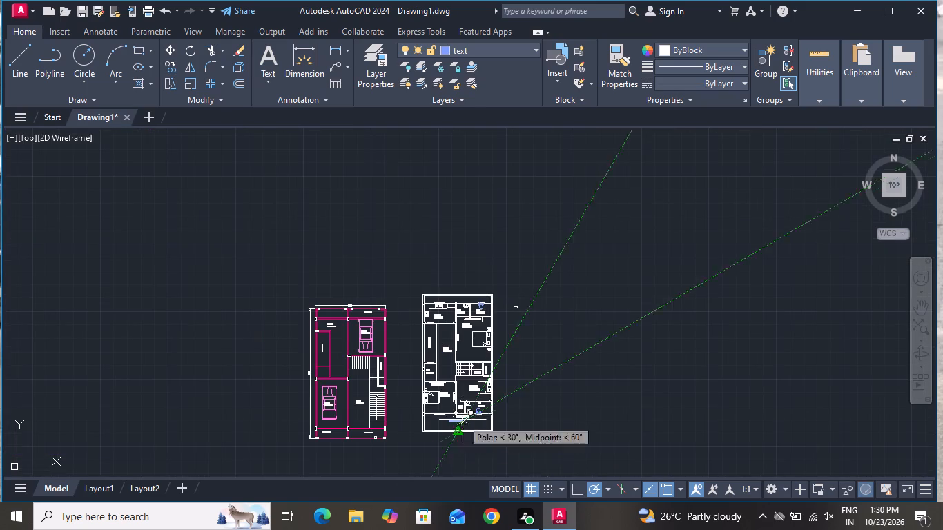
pyautogui.scroll(4, 454, 296)
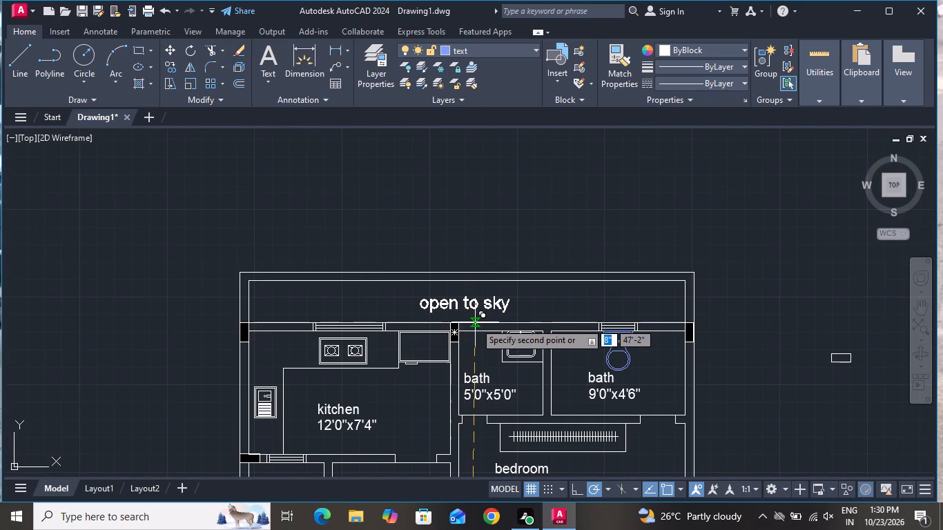
pyautogui.click(475, 322)
pyautogui.rightClick(475, 323)
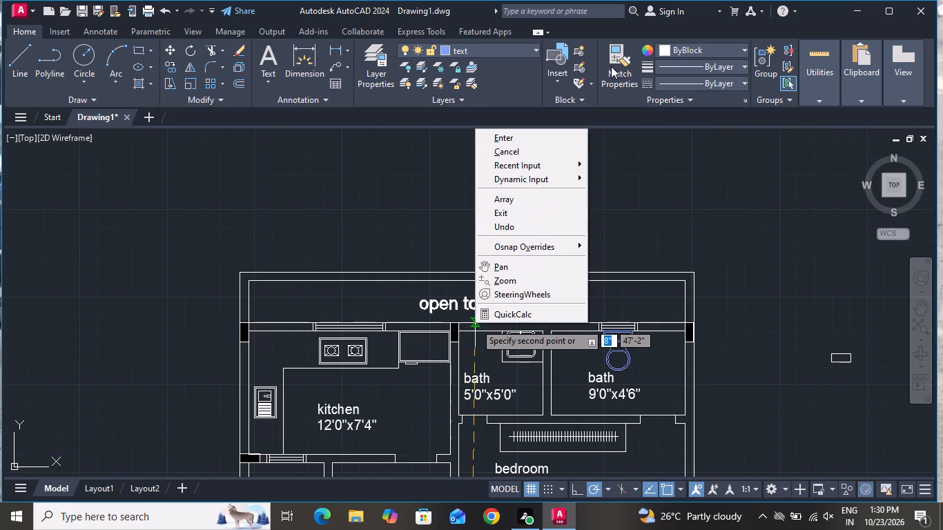
pyautogui.click(572, 146)
# Delete the stray small rectangle outside the plan, east of the northern bath.
pyautogui.scroll(-2, 568, 175)
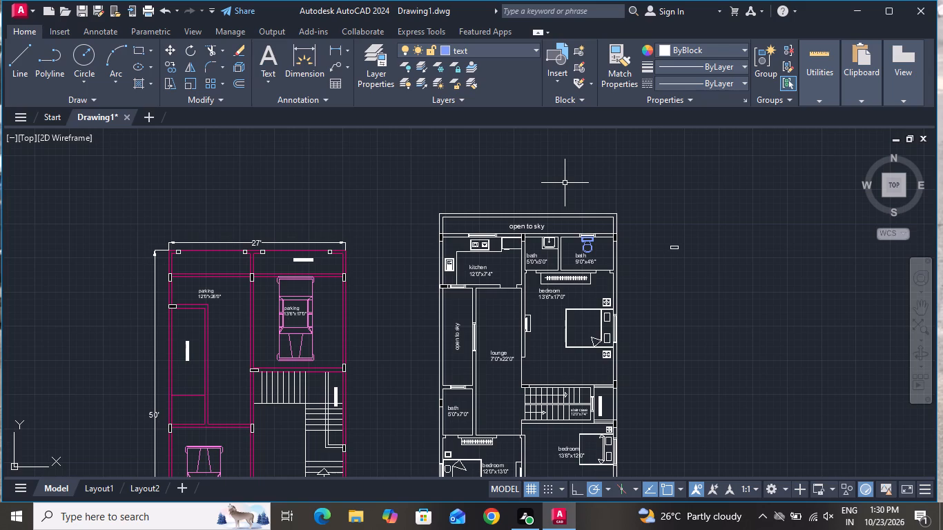
pyautogui.scroll(-1, 574, 214)
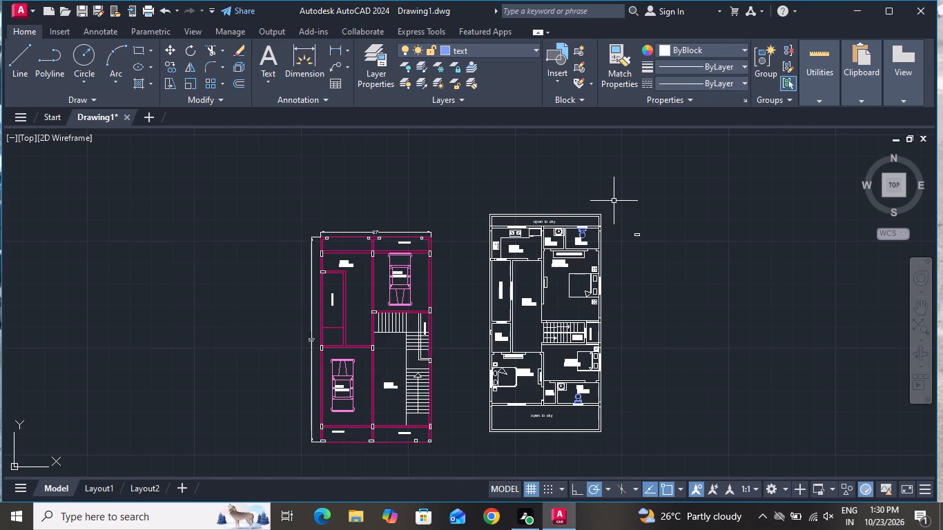
pyautogui.scroll(-1, 610, 215)
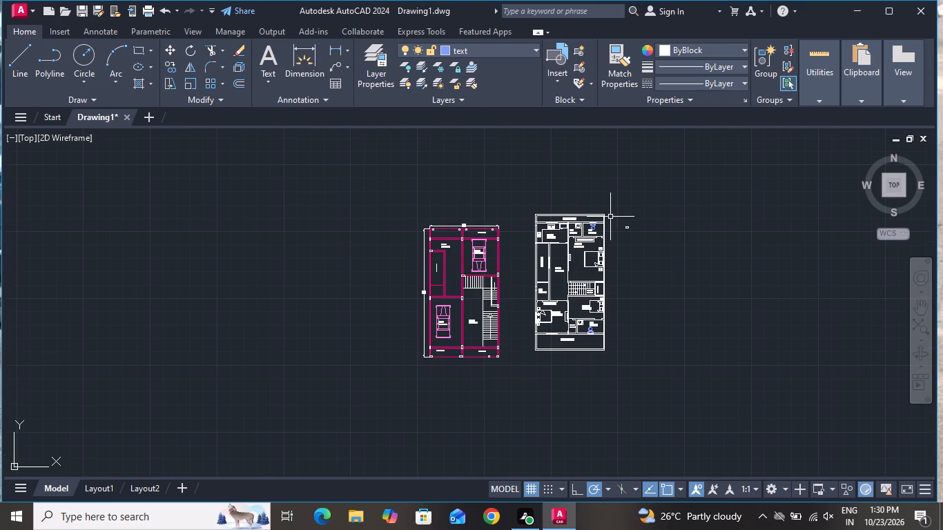
pyautogui.scroll(2, 731, 219)
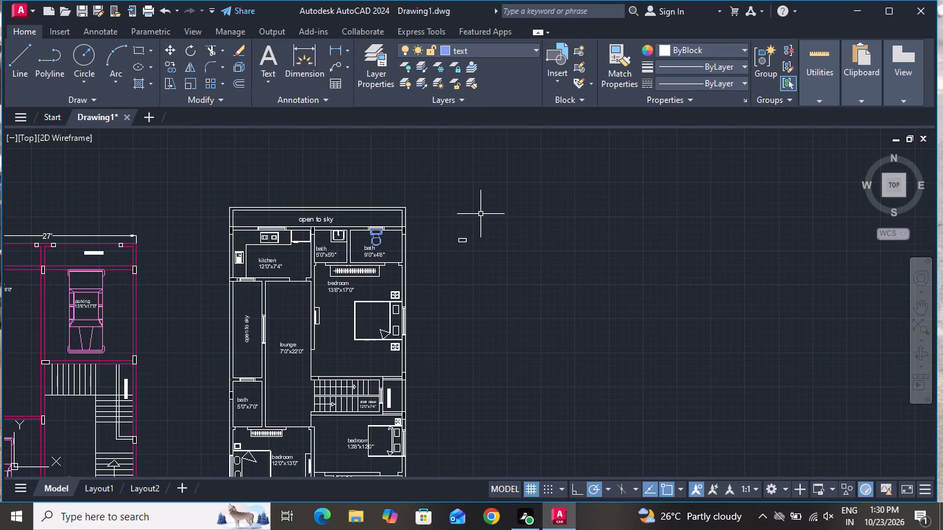
pyautogui.click(480, 215)
pyautogui.click(443, 259)
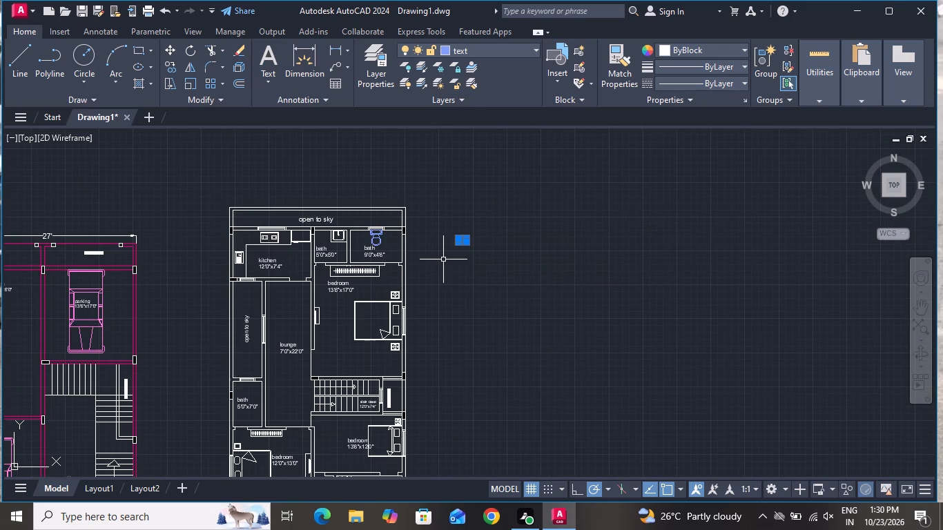
pyautogui.press('Delete')
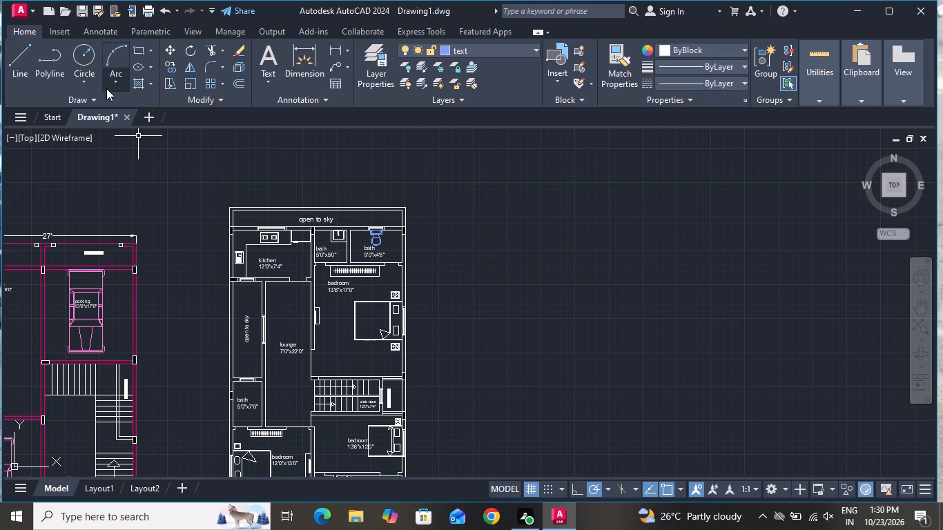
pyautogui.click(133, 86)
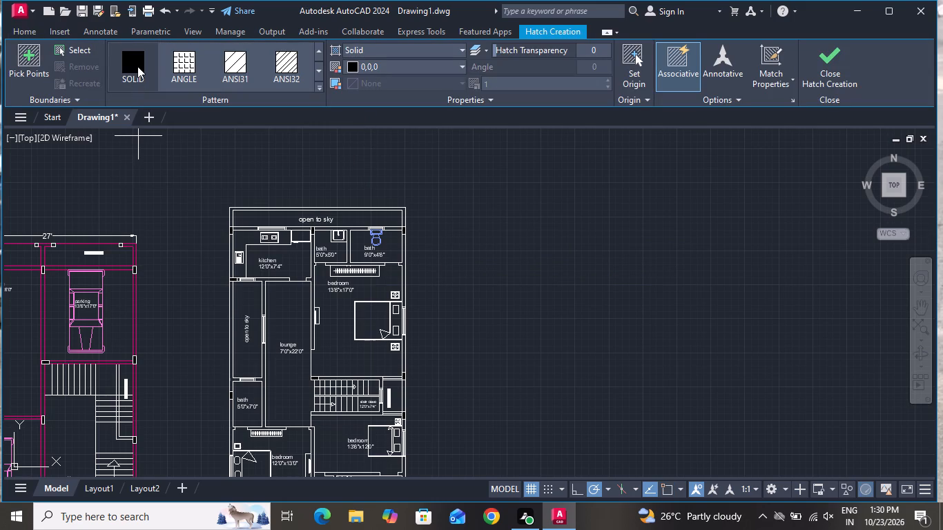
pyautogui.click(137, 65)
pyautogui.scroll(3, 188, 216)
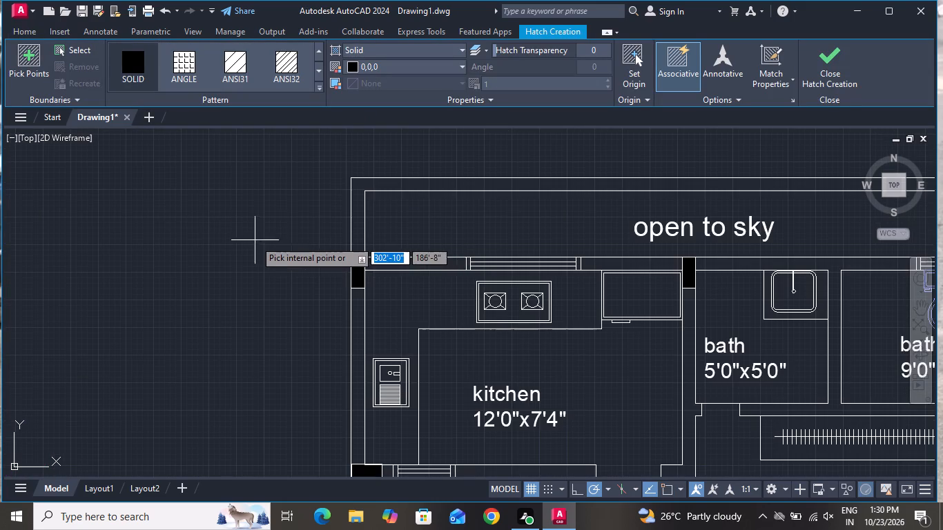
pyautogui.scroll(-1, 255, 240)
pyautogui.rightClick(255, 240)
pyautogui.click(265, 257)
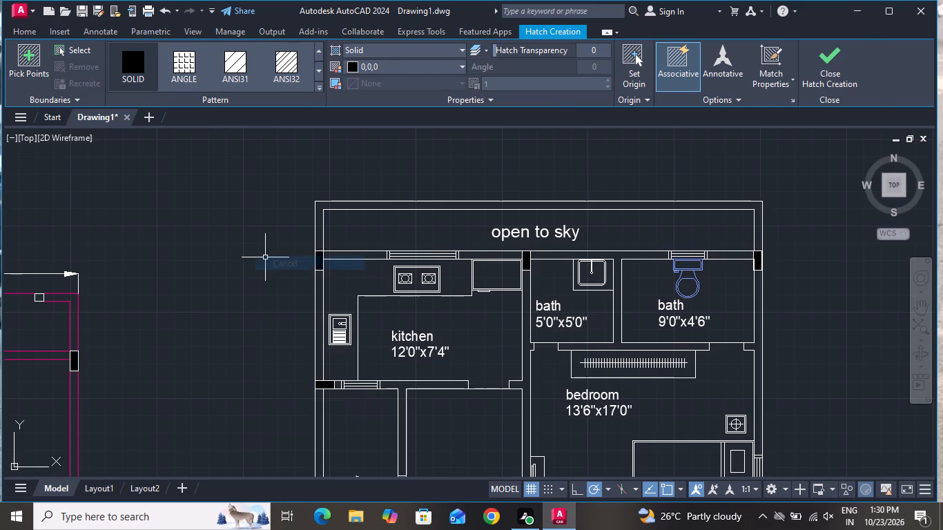
# Insert the Trees - Imperial block from the tool palettes into the empty area east of the furnished floor plan.
pyautogui.scroll(-1, 266, 257)
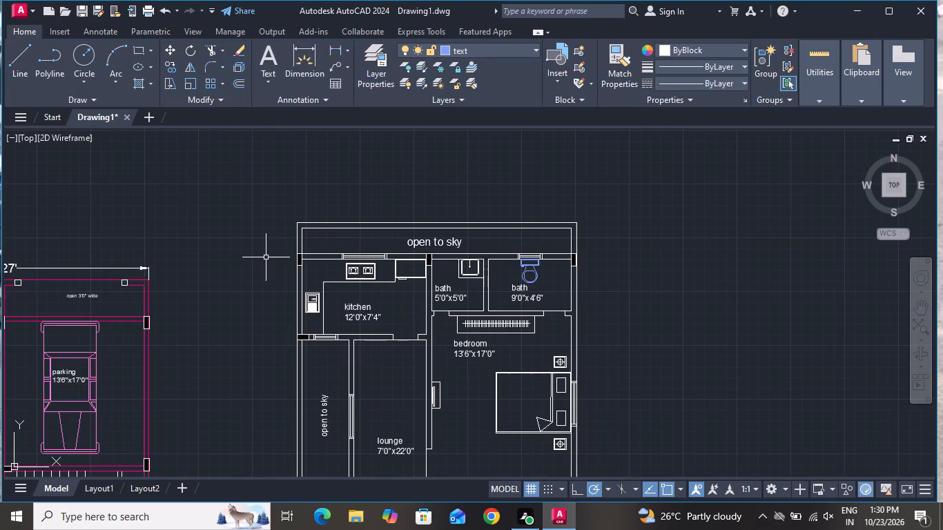
pyautogui.scroll(-1, 266, 257)
pyautogui.scroll(2, 286, 358)
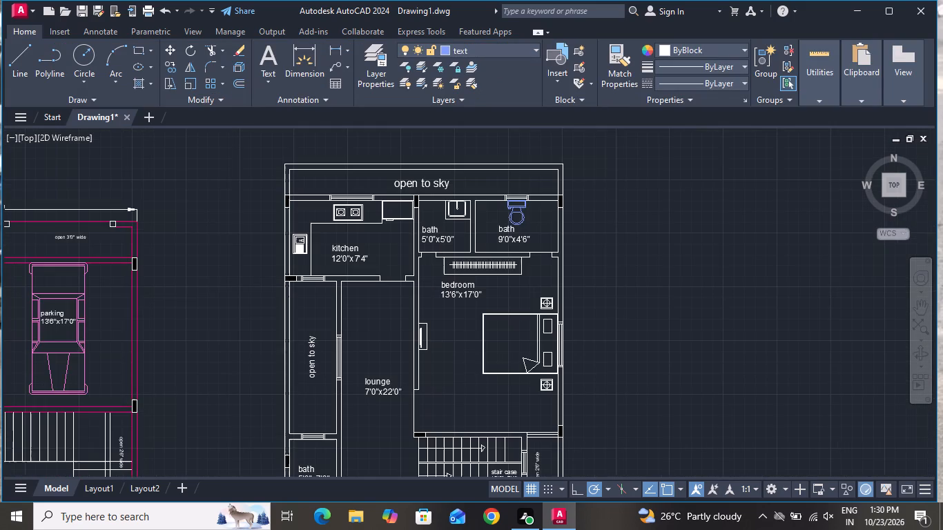
pyautogui.scroll(-3, 286, 358)
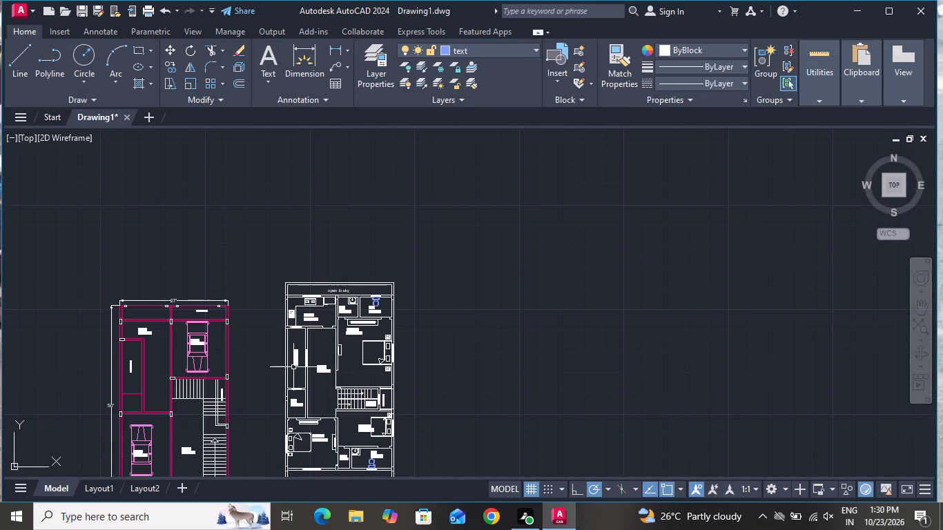
pyautogui.press('t')
pyautogui.press('o')
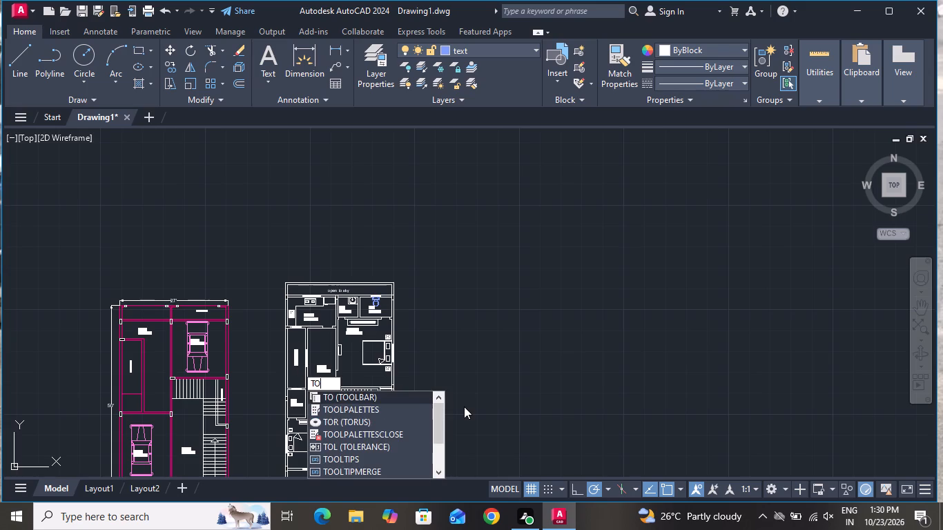
pyautogui.press('BackSpace')
pyautogui.press('p')
pyautogui.press('space')
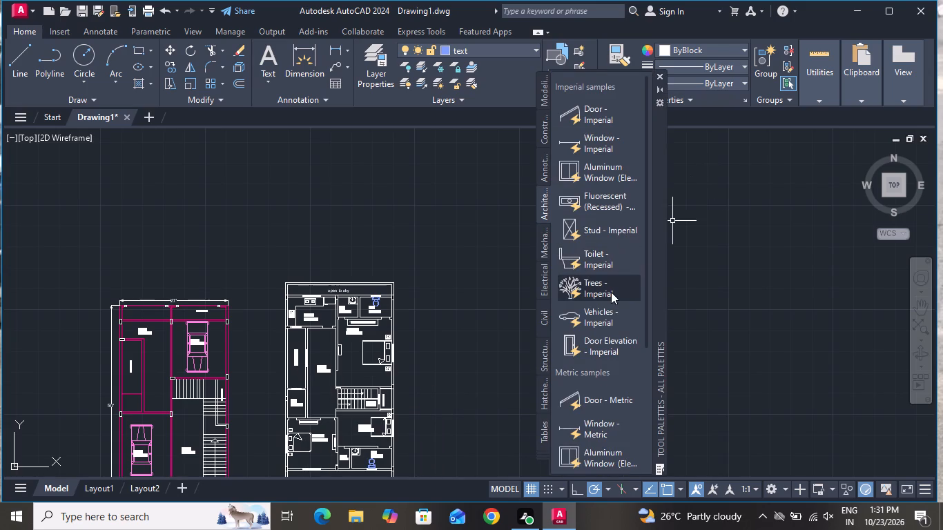
pyautogui.moveTo(611, 292); pyautogui.dragTo(465, 353)
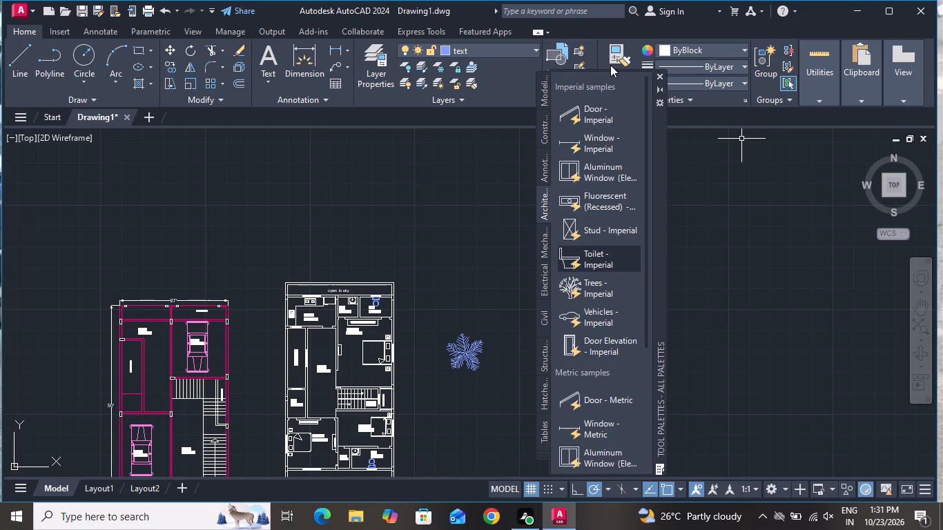
pyautogui.click(663, 83)
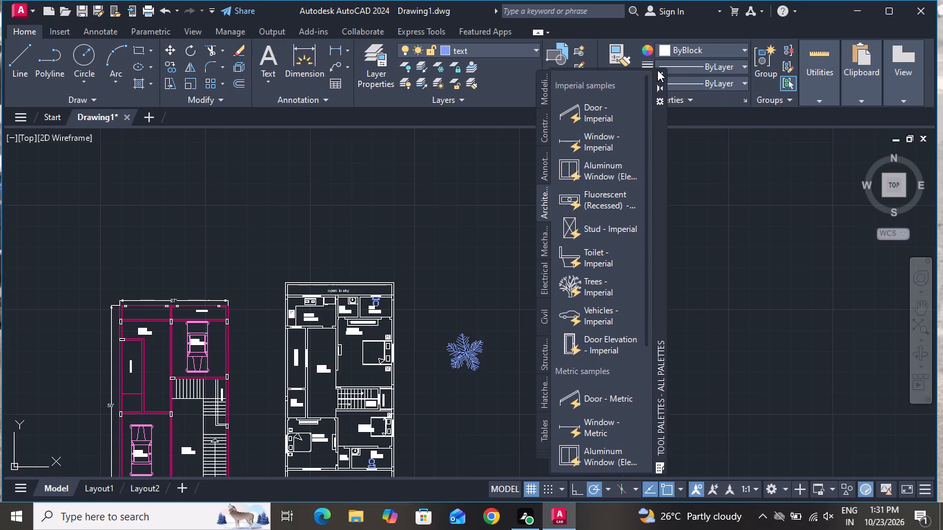
pyautogui.click(662, 77)
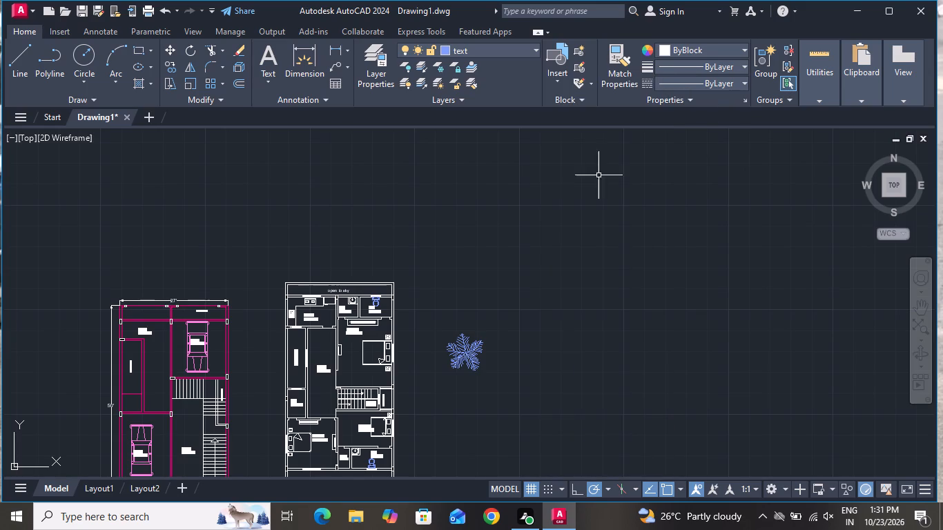
# Recolour all the palm tree block's geometry to green 19,155,72 in the Block Editor and save the changes to the block.
pyautogui.doubleClick(471, 357)
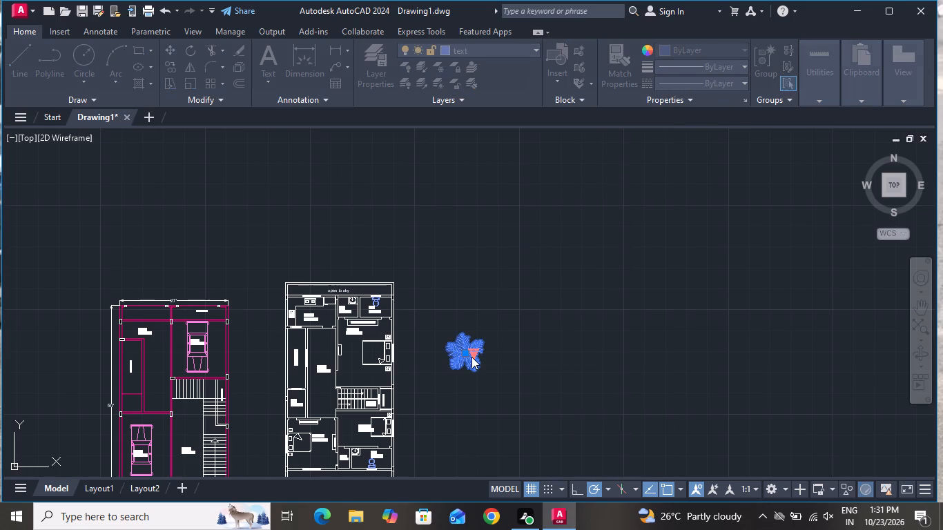
pyautogui.click(467, 349)
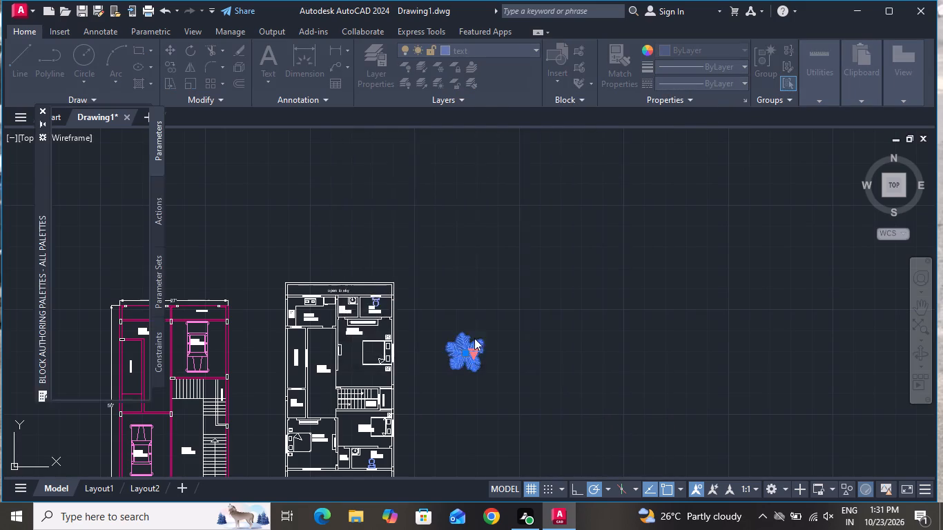
pyautogui.click(563, 278)
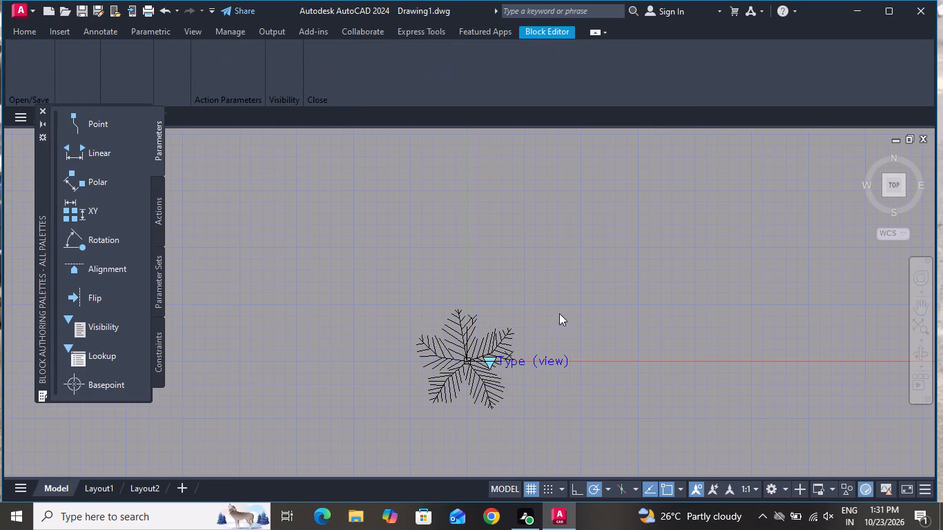
pyautogui.moveTo(592, 287); pyautogui.dragTo(574, 300)
pyautogui.click(576, 295)
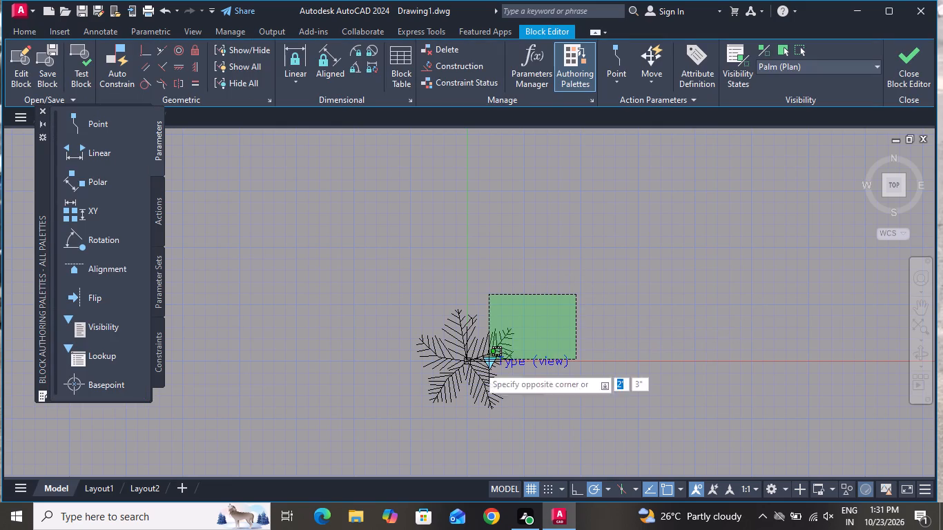
pyautogui.click(387, 415)
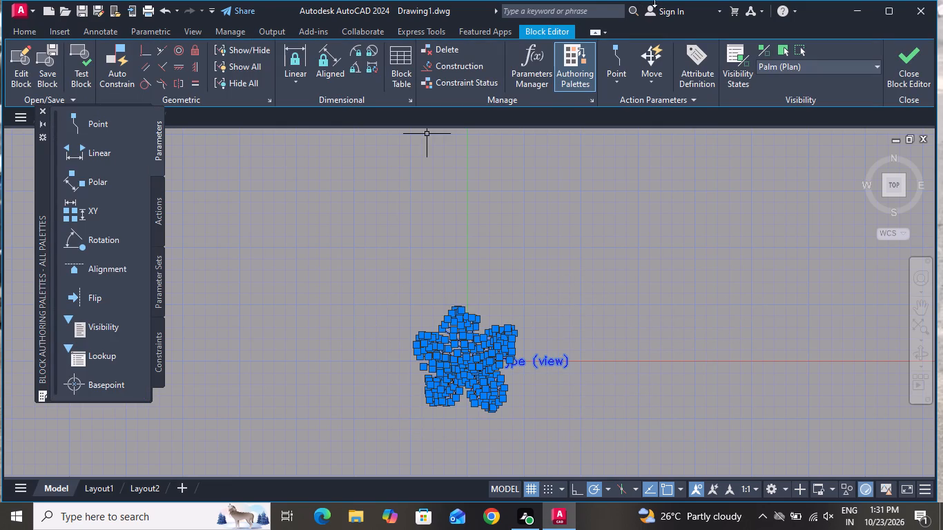
pyautogui.click(32, 26)
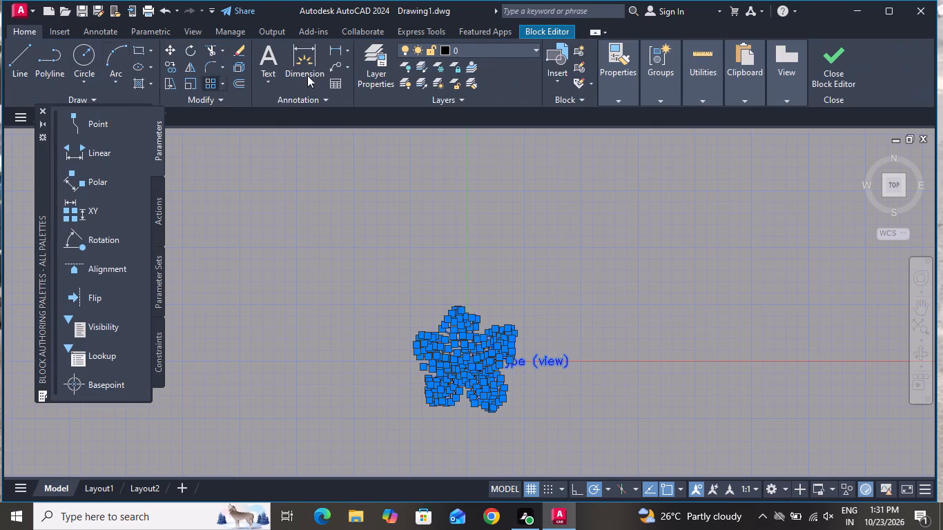
pyautogui.click(602, 77)
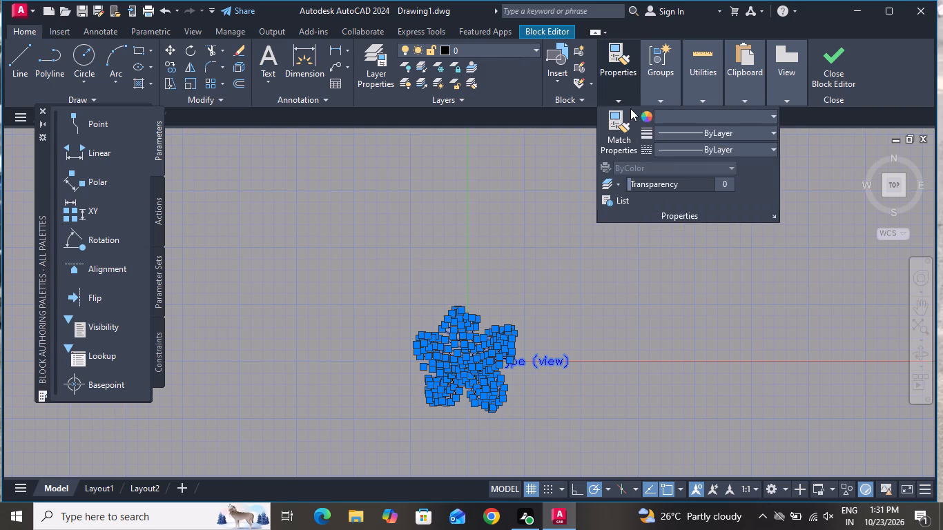
pyautogui.click(659, 114)
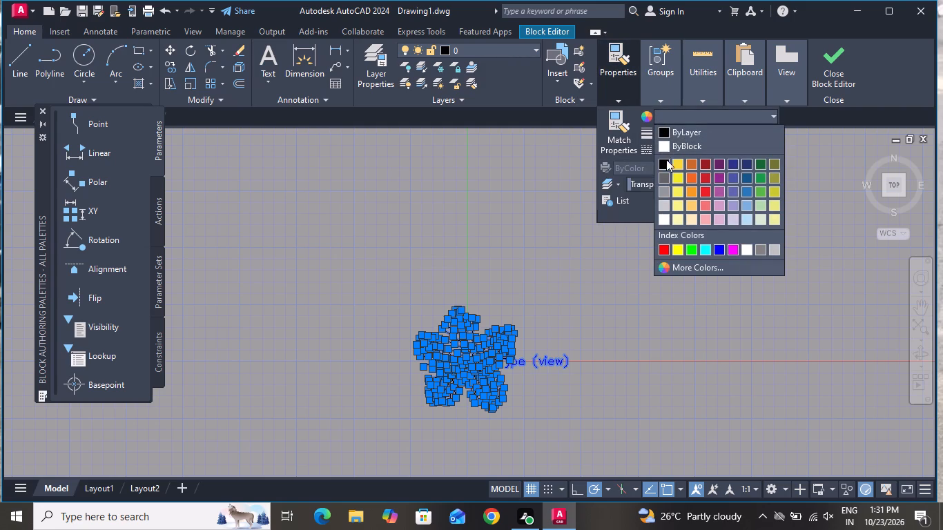
pyautogui.click(761, 179)
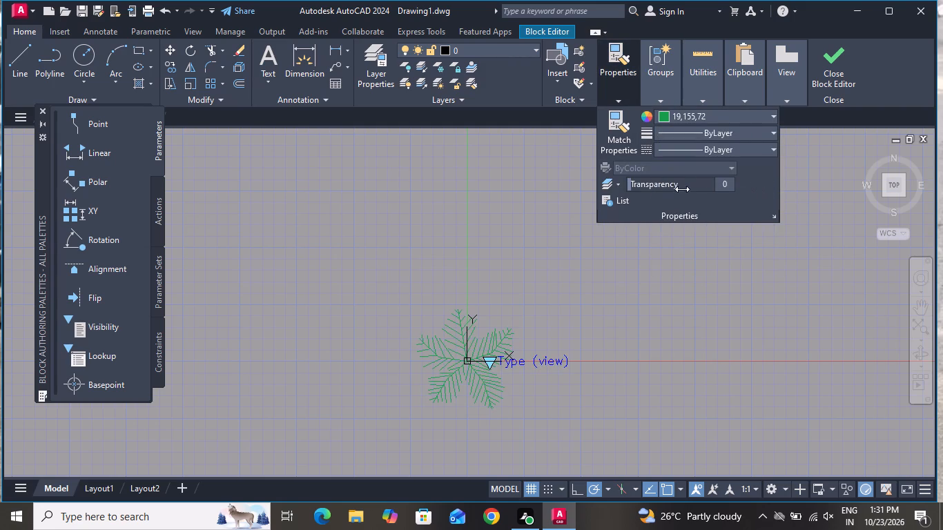
pyautogui.click(828, 68)
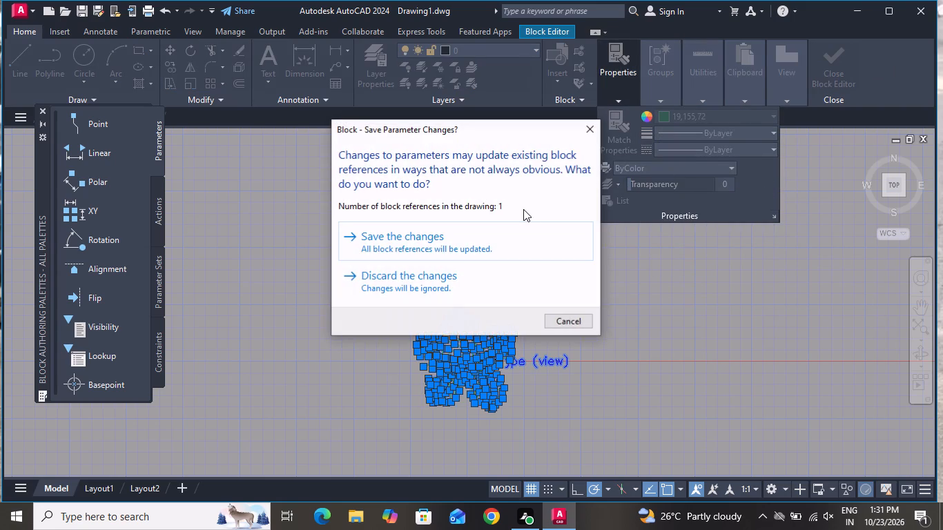
pyautogui.click(487, 241)
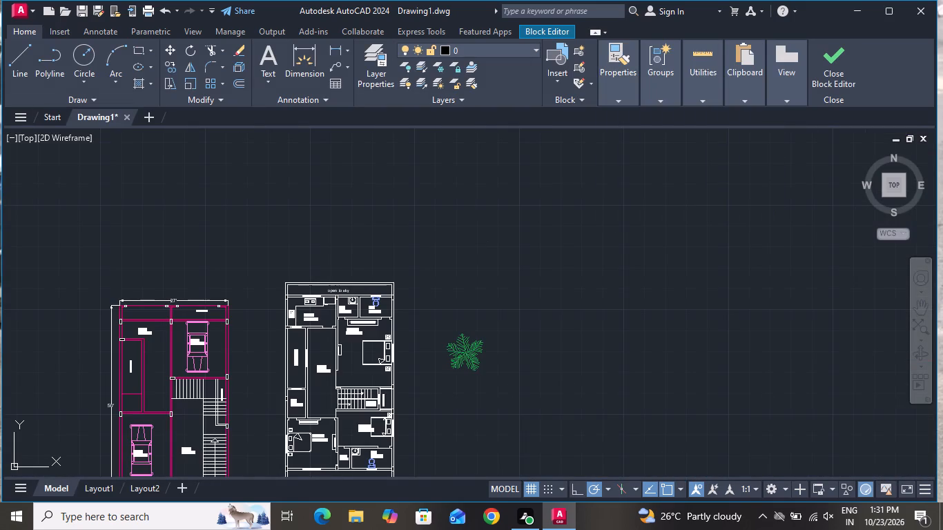
# Scale the green palm tree down about its centre to roughly a third of its size.
pyautogui.click(191, 83)
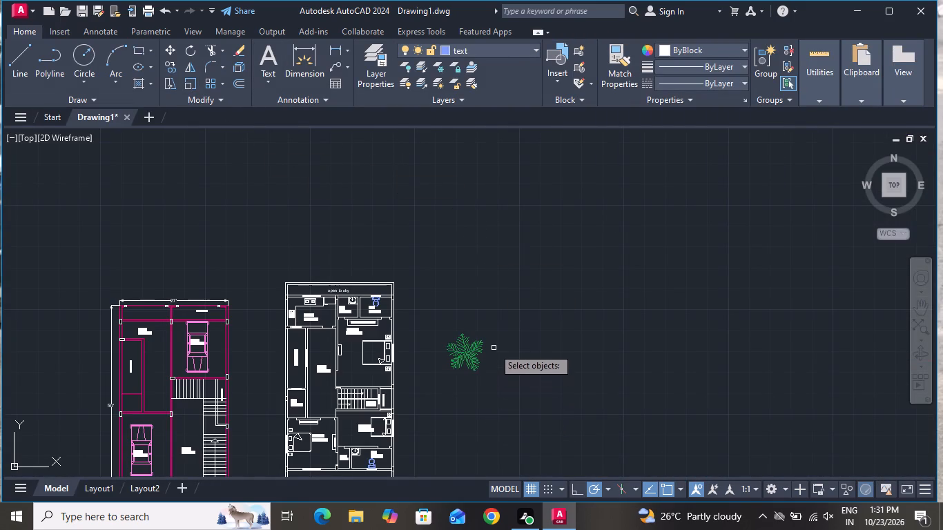
pyautogui.rightClick(528, 289)
pyautogui.click(508, 322)
pyautogui.click(467, 366)
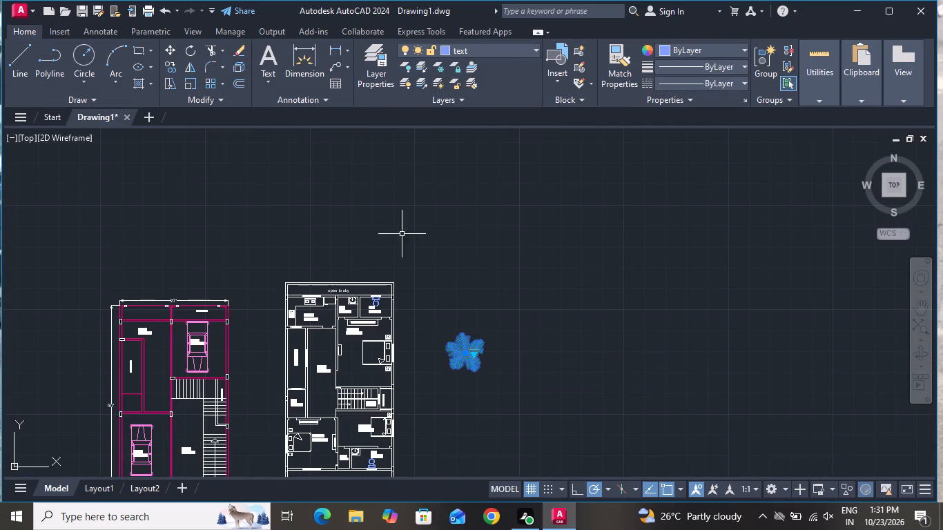
pyautogui.click(190, 84)
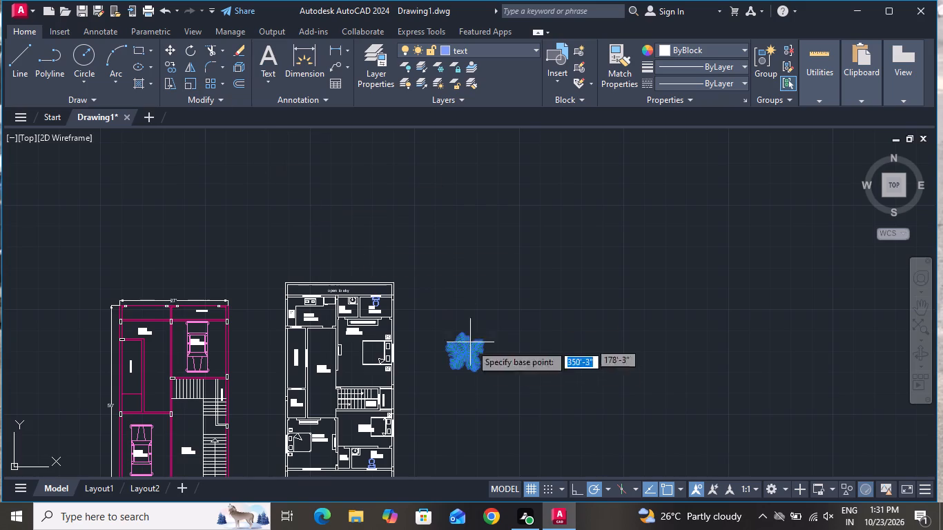
pyautogui.click(460, 355)
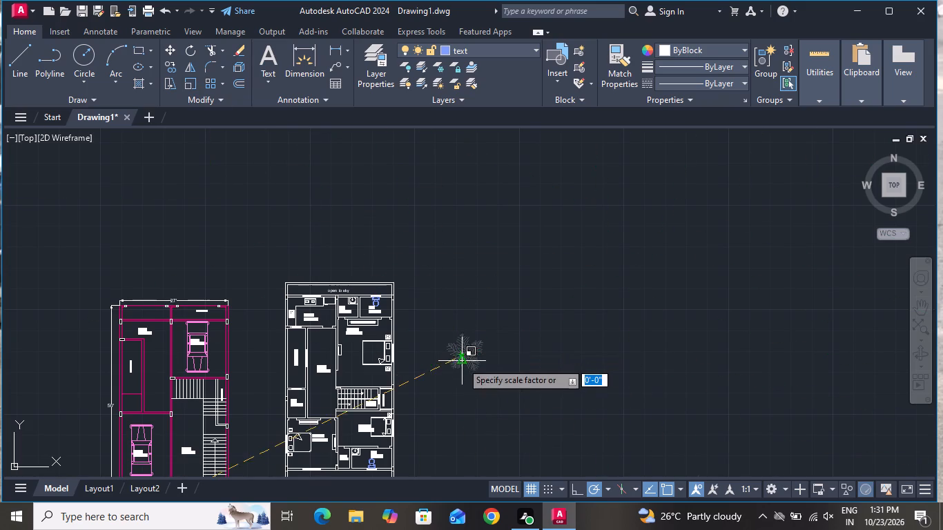
pyautogui.click(463, 380)
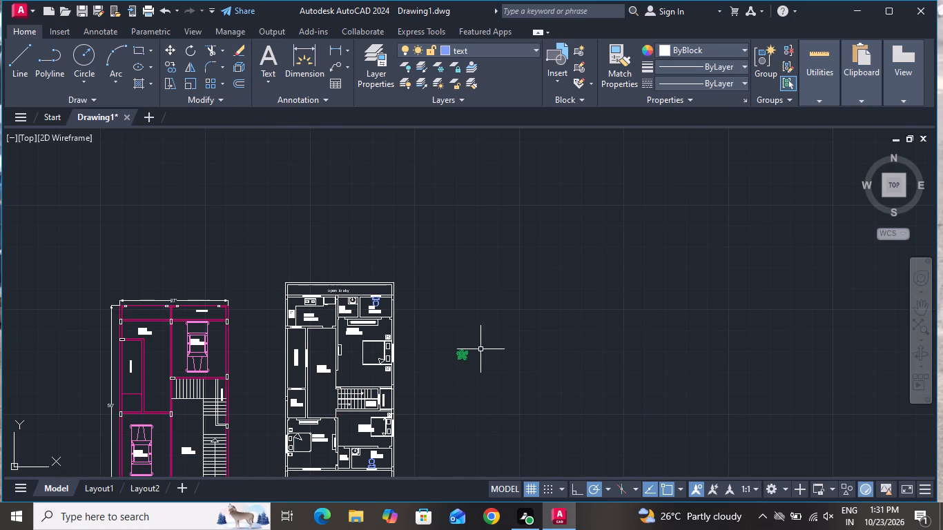
# Copy the palm tree into the north end of the open-to-sky strip west of the lounge.
pyautogui.click(178, 72)
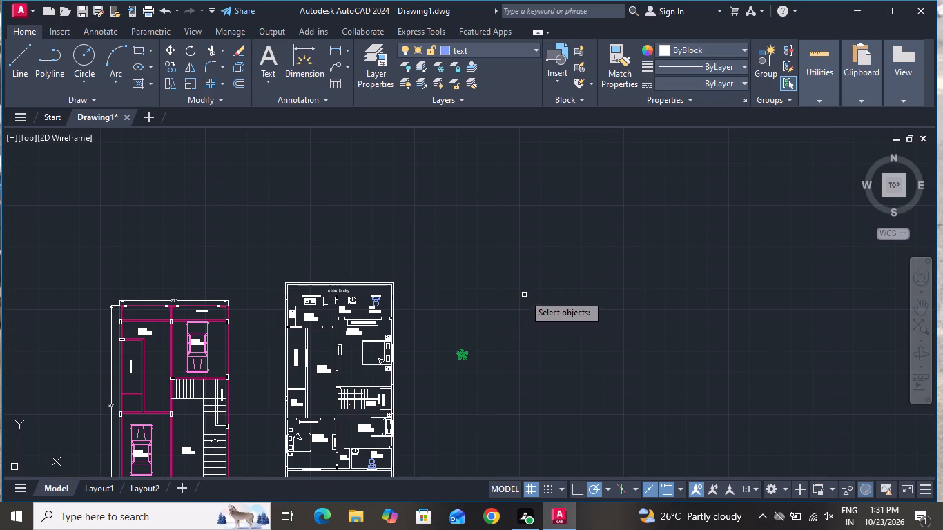
pyautogui.press('Escape')
pyautogui.click(515, 314)
pyautogui.click(458, 362)
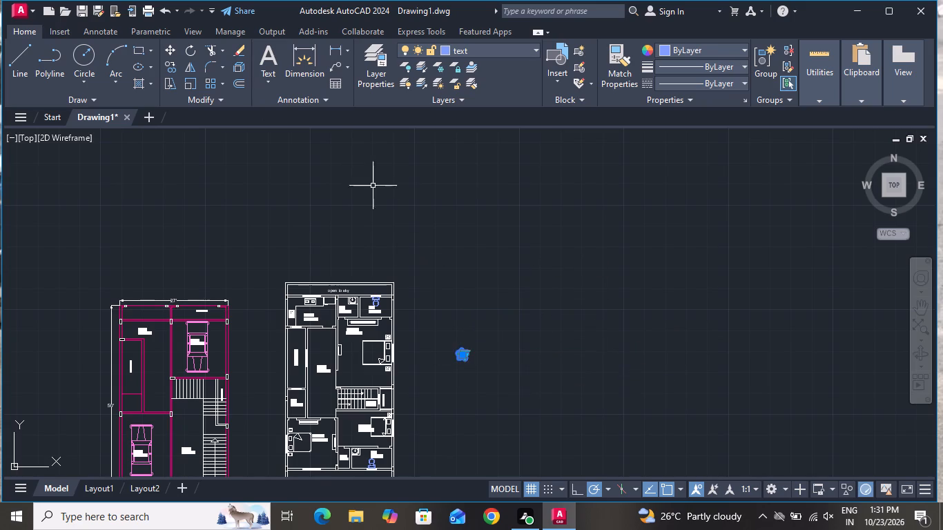
pyautogui.click(170, 62)
pyautogui.click(450, 355)
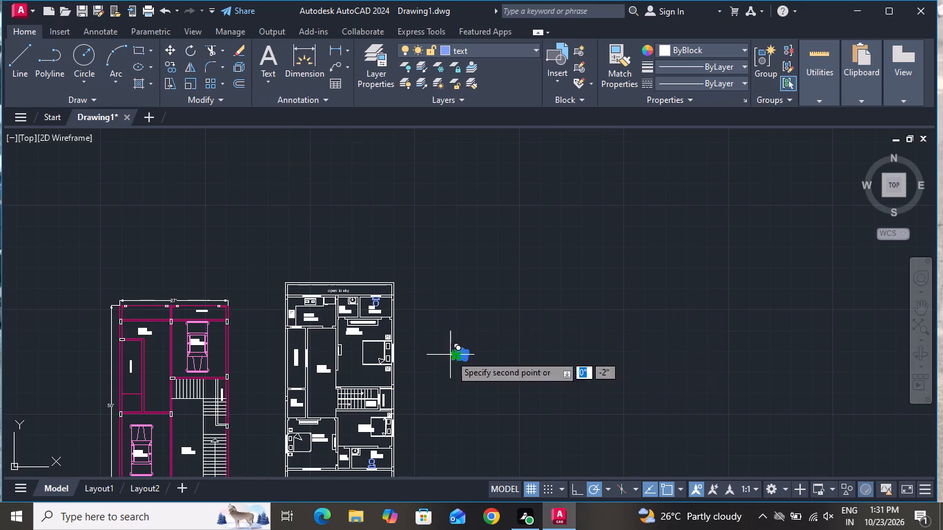
pyautogui.scroll(3, 300, 325)
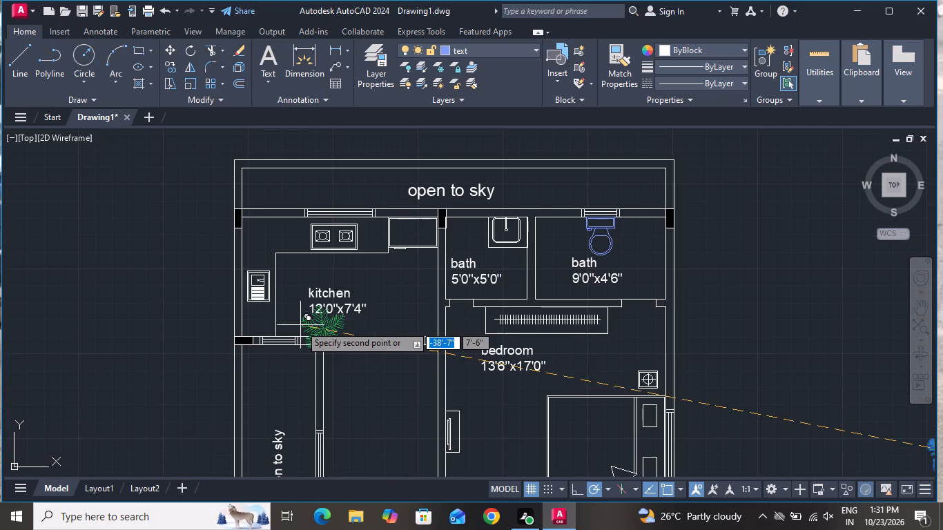
pyautogui.scroll(-2, 299, 327)
pyautogui.scroll(4, 278, 357)
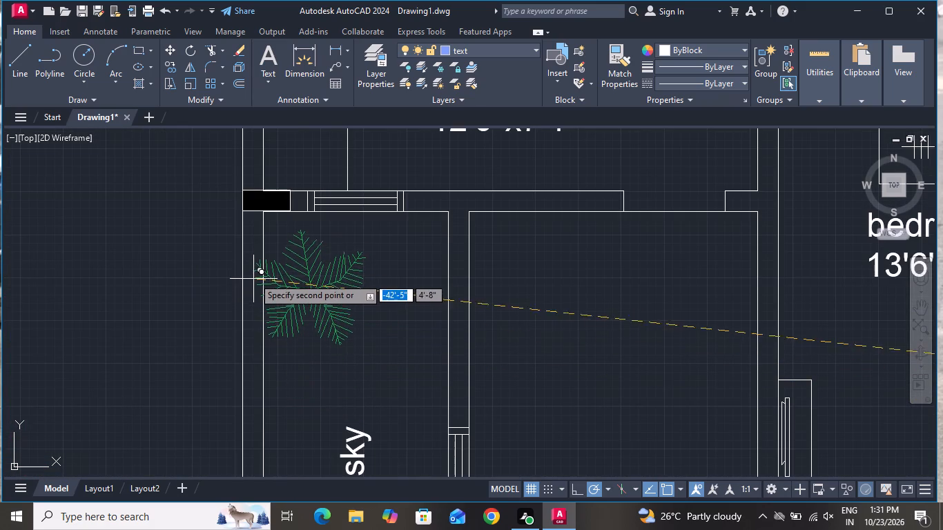
pyautogui.click(257, 259)
# Copy the palm tree to the south end of the open-to-sky strip west of the lounge and into the balcony.
pyautogui.scroll(-3, 260, 322)
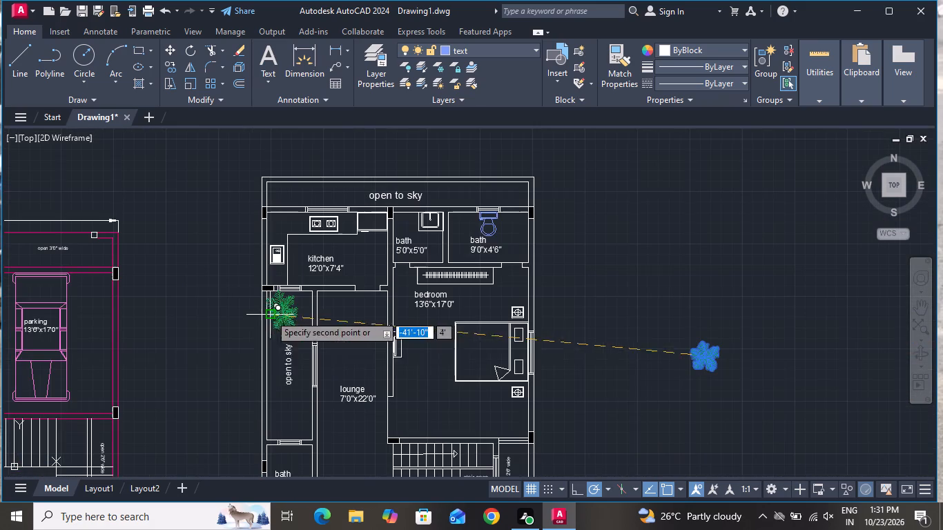
pyautogui.scroll(3, 272, 434)
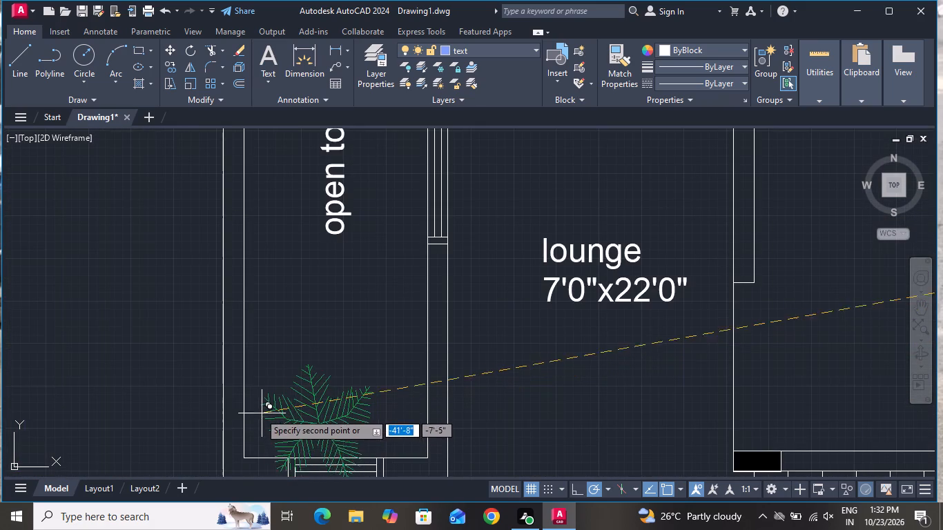
pyautogui.click(237, 393)
pyautogui.scroll(-4, 266, 271)
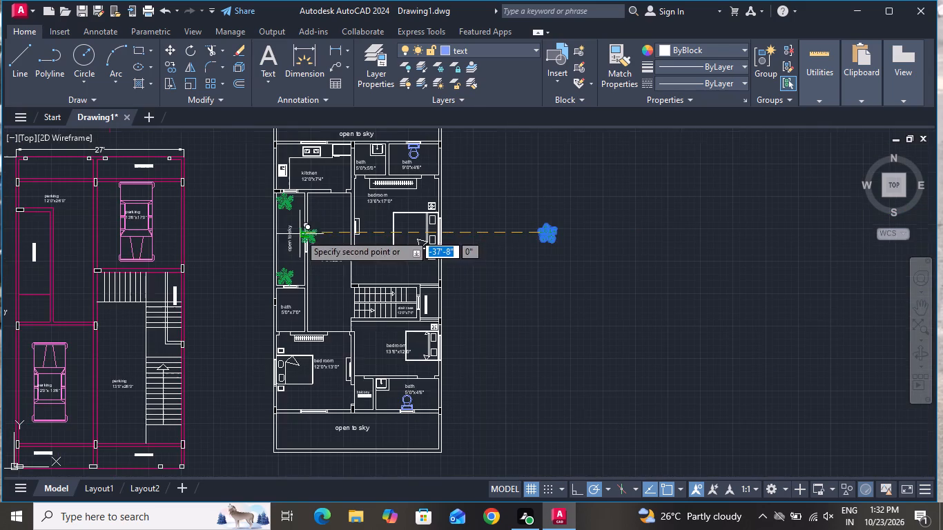
pyautogui.scroll(4, 369, 412)
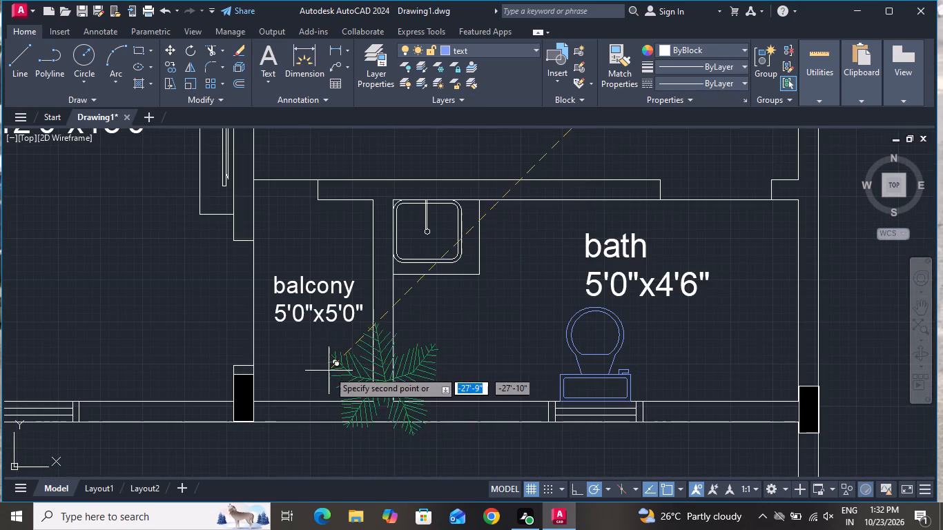
pyautogui.click(279, 338)
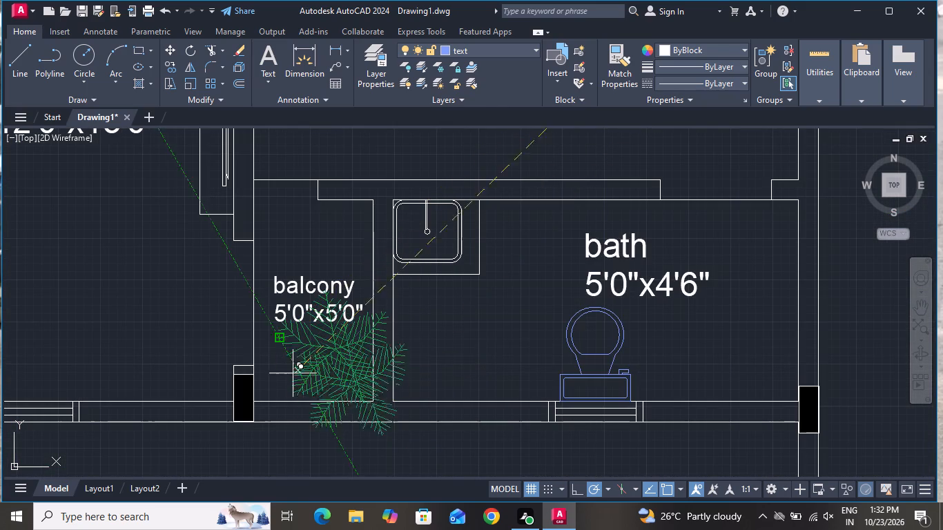
# Copy the palm tree into the northwest and southwest corners of the lounge.
pyautogui.scroll(-3, 317, 400)
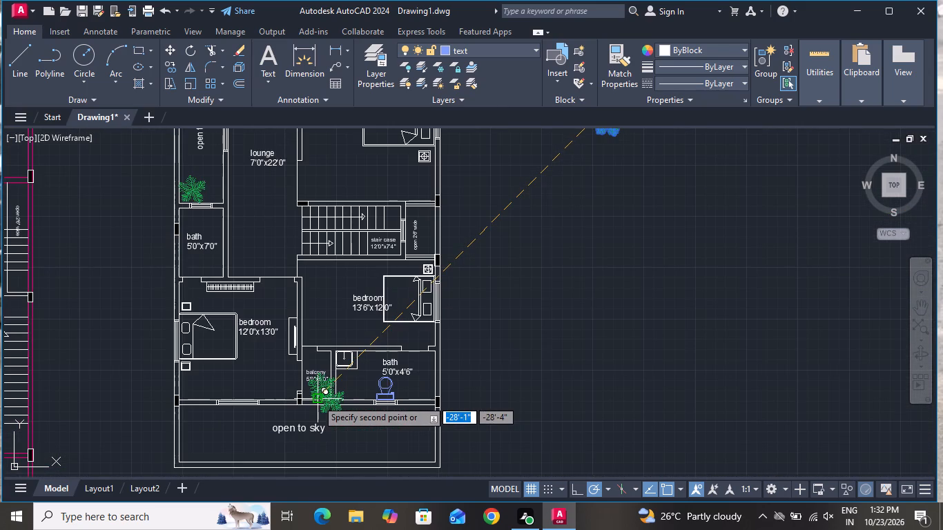
pyautogui.scroll(-1, 317, 400)
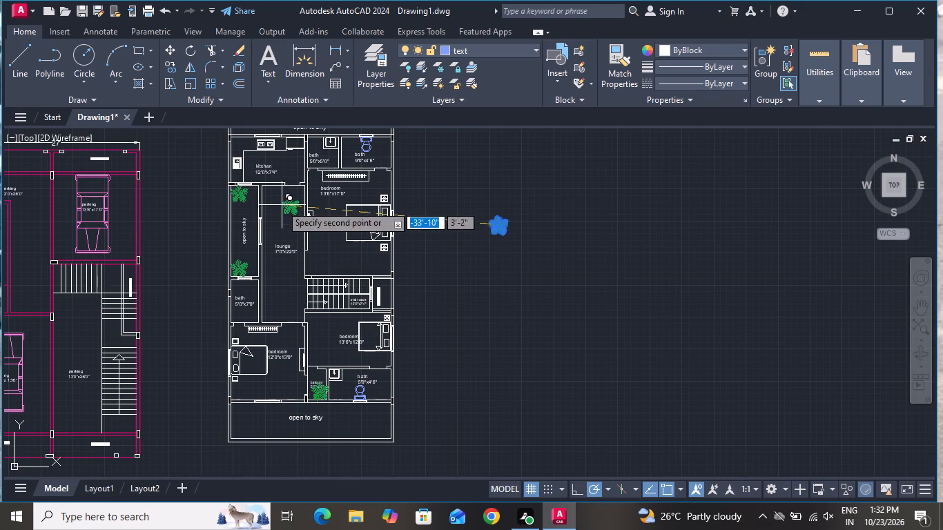
pyautogui.scroll(4, 266, 192)
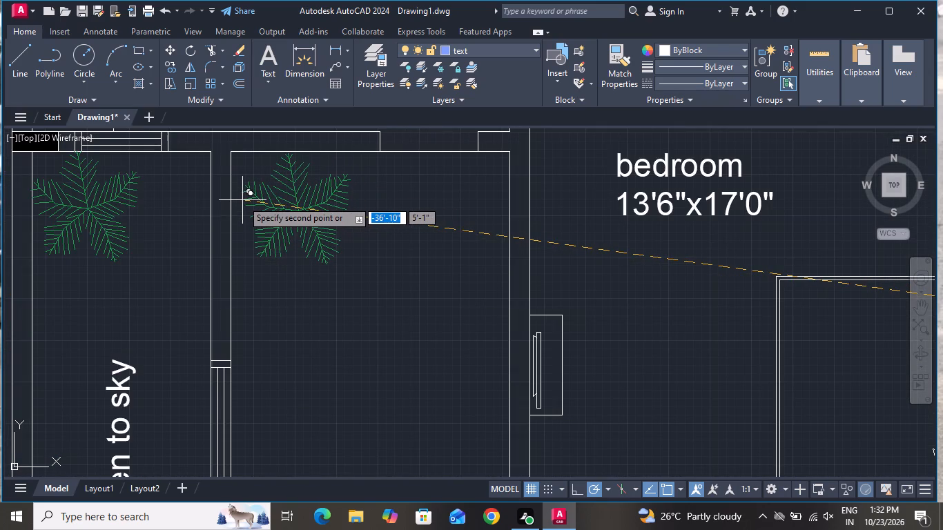
pyautogui.click(242, 200)
pyautogui.scroll(-4, 260, 321)
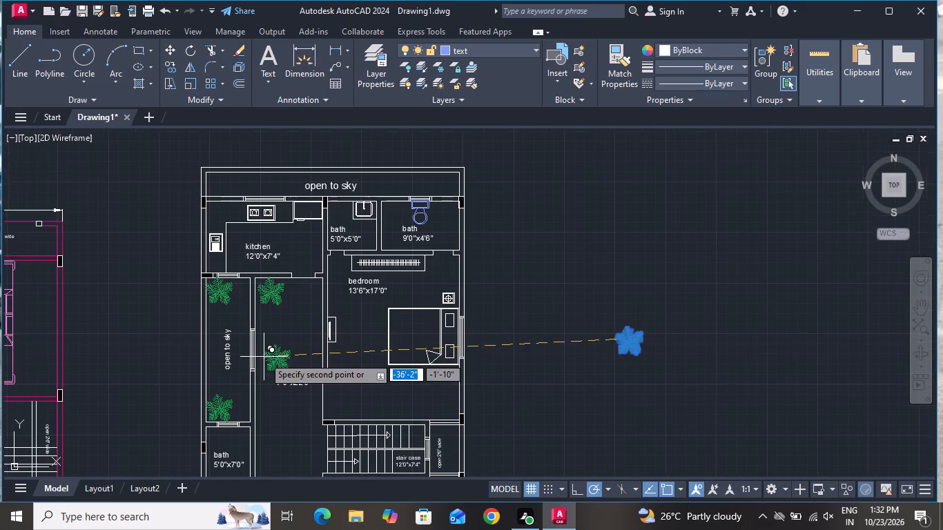
pyautogui.scroll(3, 255, 441)
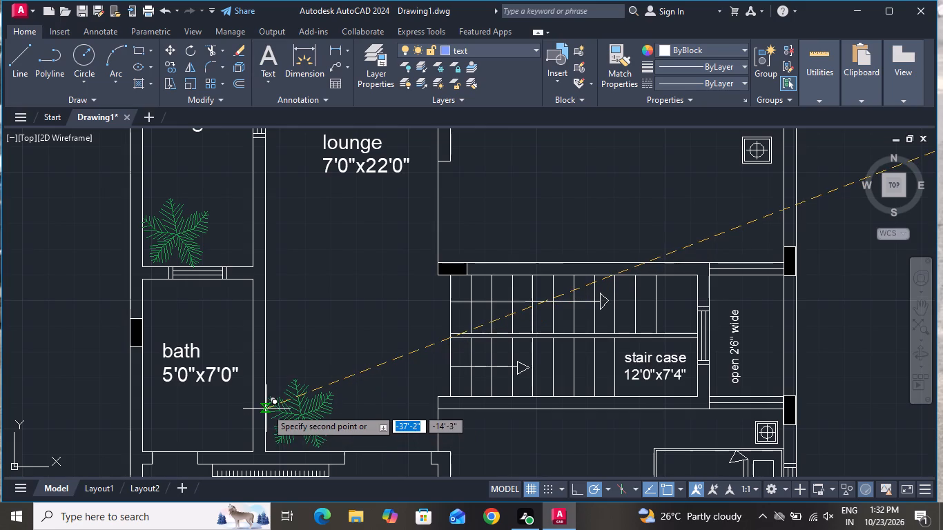
pyautogui.click(265, 408)
# Copy the palm tree to the west end of the open-to-sky strip north of the kitchen and finish copying.
pyautogui.scroll(-3, 331, 386)
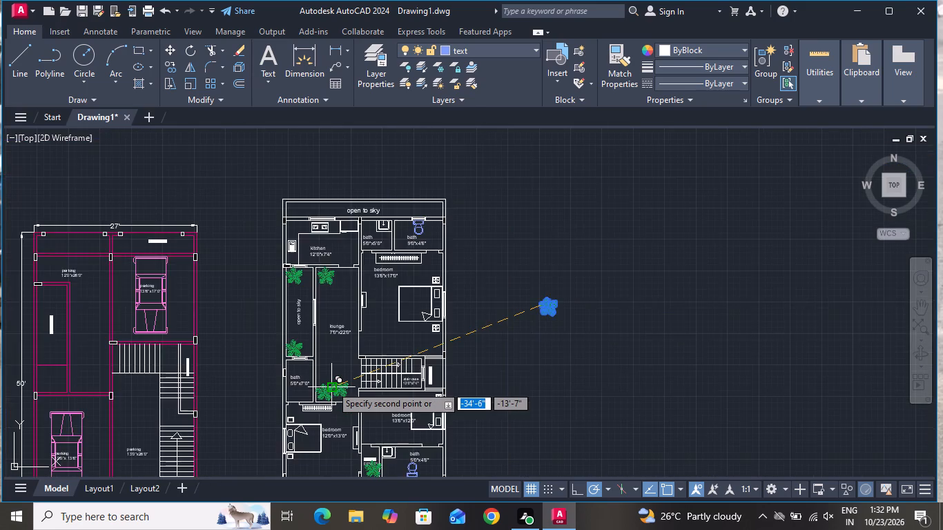
pyautogui.scroll(-2, 331, 386)
pyautogui.scroll(3, 351, 339)
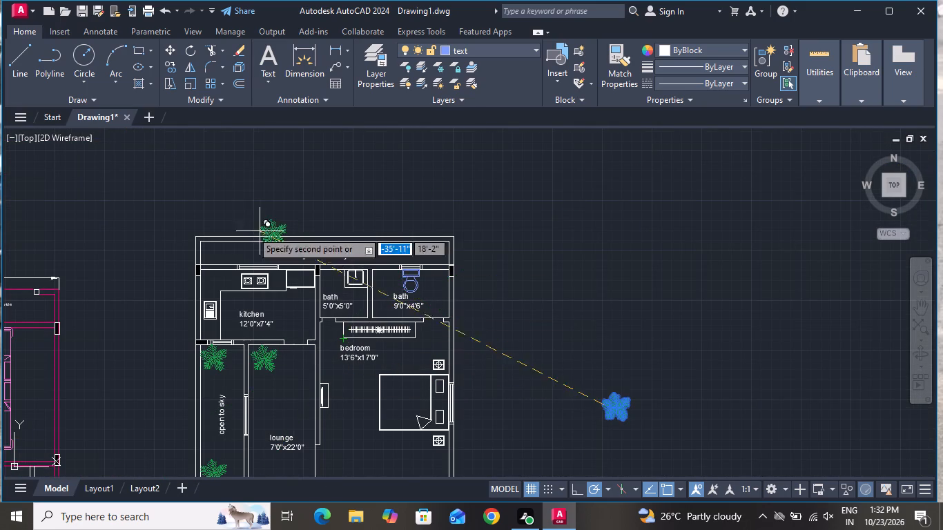
pyautogui.scroll(3, 223, 248)
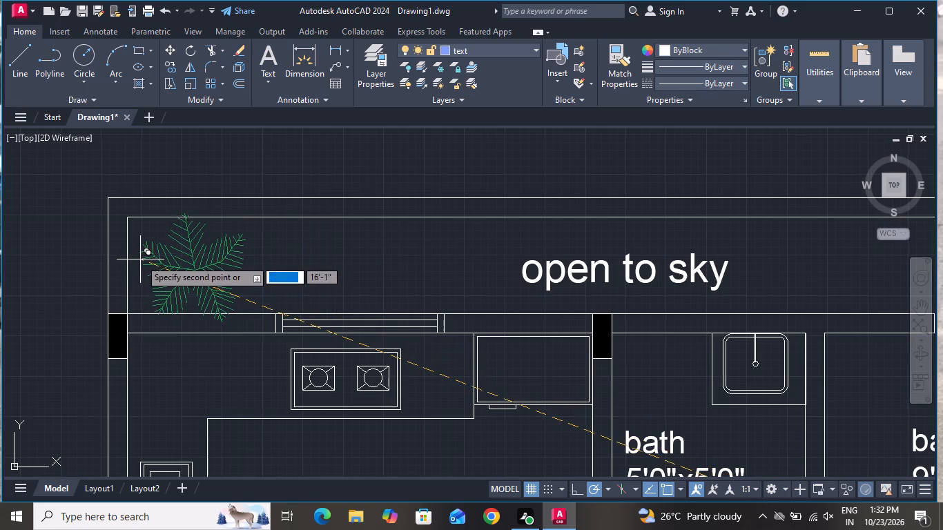
pyautogui.click(140, 258)
pyautogui.rightClick(140, 258)
pyautogui.click(173, 281)
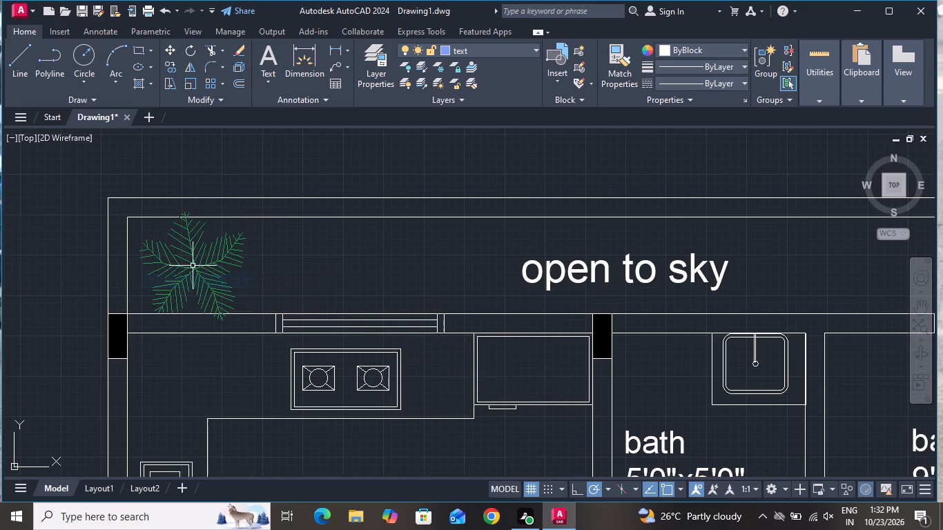
# Scale the palm tree in the north open-to-sky strip down about its centre to roughly a third of its size.
pyautogui.click(193, 265)
pyautogui.click(186, 85)
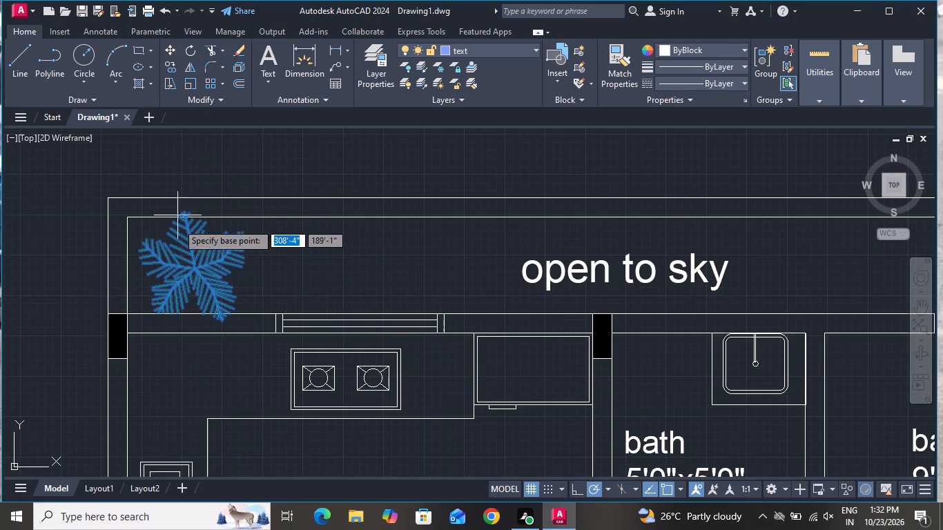
pyautogui.click(184, 267)
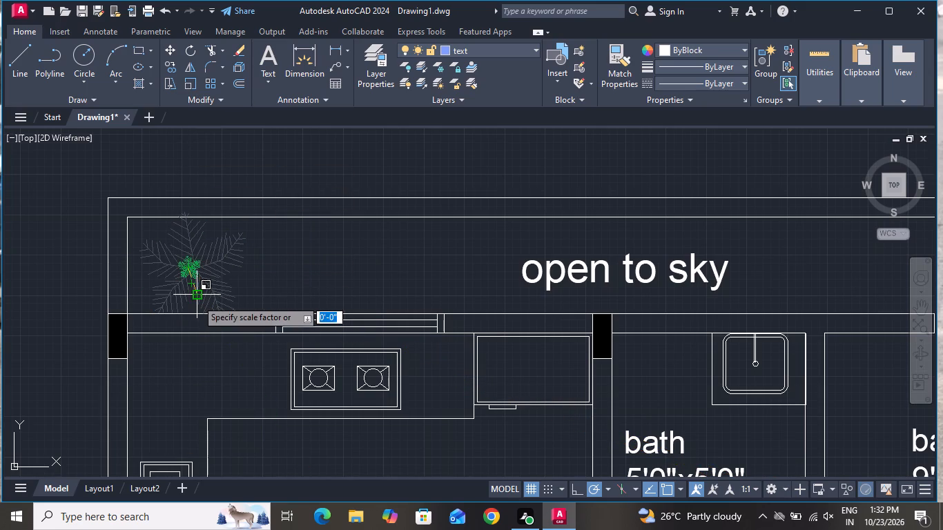
pyautogui.click(197, 302)
# Copy the small palm tree thirteen times in a row along the south edge of the southern open-to-sky area.
pyautogui.click(201, 272)
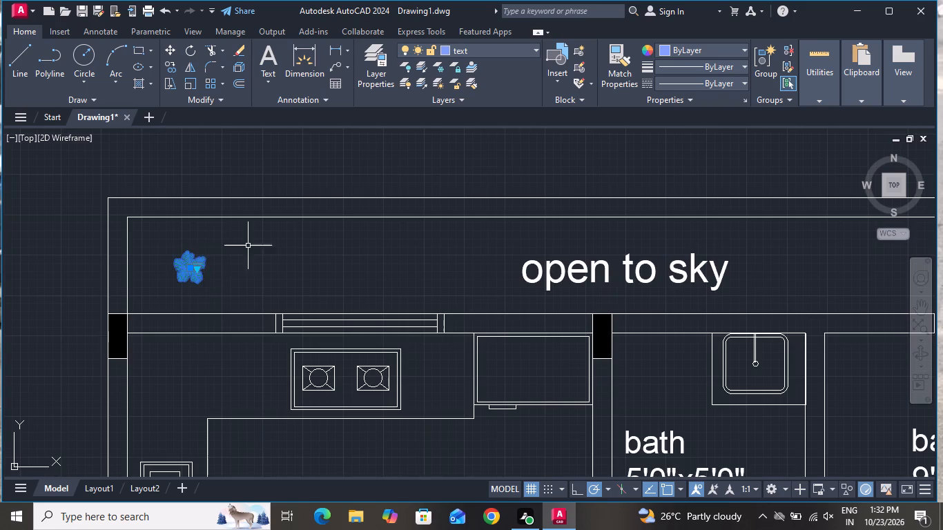
pyautogui.scroll(-5, 257, 240)
pyautogui.scroll(4, 269, 234)
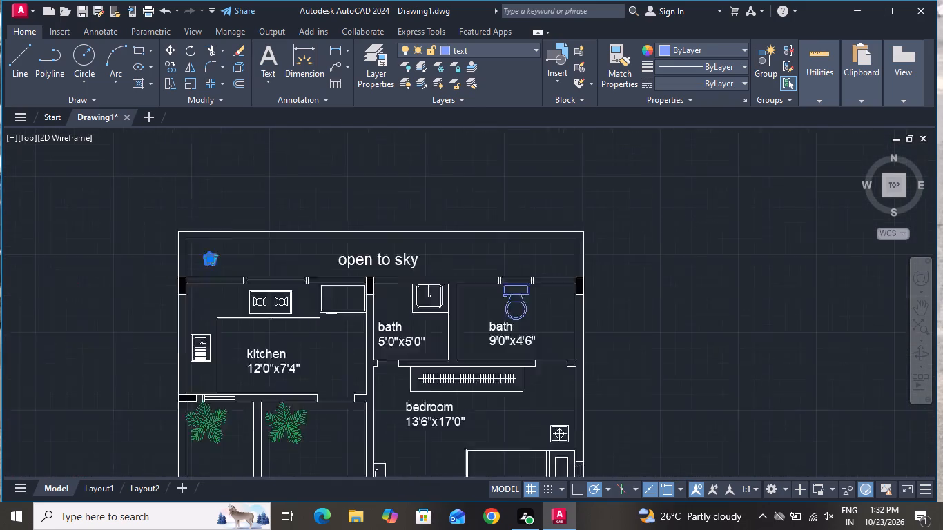
pyautogui.click(172, 67)
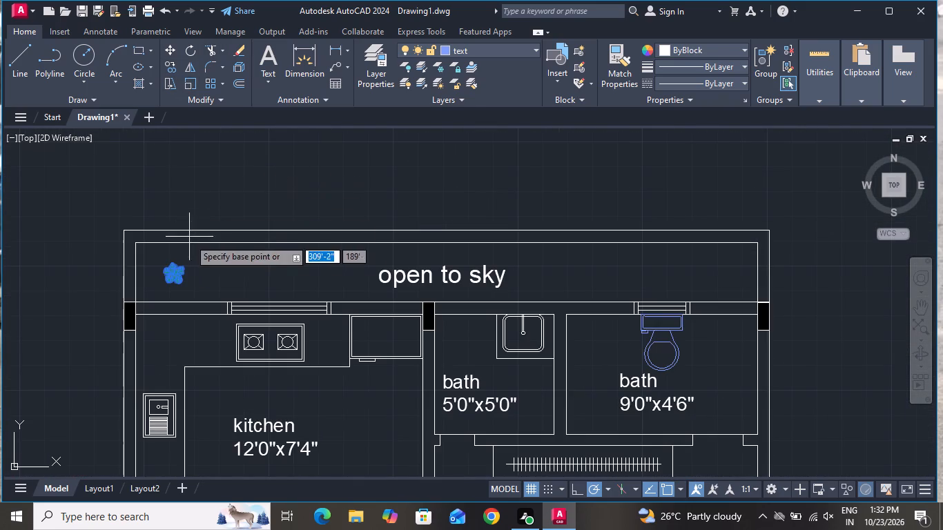
pyautogui.click(174, 268)
pyautogui.scroll(-4, 254, 183)
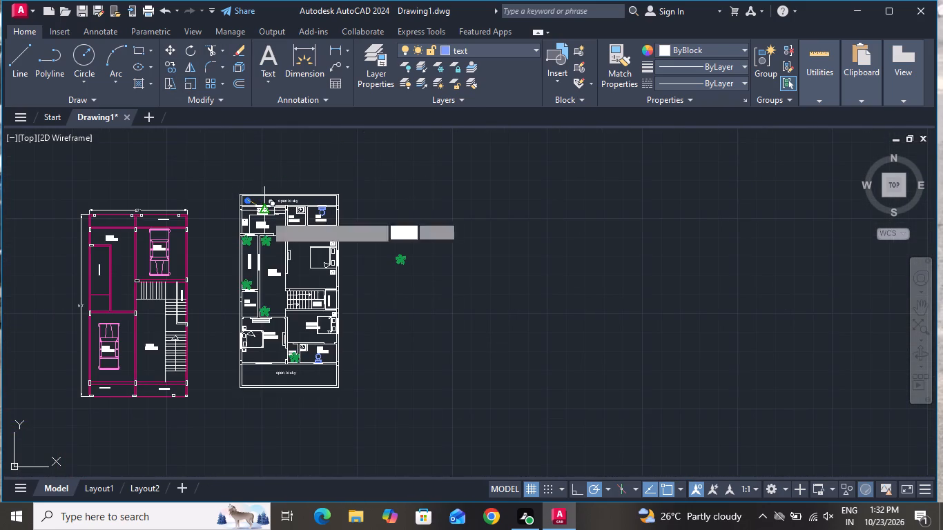
pyautogui.scroll(4, 262, 386)
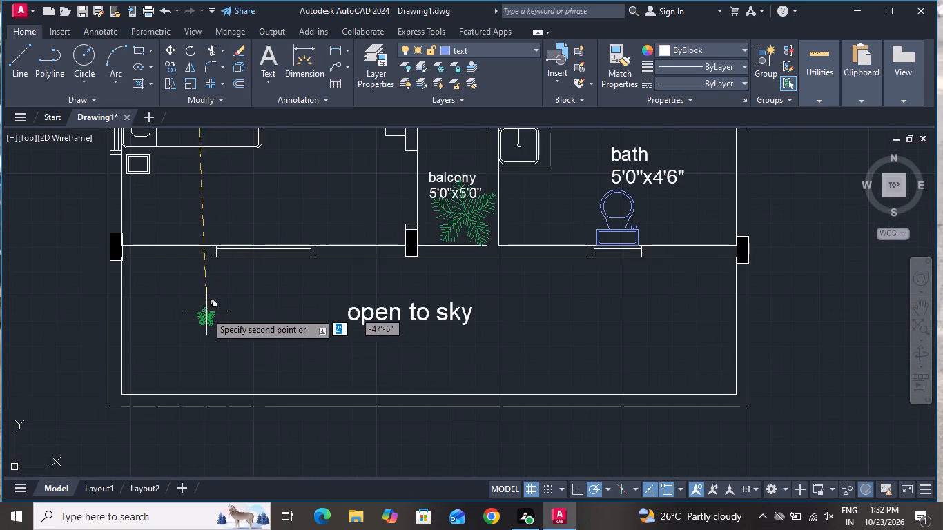
pyautogui.click(136, 372)
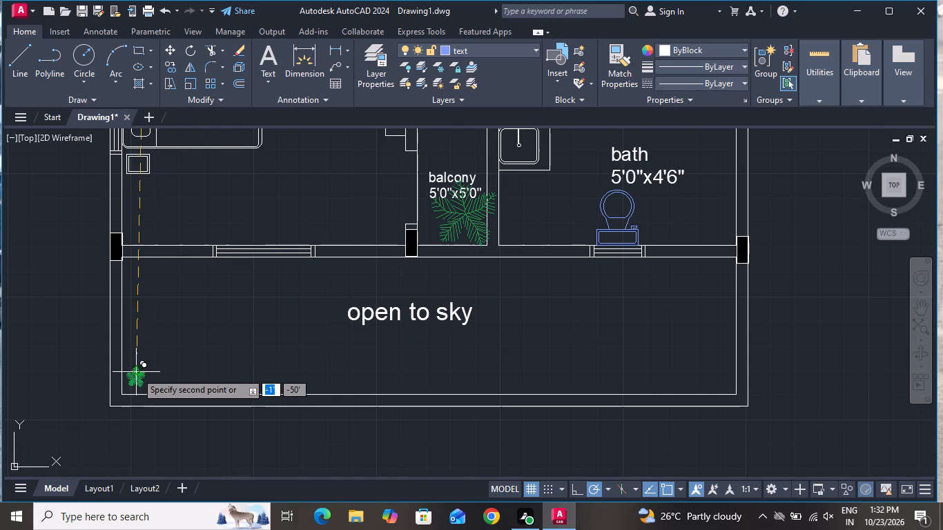
pyautogui.click(172, 377)
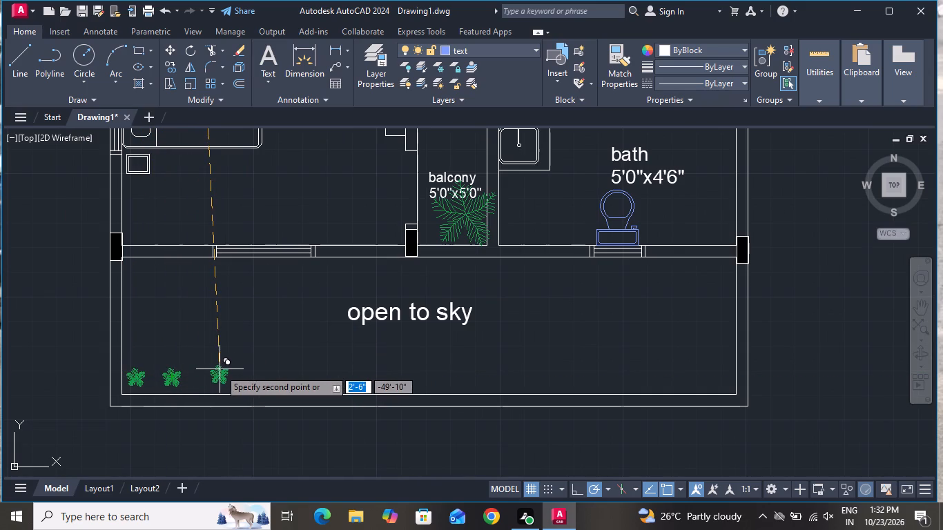
pyautogui.click(211, 374)
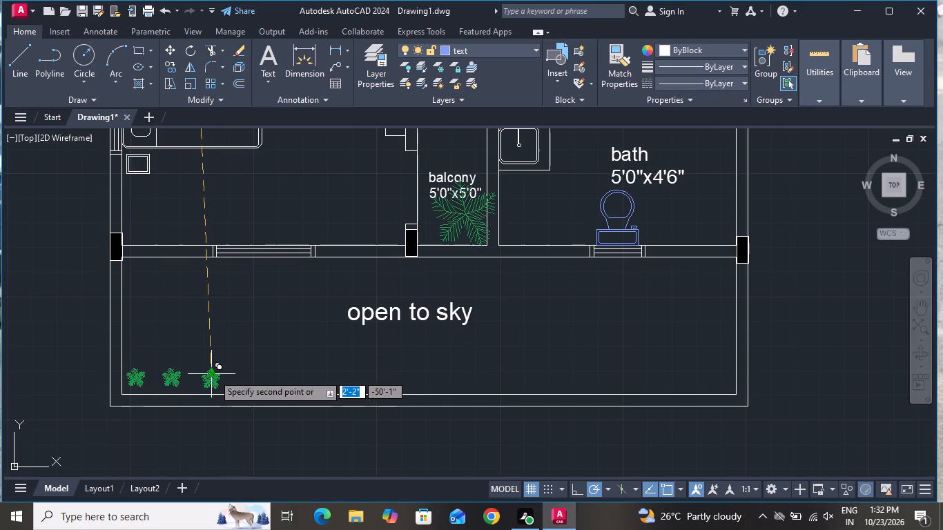
pyautogui.click(251, 375)
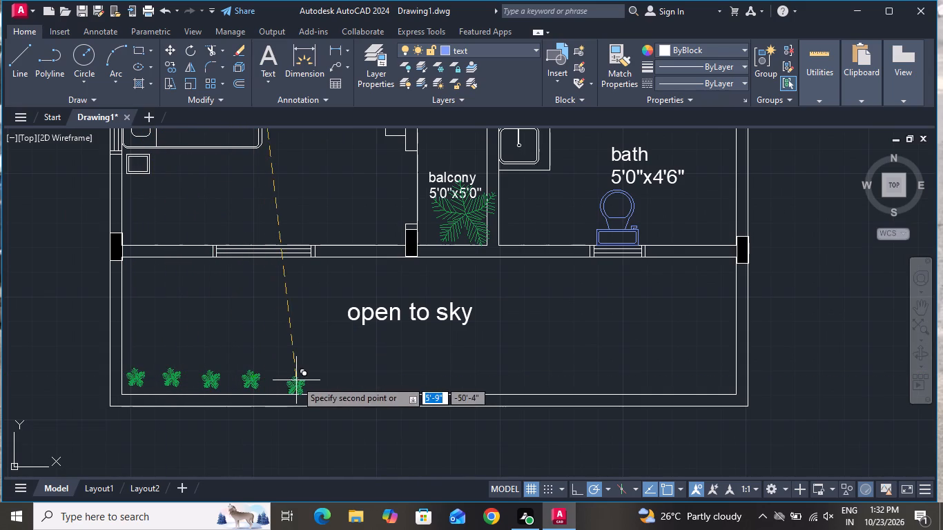
pyautogui.click(304, 377)
pyautogui.click(351, 375)
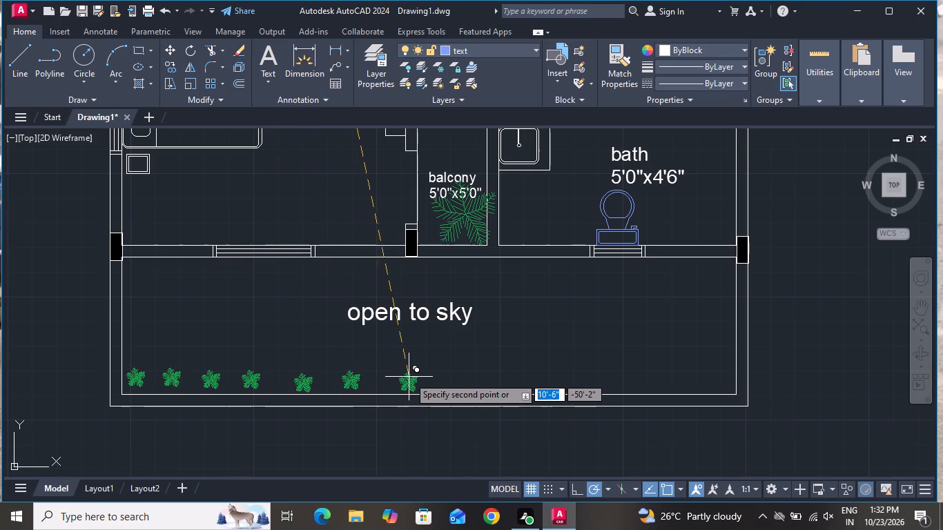
pyautogui.click(408, 375)
pyautogui.click(453, 373)
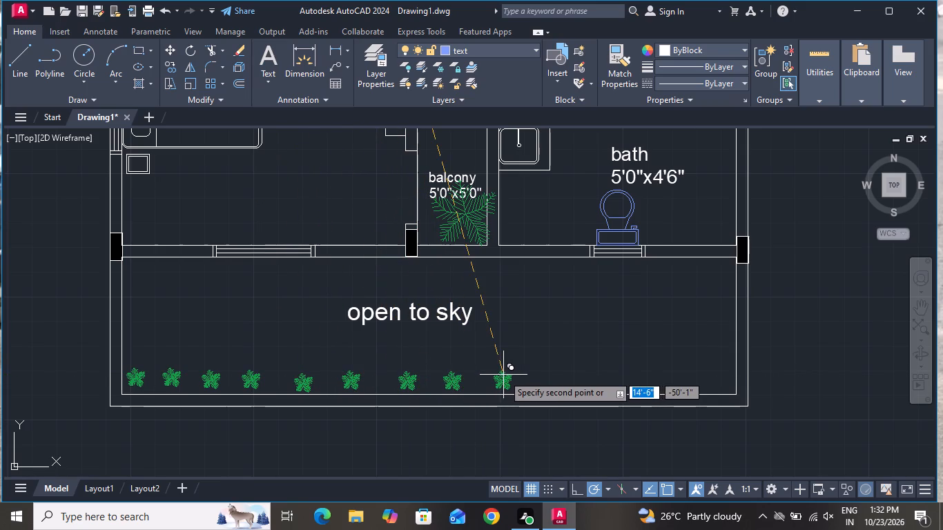
pyautogui.click(503, 375)
pyautogui.click(550, 371)
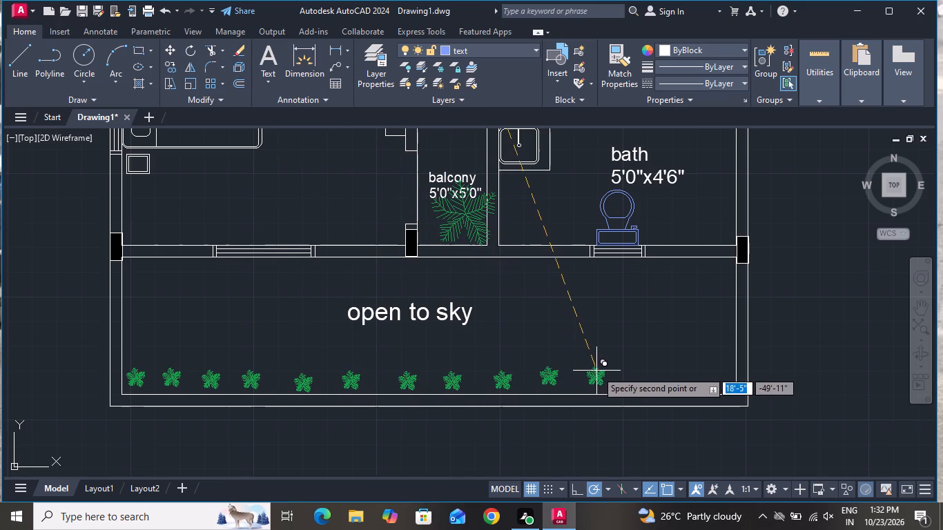
pyautogui.click(596, 371)
pyautogui.click(651, 369)
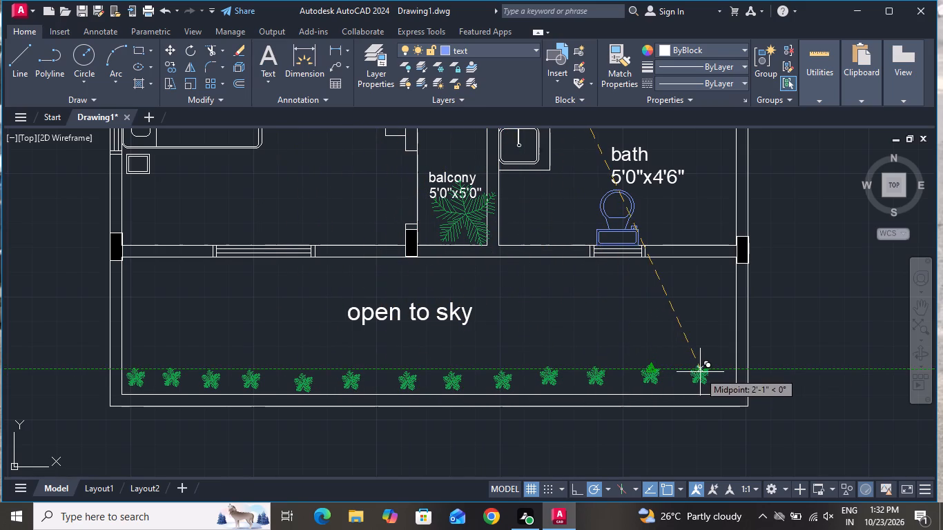
pyautogui.click(701, 372)
# Place two copies of the small palm tree, one above the other, at the east end of the north open-to-sky strip.
pyautogui.scroll(-2, 563, 433)
pyautogui.scroll(-1, 576, 353)
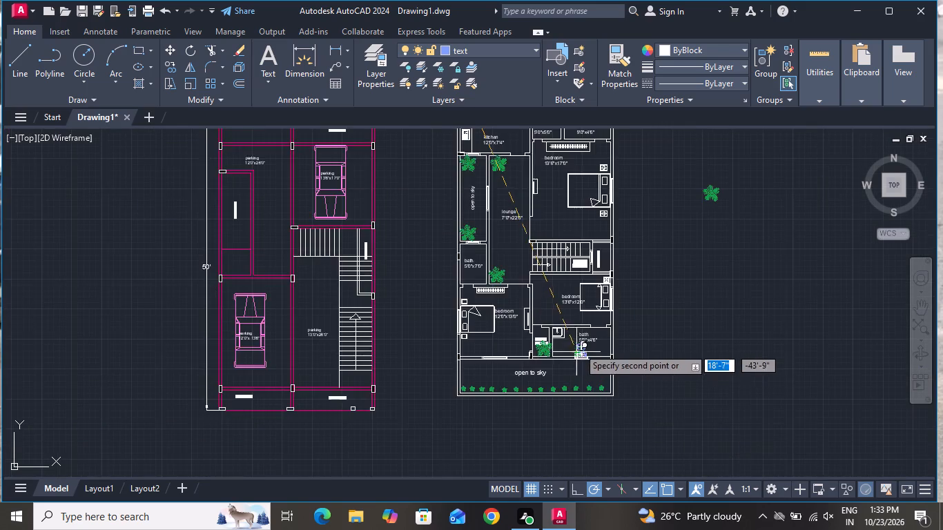
pyautogui.scroll(-1, 579, 348)
pyautogui.scroll(3, 539, 188)
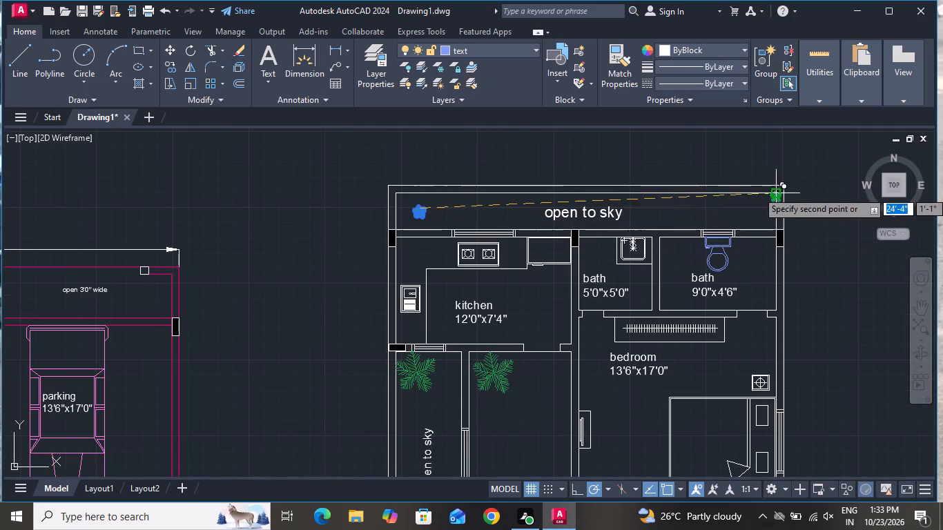
pyautogui.scroll(2, 777, 196)
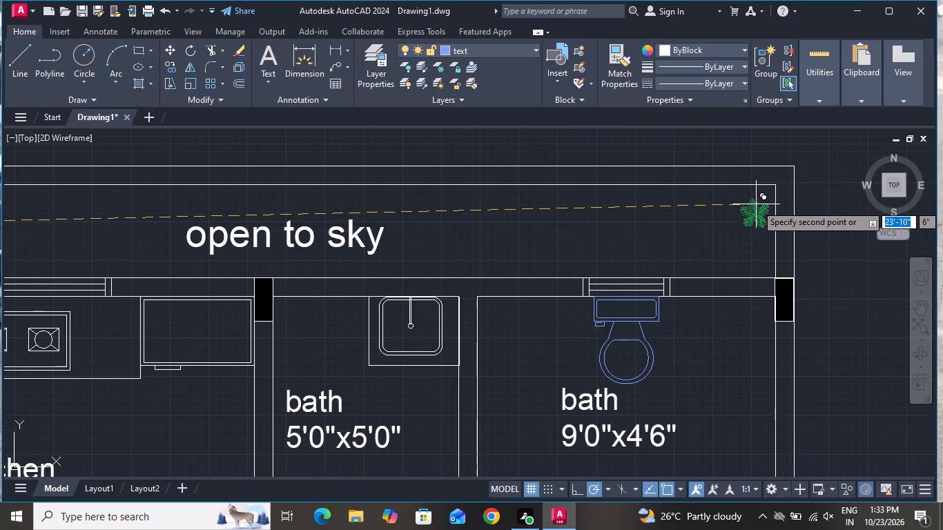
pyautogui.click(756, 204)
pyautogui.click(751, 244)
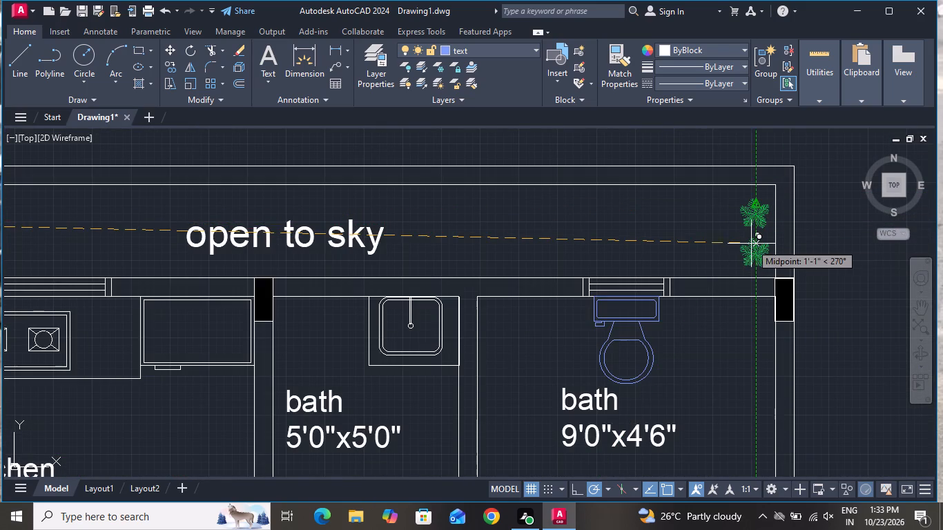
# Place two copies of the small palm tree, one above the other, at the west end of the north open-to-sky strip and finish copying.
pyautogui.scroll(-1, 609, 286)
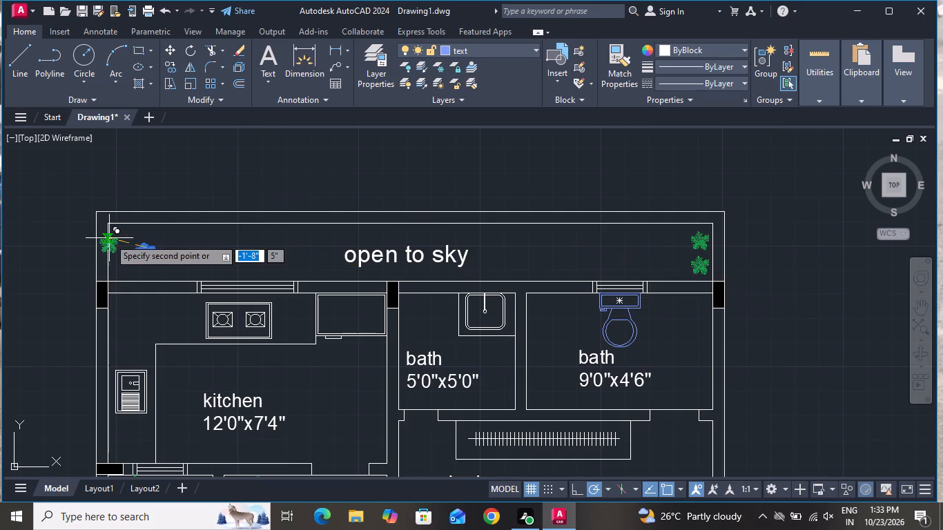
pyautogui.scroll(4, 112, 241)
pyautogui.scroll(-2, 188, 199)
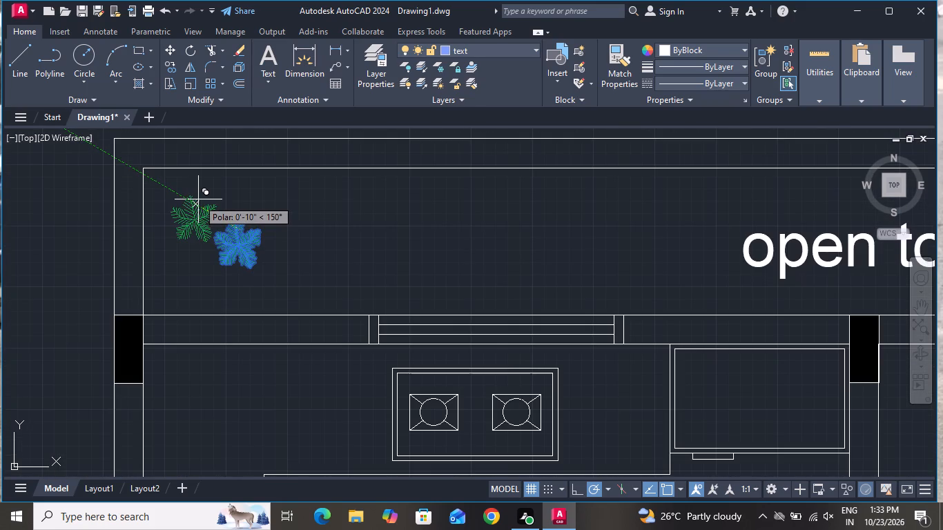
pyautogui.click(183, 189)
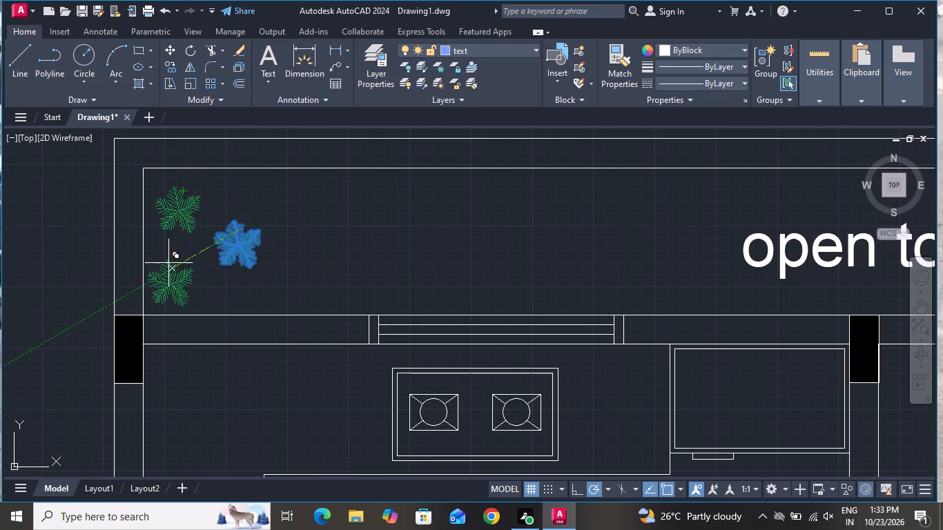
pyautogui.click(172, 274)
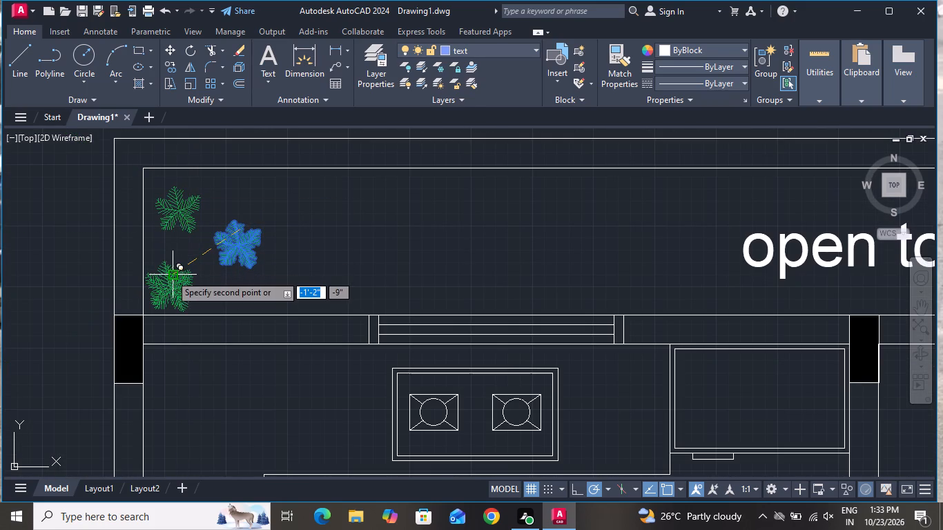
pyautogui.rightClick(171, 275)
pyautogui.click(193, 295)
# Delete the original small palm tree beside the two copies at the west end of the north open-to-sky strip.
pyautogui.click(233, 255)
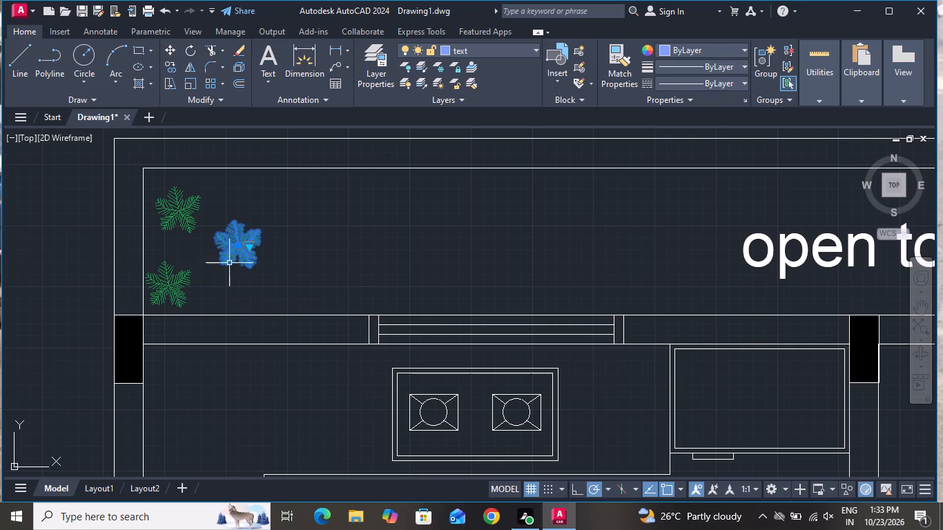
pyautogui.press('Delete')
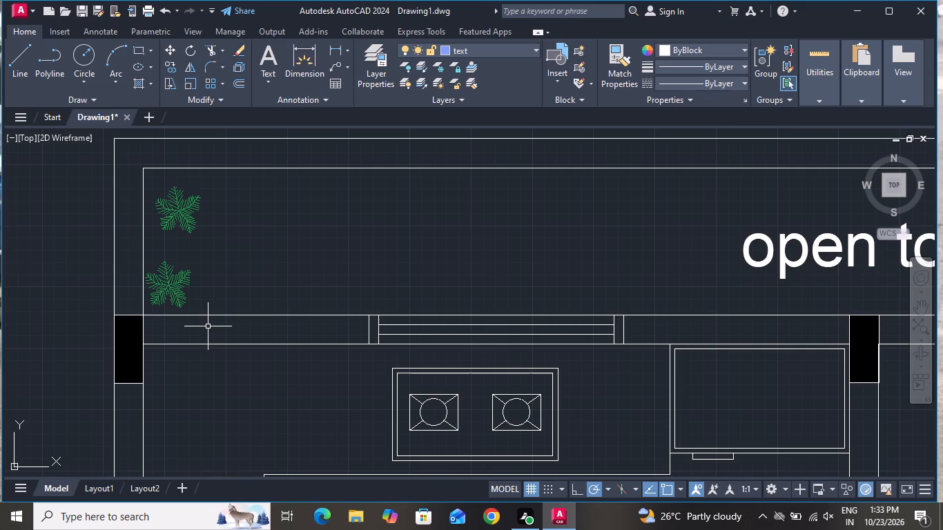
# Delete the spare palm tree standing outside the floor plan, east of the bedroom.
pyautogui.scroll(-3, 284, 367)
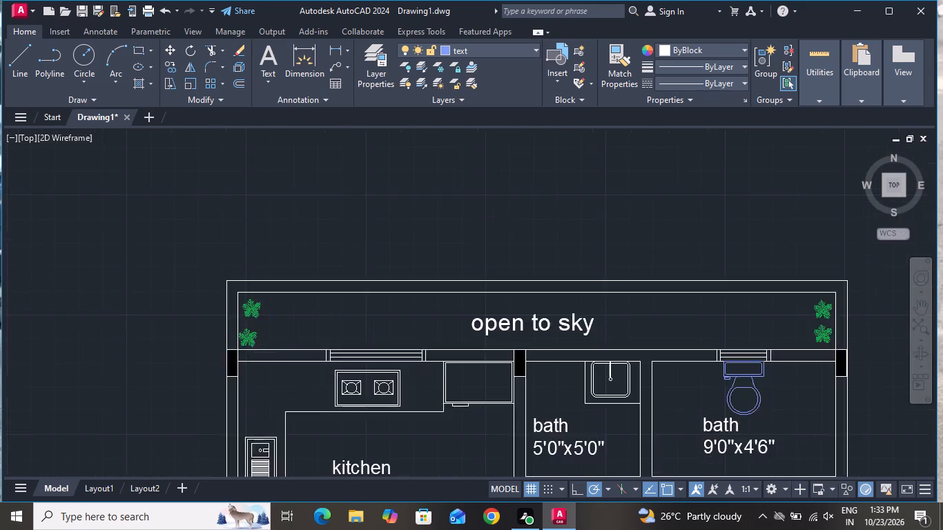
pyautogui.scroll(-3, 328, 375)
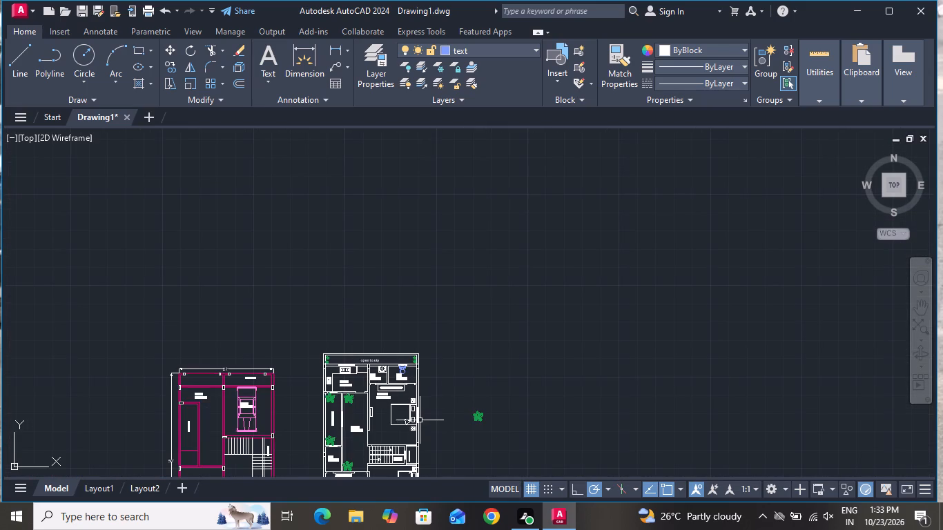
pyautogui.click(481, 416)
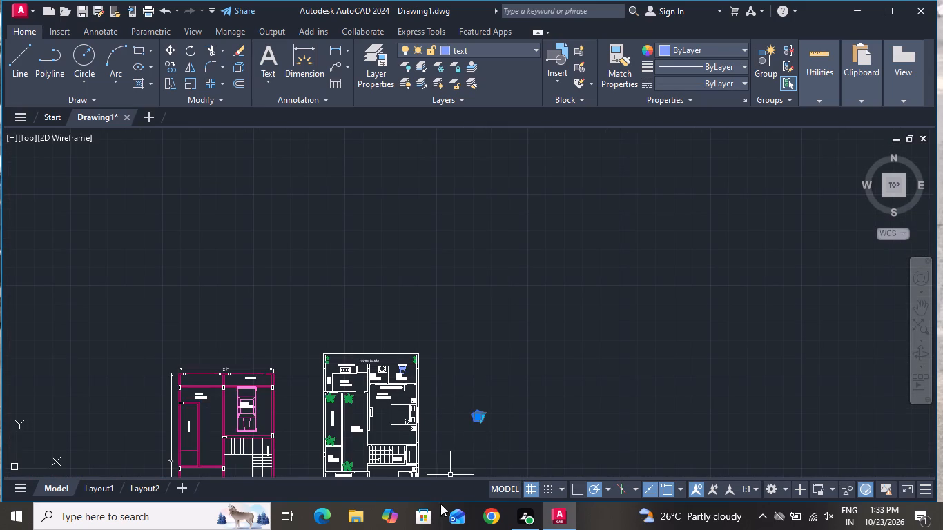
pyautogui.press('Delete')
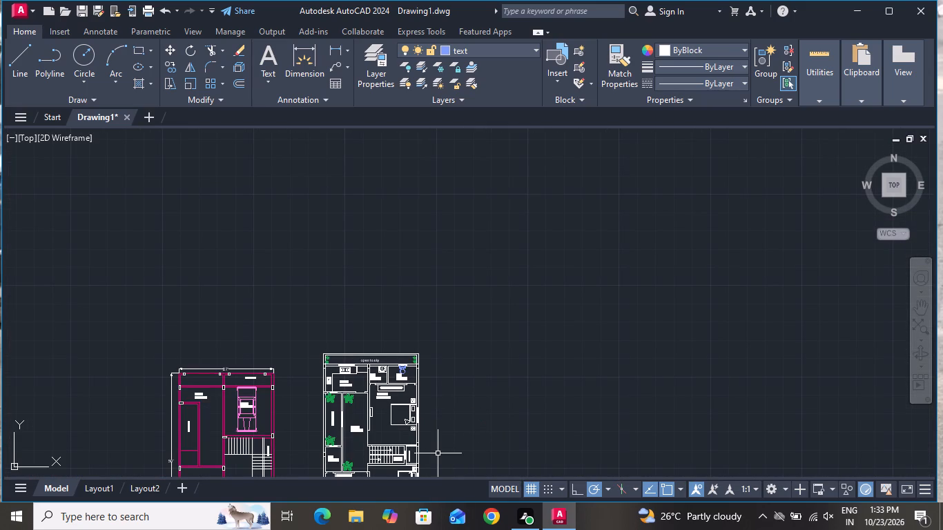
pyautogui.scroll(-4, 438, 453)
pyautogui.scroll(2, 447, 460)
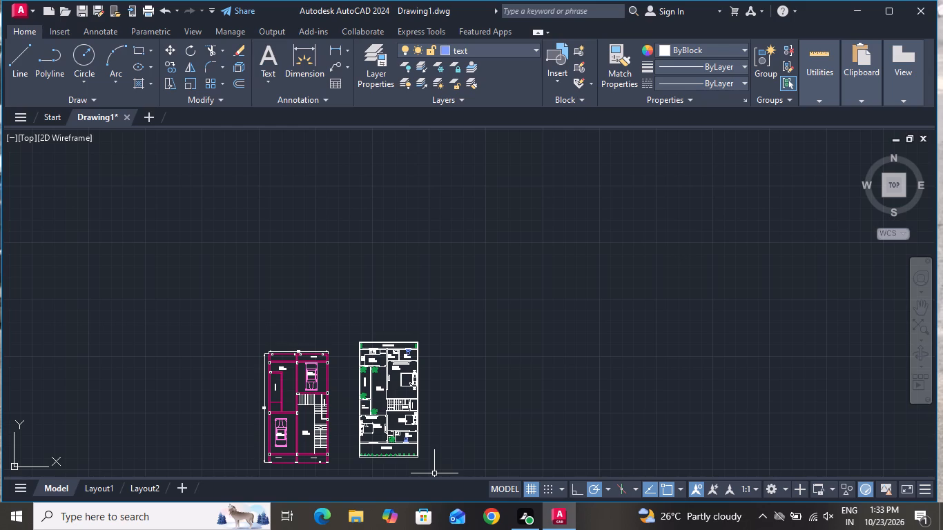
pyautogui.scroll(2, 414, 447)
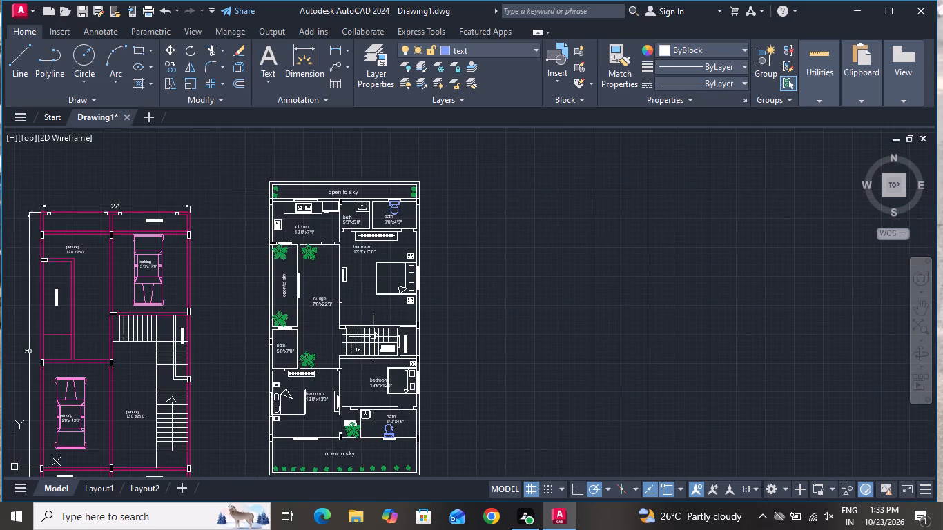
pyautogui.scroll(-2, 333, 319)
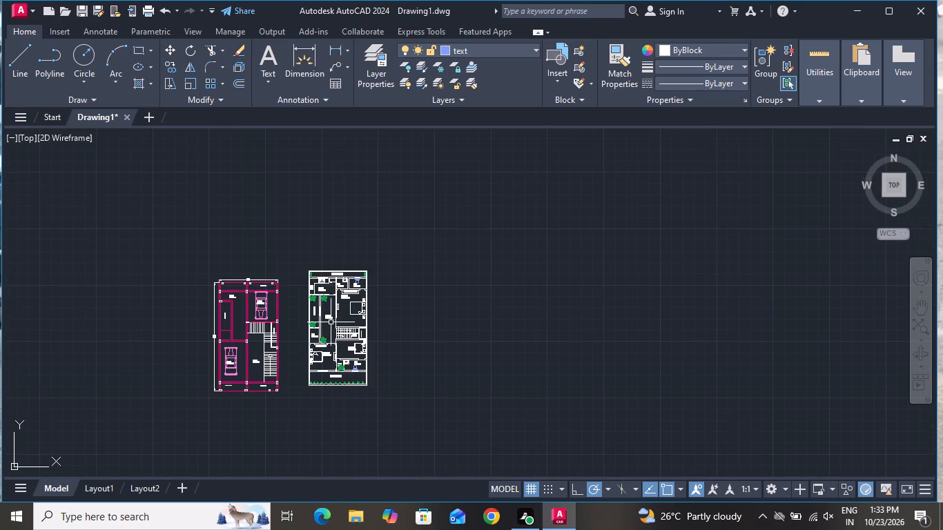
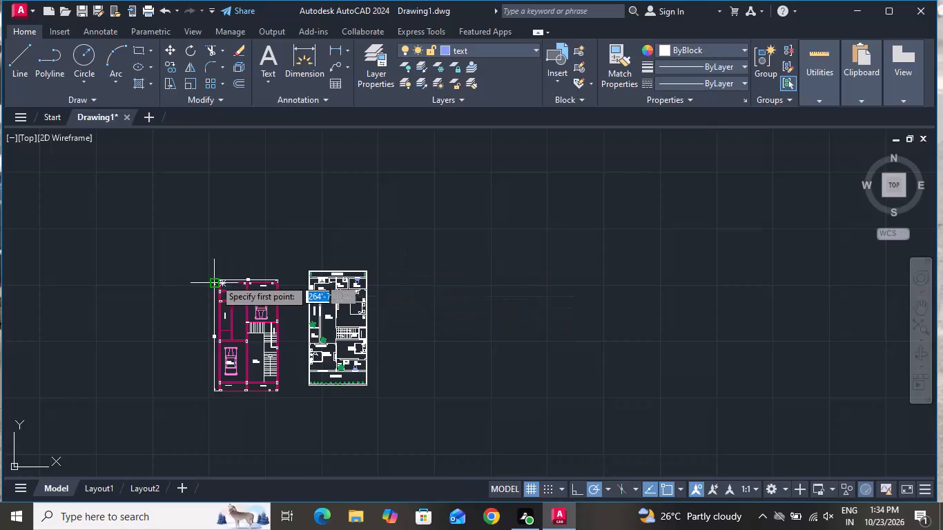
# Draw a 27' horizontal base line east of the furnished plan, continuing about 69' straight north from its east end, with Ortho on.
pyautogui.scroll(3, 214, 278)
pyautogui.scroll(-2, 214, 278)
pyautogui.scroll(-1, 387, 334)
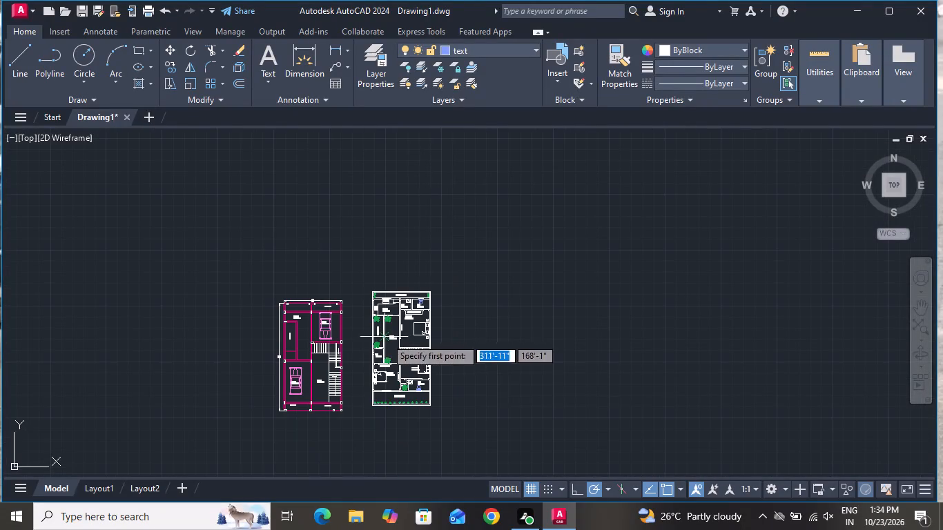
pyautogui.click(518, 387)
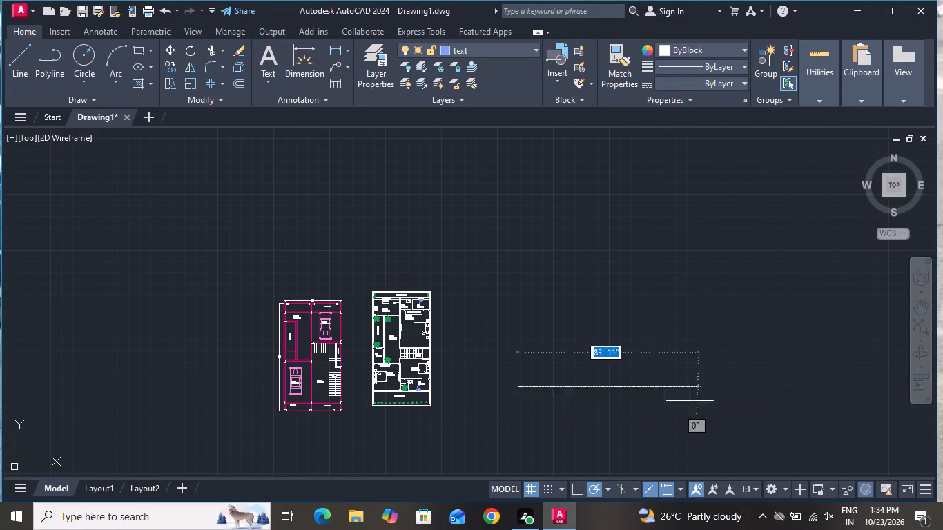
pyautogui.click(572, 491)
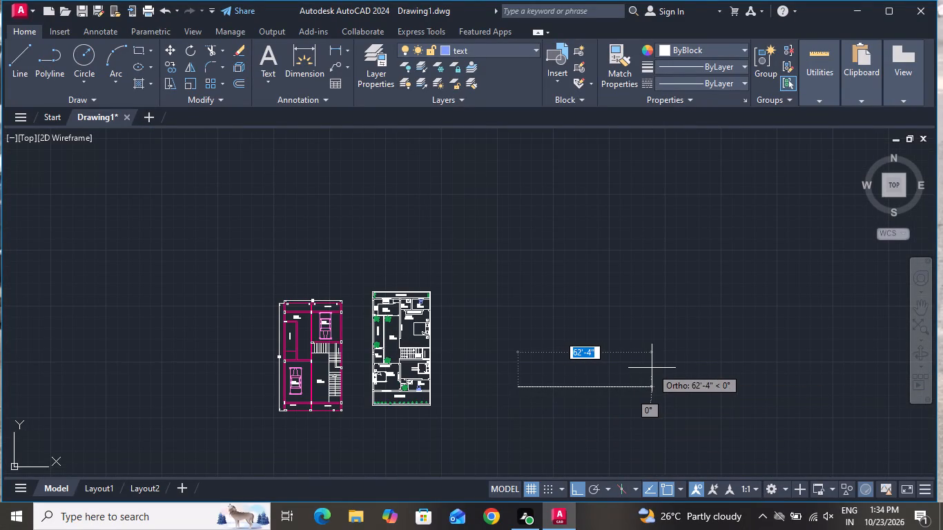
pyautogui.press('2')
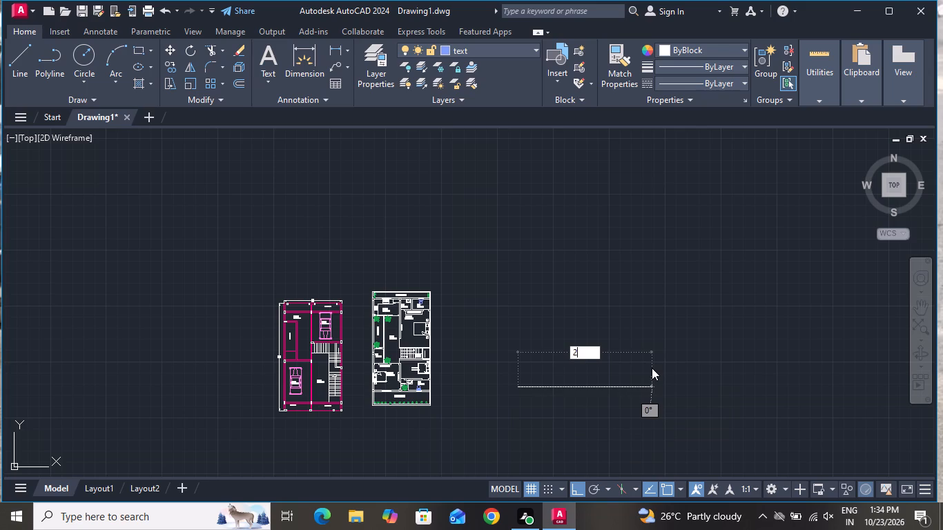
pyautogui.press('7')
pyautogui.press("'")
pyautogui.press('Return')
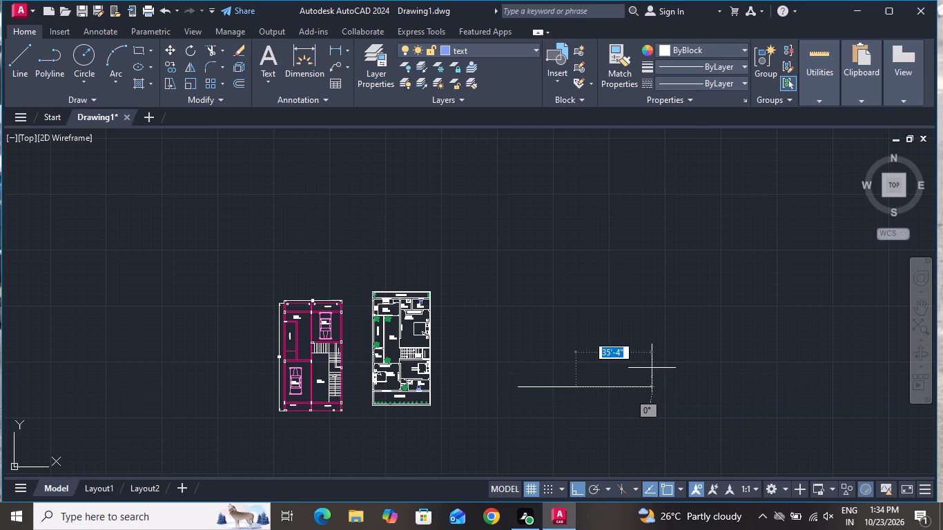
pyautogui.click(627, 238)
pyautogui.rightClick(629, 230)
pyautogui.click(644, 252)
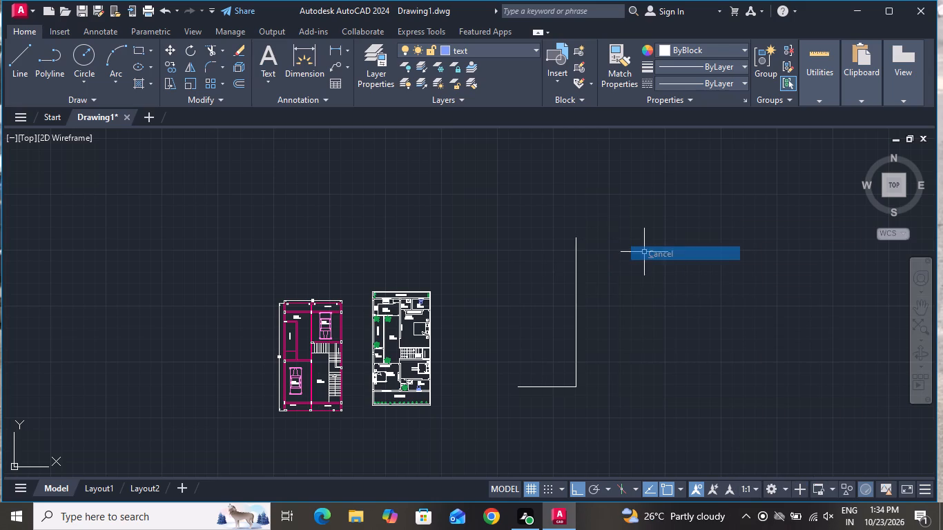
# Draw the west side line of the new outline about 70' straight north from the base line's west end.
pyautogui.click(9, 58)
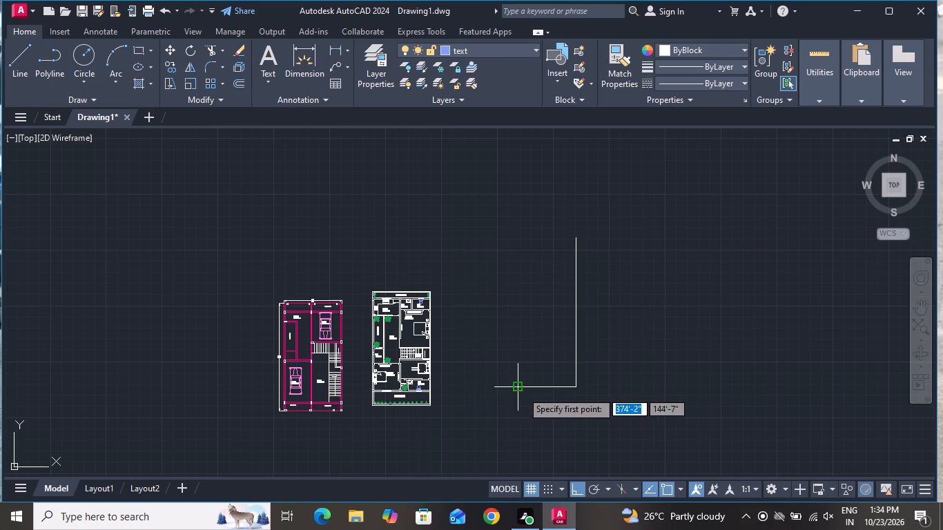
pyautogui.click(518, 386)
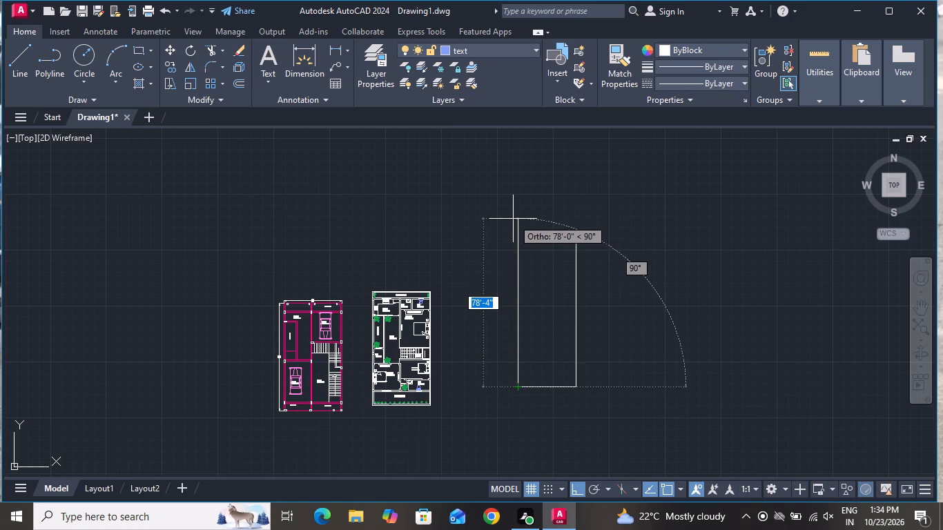
pyautogui.click(516, 237)
pyautogui.rightClick(516, 237)
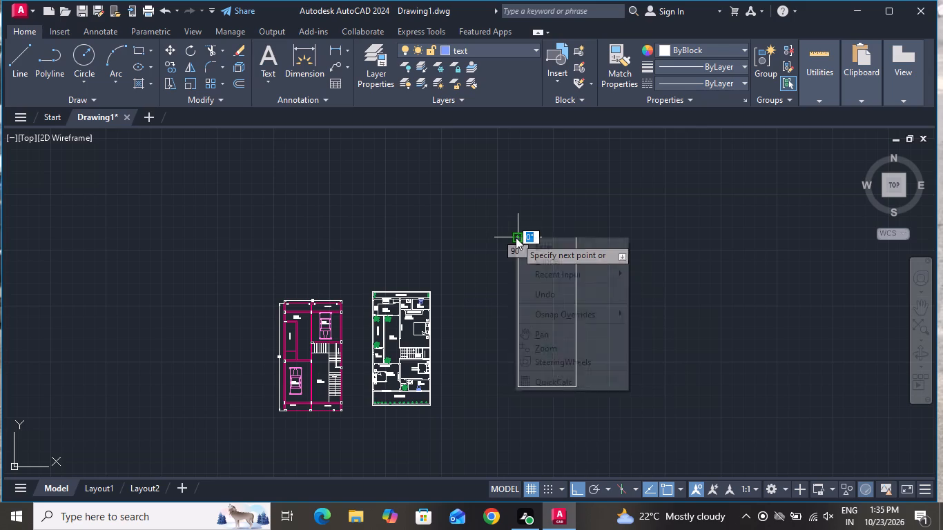
pyautogui.click(528, 259)
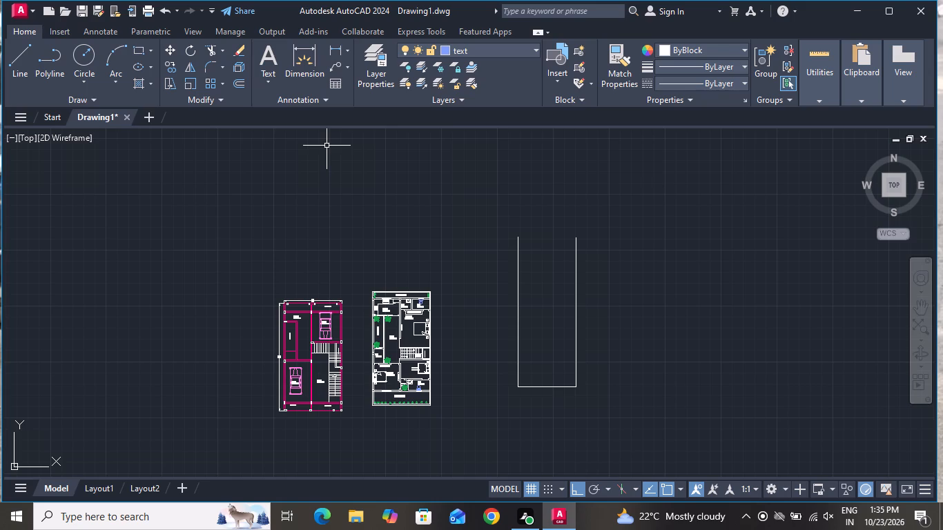
# Draw a line 3' north from the outline's southwest corner, continuing horizontally across to the east side line.
pyautogui.scroll(-1, 327, 146)
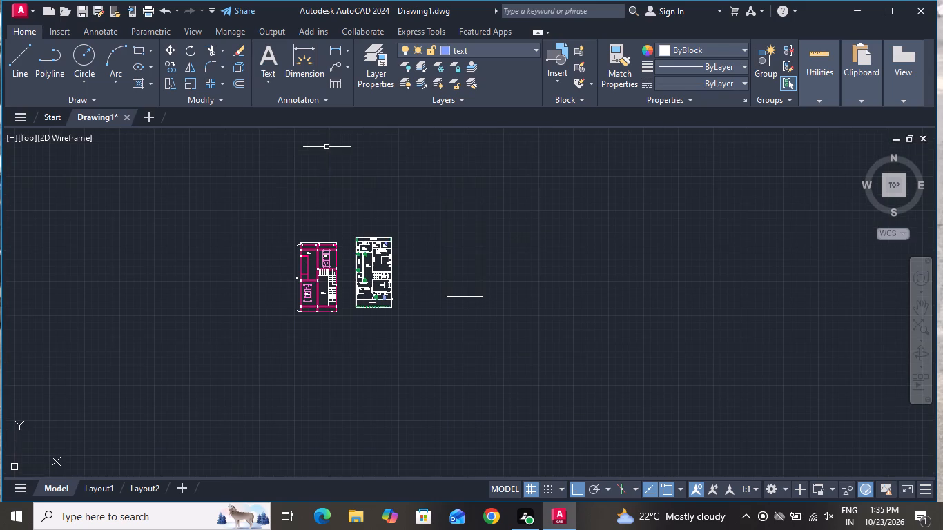
pyautogui.click(19, 50)
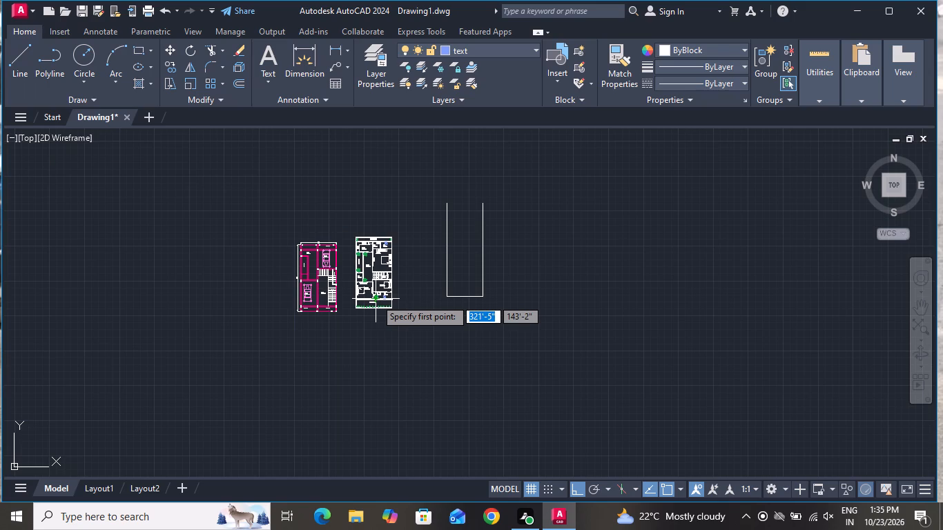
pyautogui.scroll(1, 378, 298)
pyautogui.scroll(1, 472, 291)
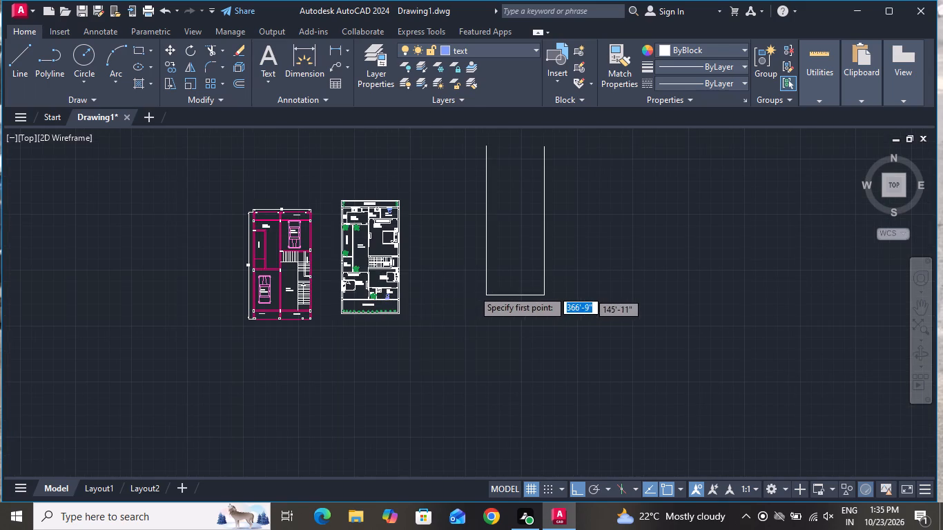
pyautogui.scroll(1, 473, 290)
pyautogui.click(503, 302)
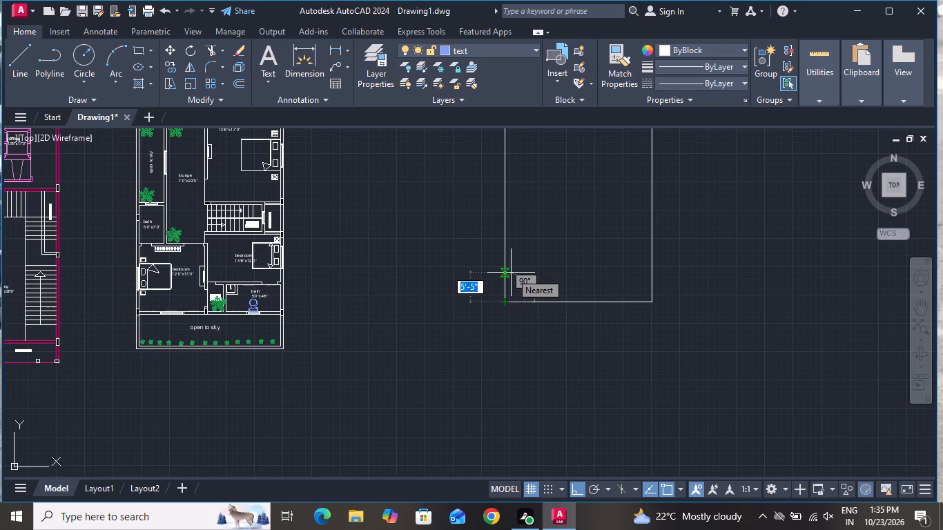
pyautogui.press('e')
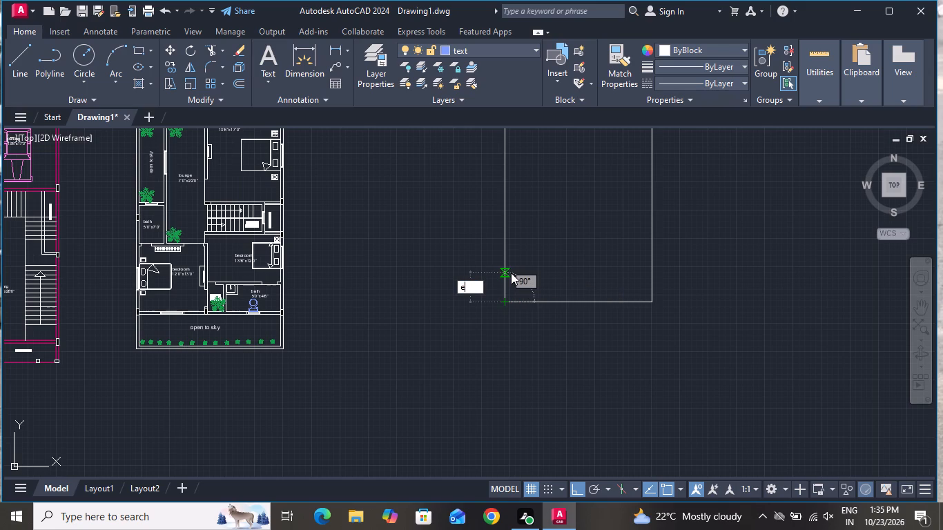
pyautogui.press('BackSpace')
pyautogui.press('3')
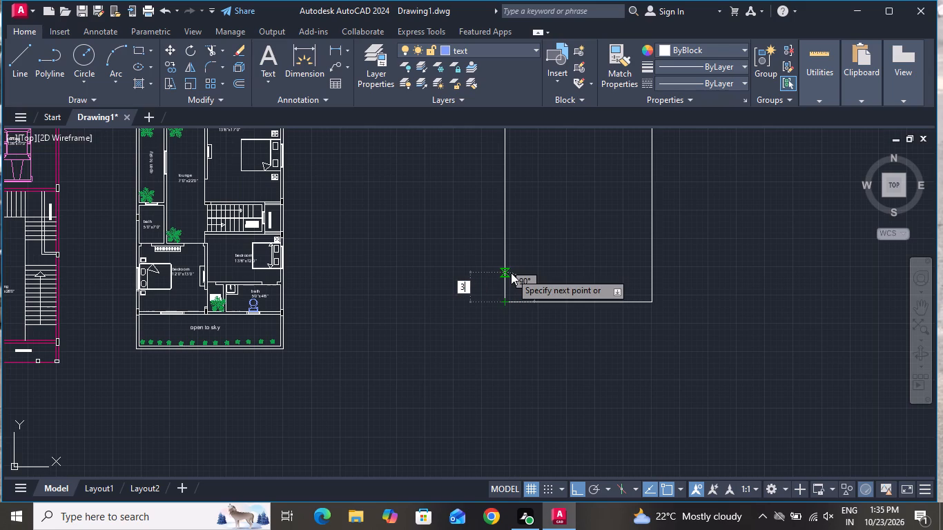
pyautogui.press("'")
pyautogui.press('Return')
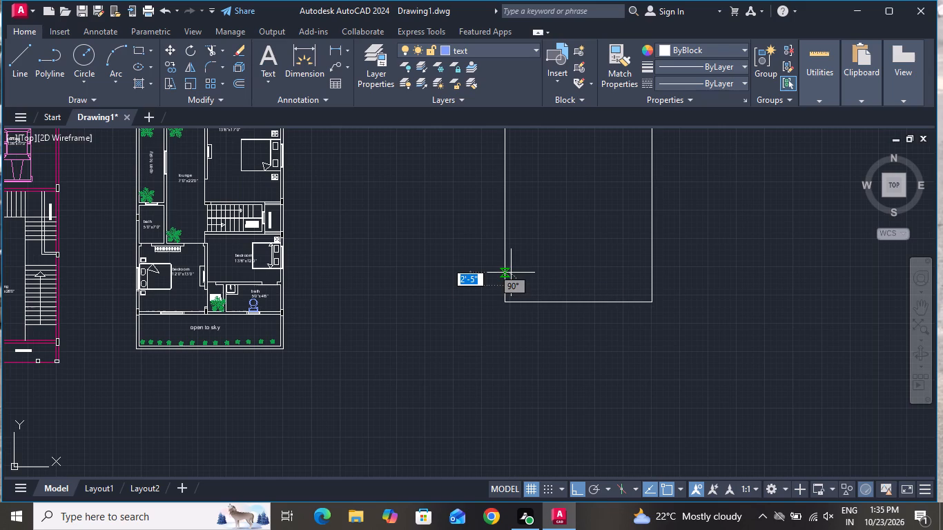
pyautogui.click(652, 287)
pyautogui.rightClick(652, 288)
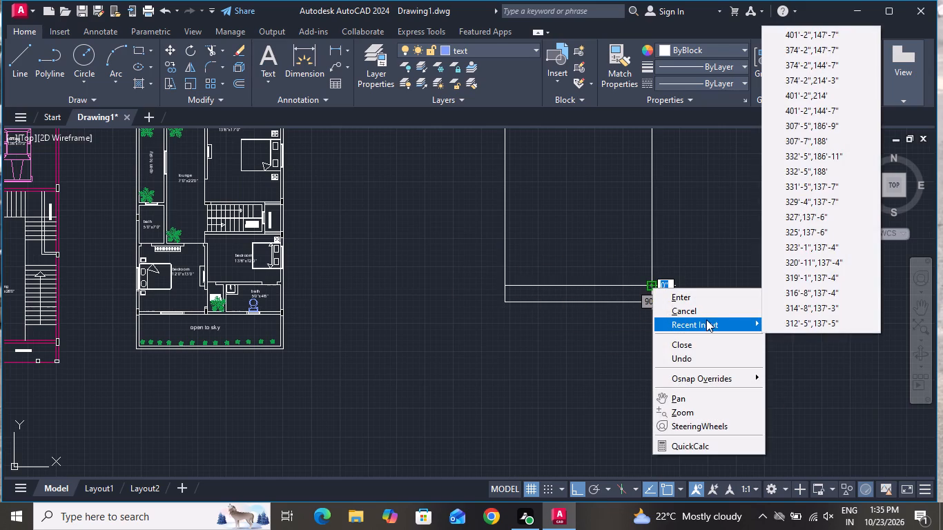
pyautogui.click(705, 308)
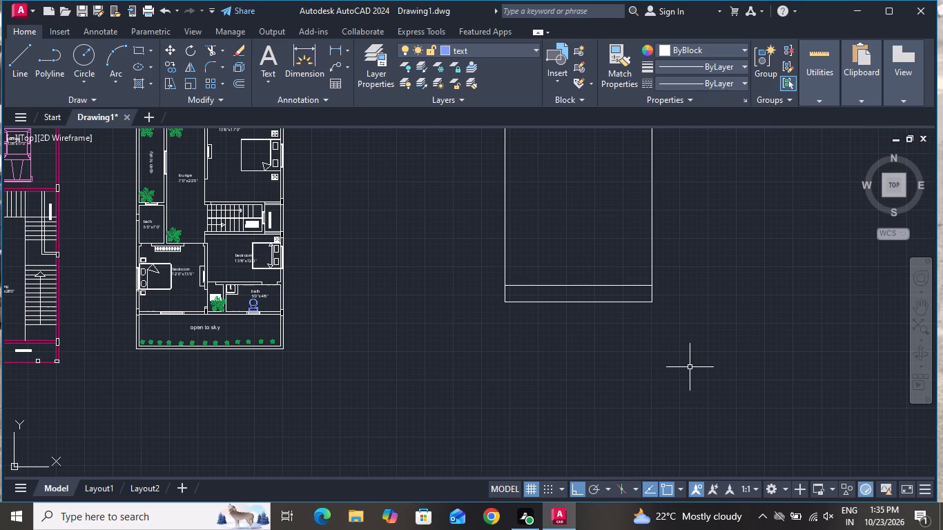
# Offset the horizontal line above the base line 12' to the north.
pyautogui.write('o')
pyautogui.press('space')
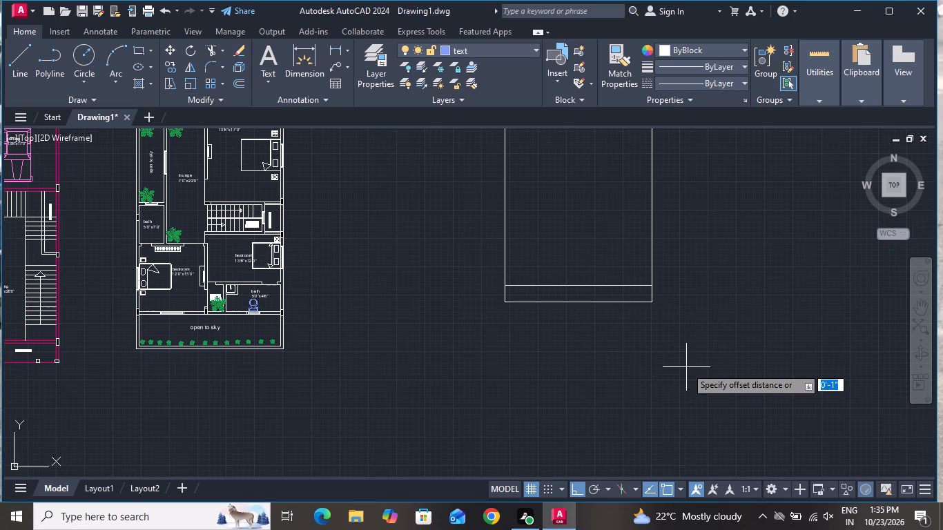
pyautogui.write('12')
pyautogui.press("'")
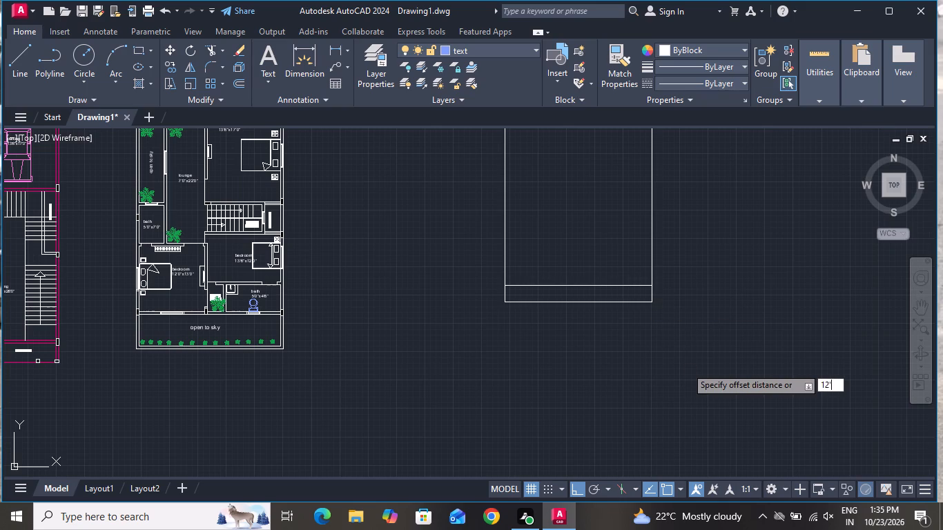
pyautogui.press('Return')
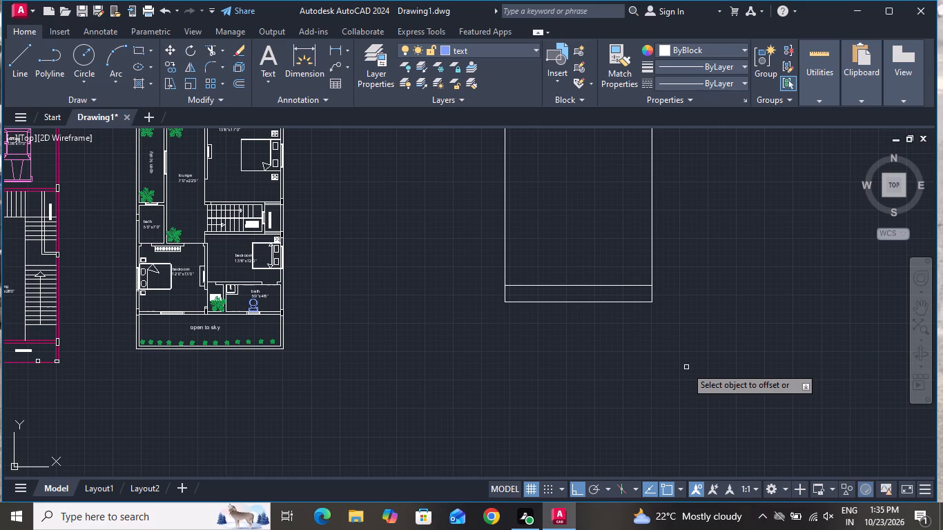
pyautogui.click(574, 286)
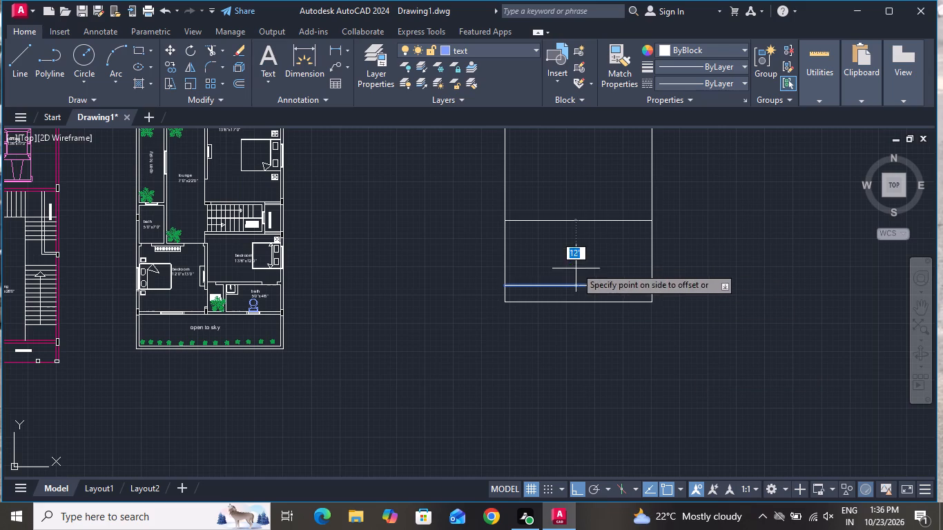
pyautogui.click(577, 257)
pyautogui.scroll(-1, 571, 313)
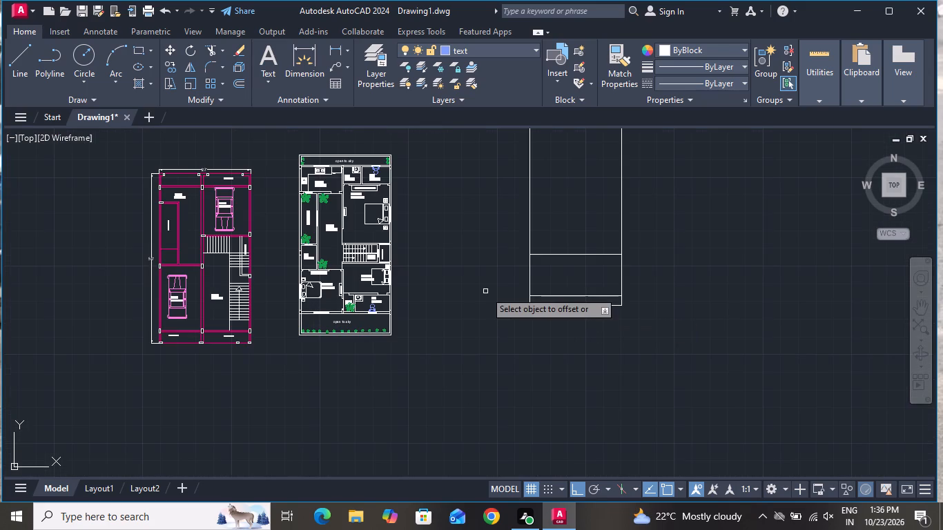
pyautogui.rightClick(490, 288)
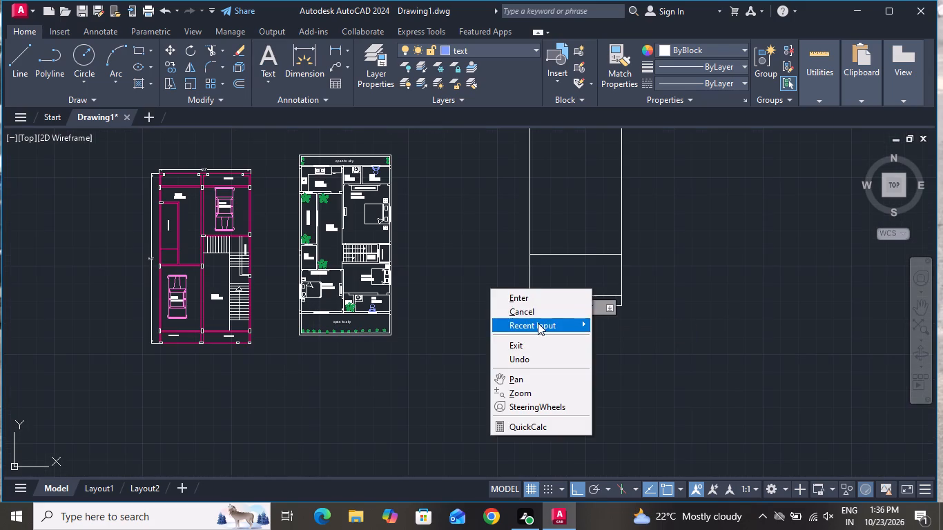
pyautogui.click(547, 315)
# Offset the northernmost horizontal line a further 6" to the north to form a double wall line.
pyautogui.write('o')
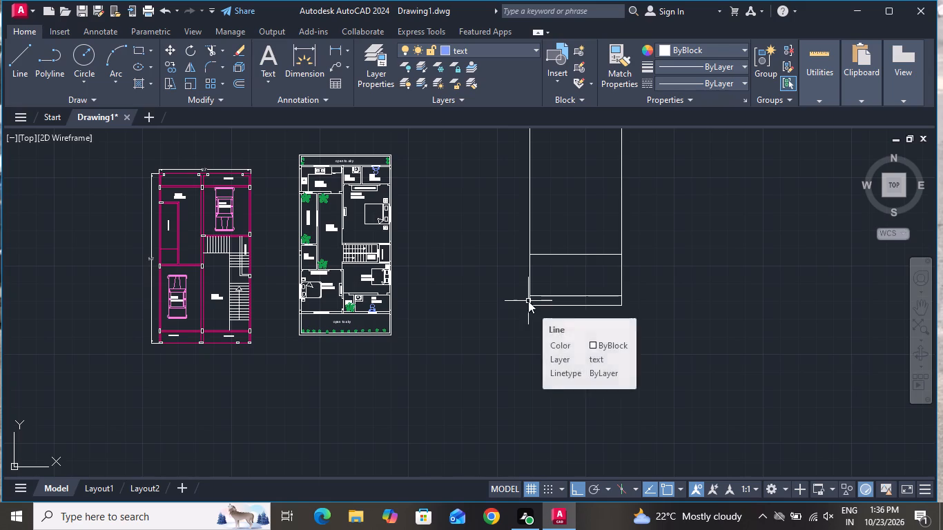
pyautogui.press('space')
pyautogui.press('6')
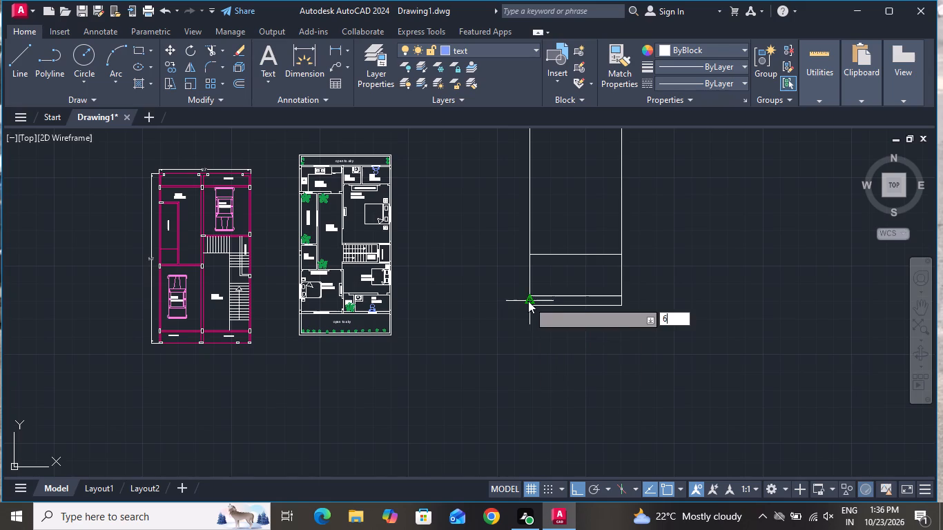
pyautogui.hotkey('shift', '"')
pyautogui.press('Return')
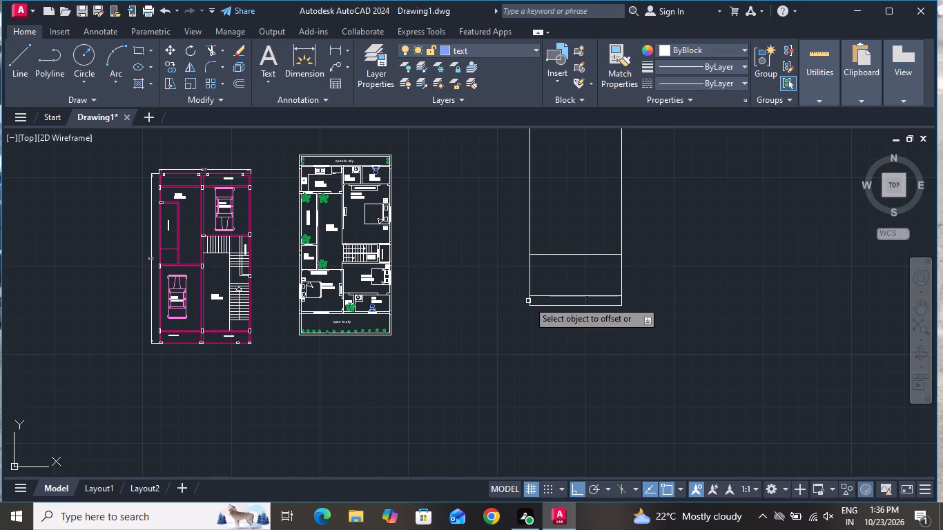
pyautogui.click(566, 255)
pyautogui.click(570, 230)
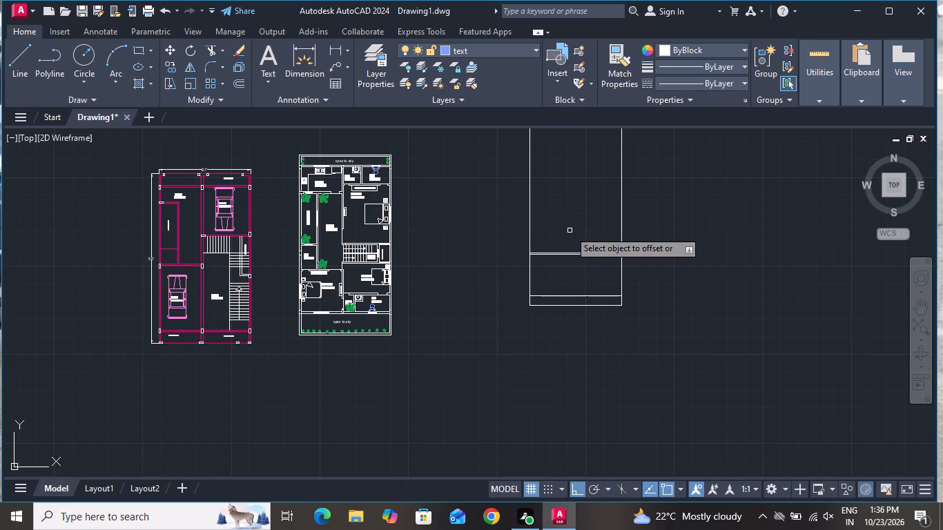
pyautogui.rightClick(575, 260)
pyautogui.click(596, 279)
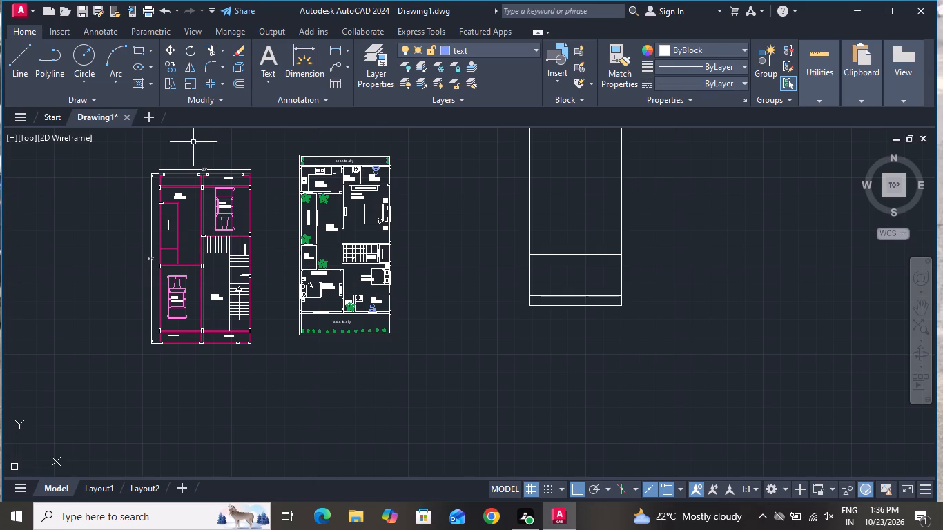
# Draw a wall line about 13'-9" north from the midpoint of the double wall's upper line in the new outline.
pyautogui.click(16, 63)
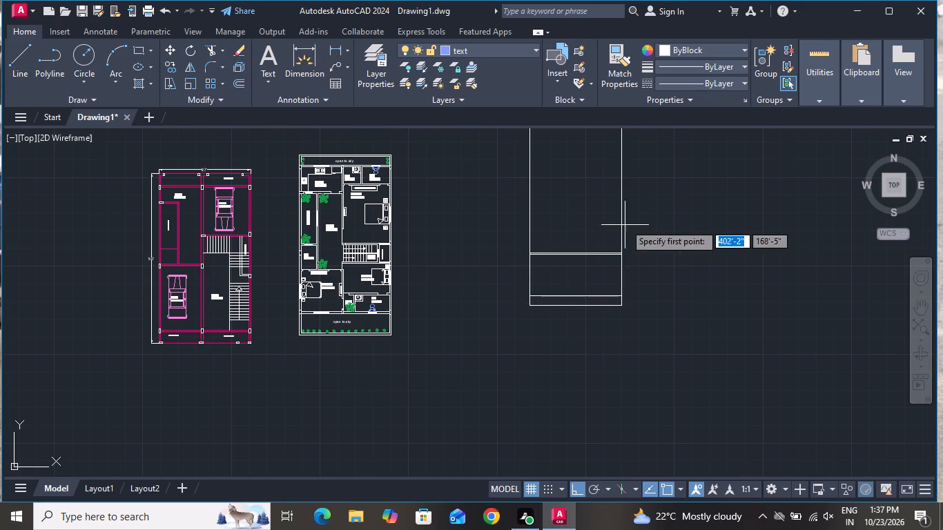
pyautogui.scroll(1, 623, 242)
pyautogui.scroll(2, 516, 215)
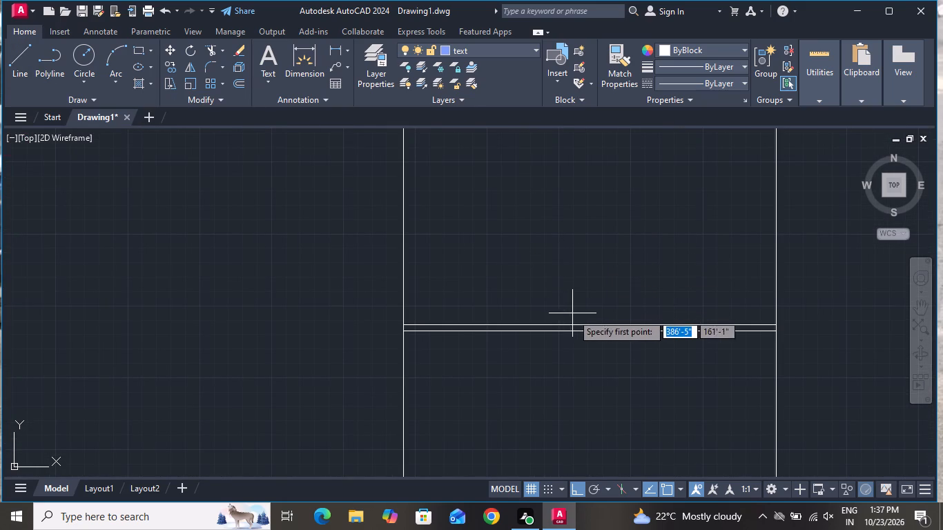
pyautogui.click(590, 322)
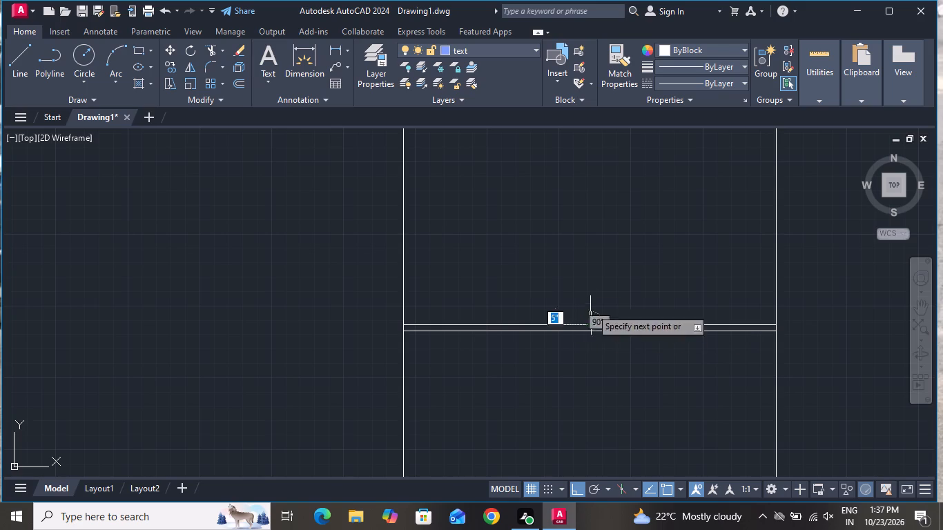
pyautogui.click(583, 135)
pyautogui.rightClick(583, 137)
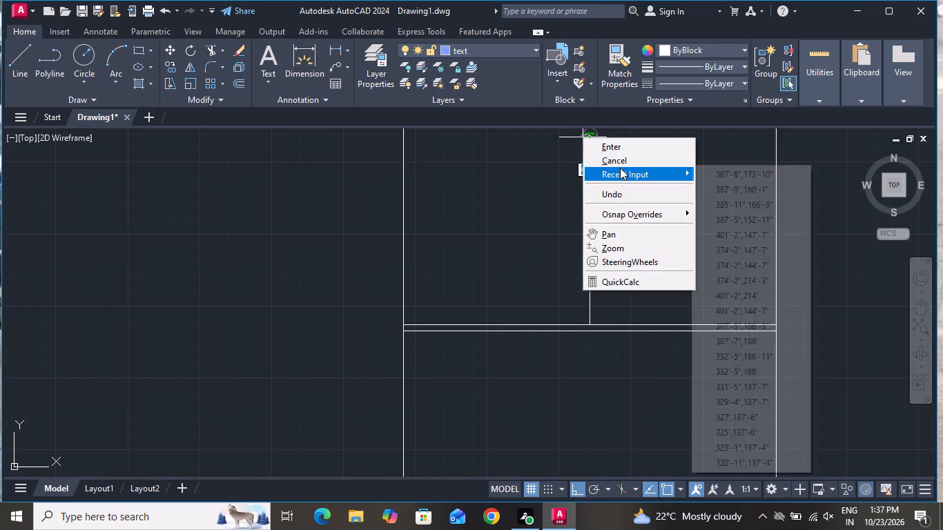
pyautogui.click(620, 164)
pyautogui.scroll(-1, 590, 212)
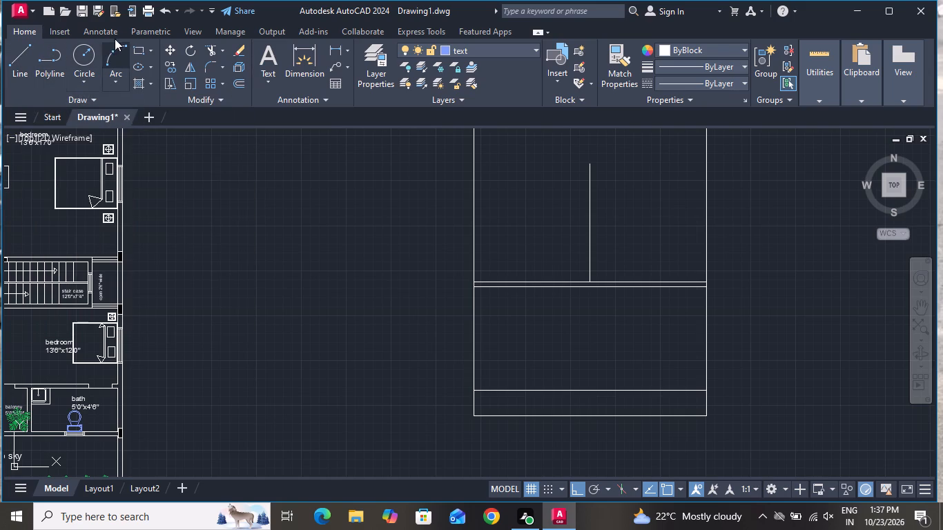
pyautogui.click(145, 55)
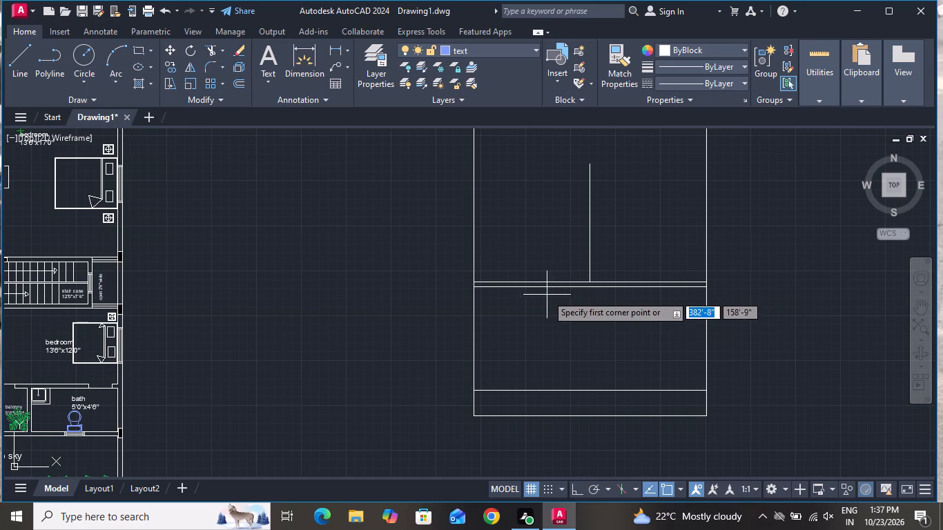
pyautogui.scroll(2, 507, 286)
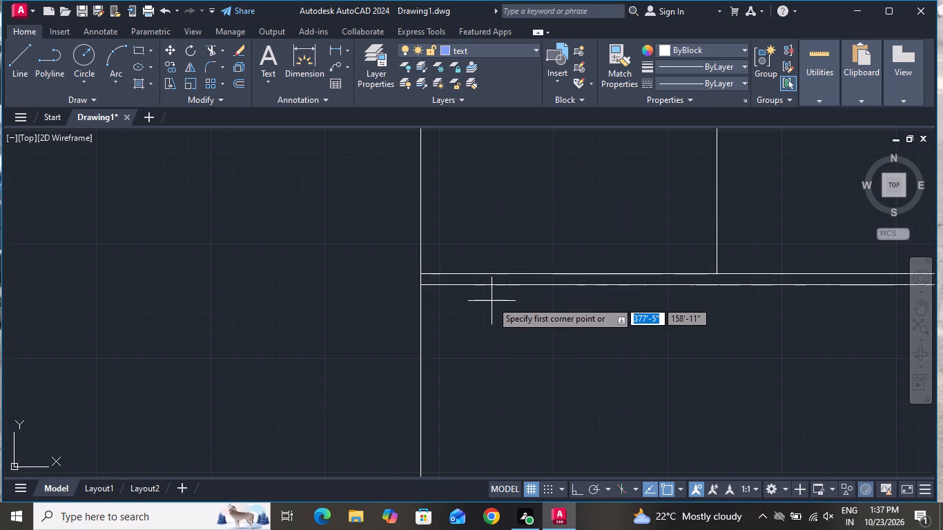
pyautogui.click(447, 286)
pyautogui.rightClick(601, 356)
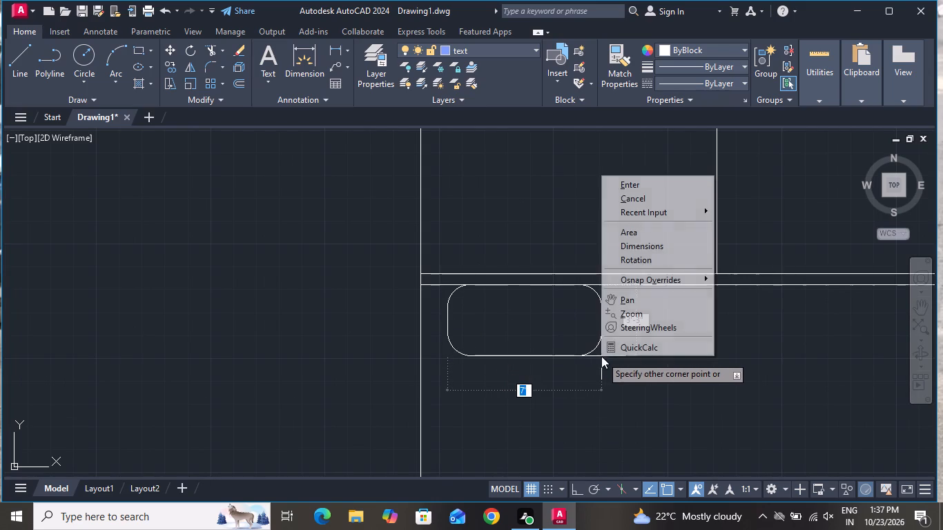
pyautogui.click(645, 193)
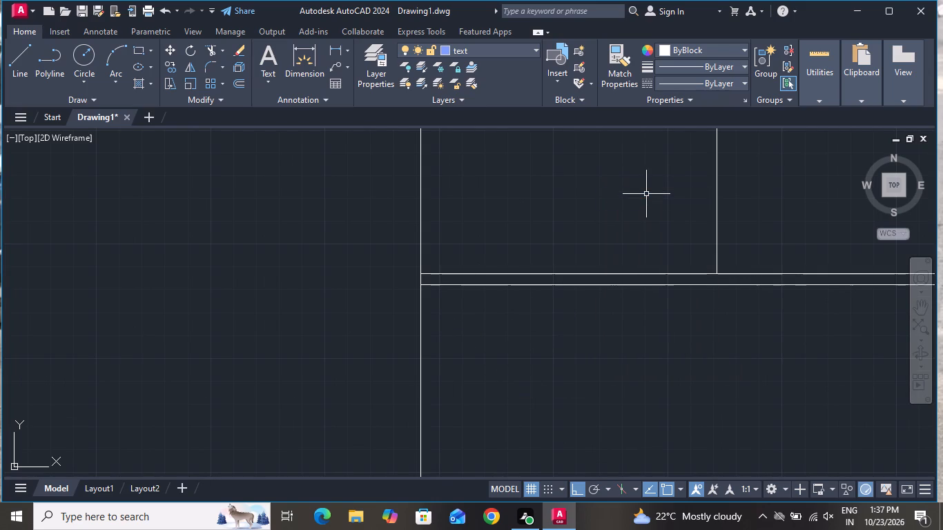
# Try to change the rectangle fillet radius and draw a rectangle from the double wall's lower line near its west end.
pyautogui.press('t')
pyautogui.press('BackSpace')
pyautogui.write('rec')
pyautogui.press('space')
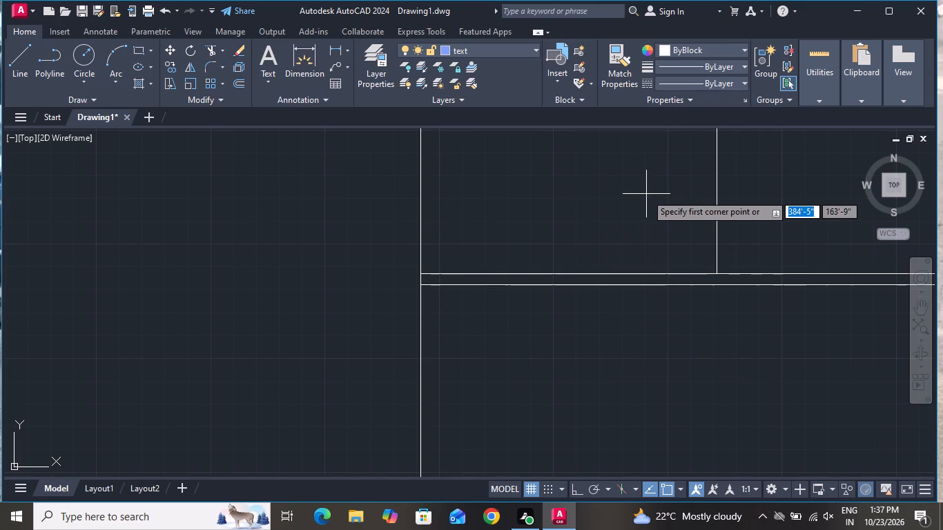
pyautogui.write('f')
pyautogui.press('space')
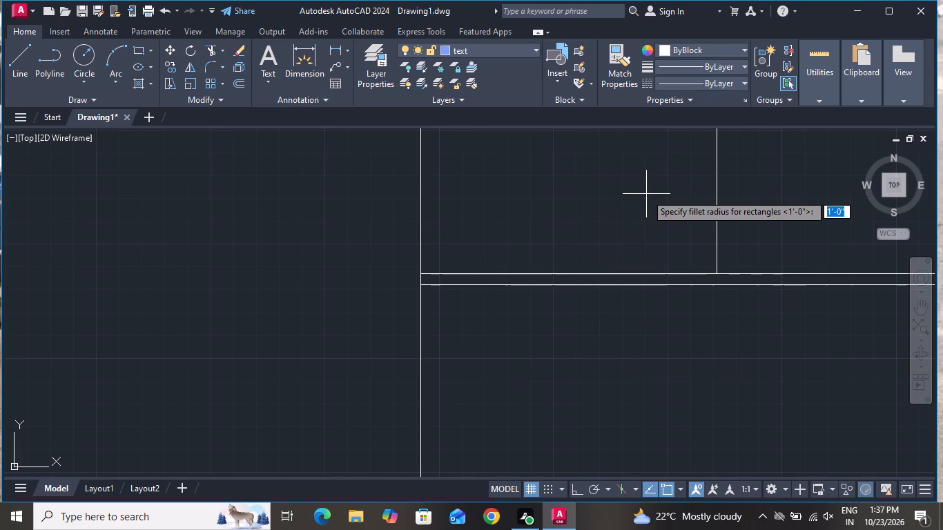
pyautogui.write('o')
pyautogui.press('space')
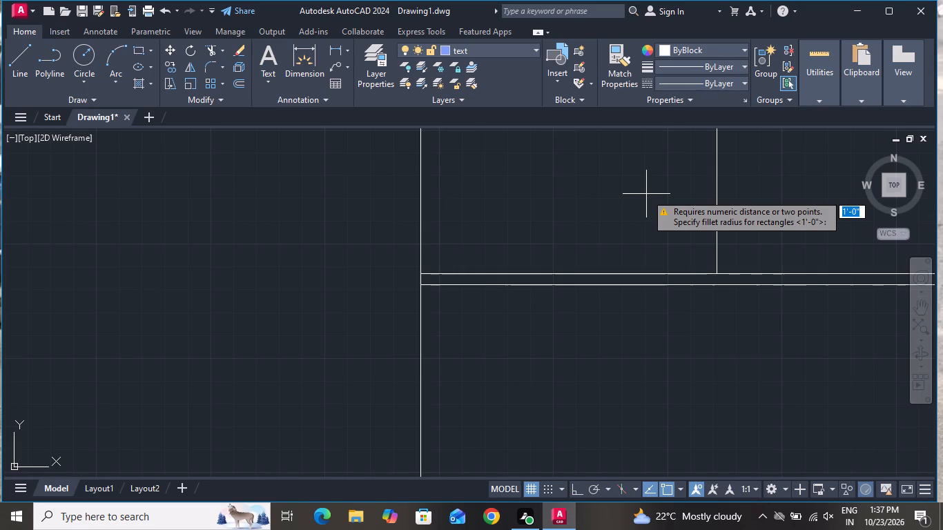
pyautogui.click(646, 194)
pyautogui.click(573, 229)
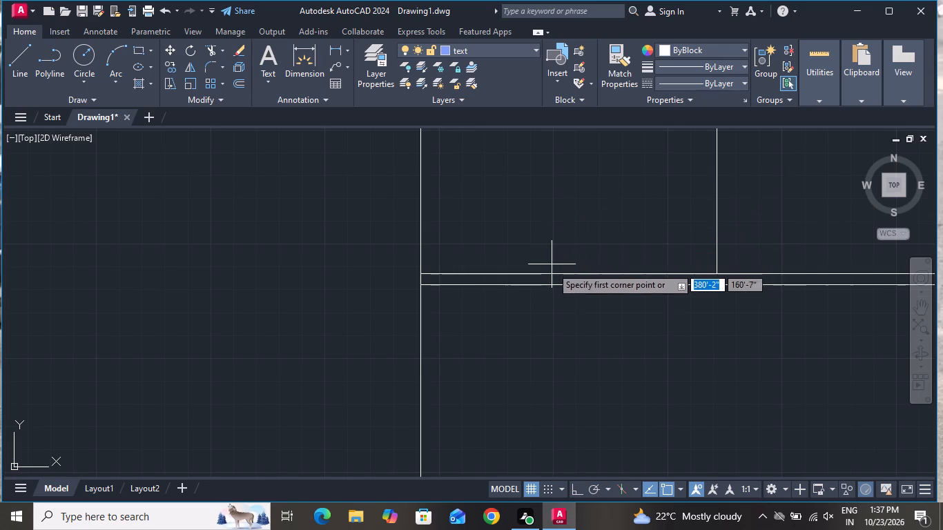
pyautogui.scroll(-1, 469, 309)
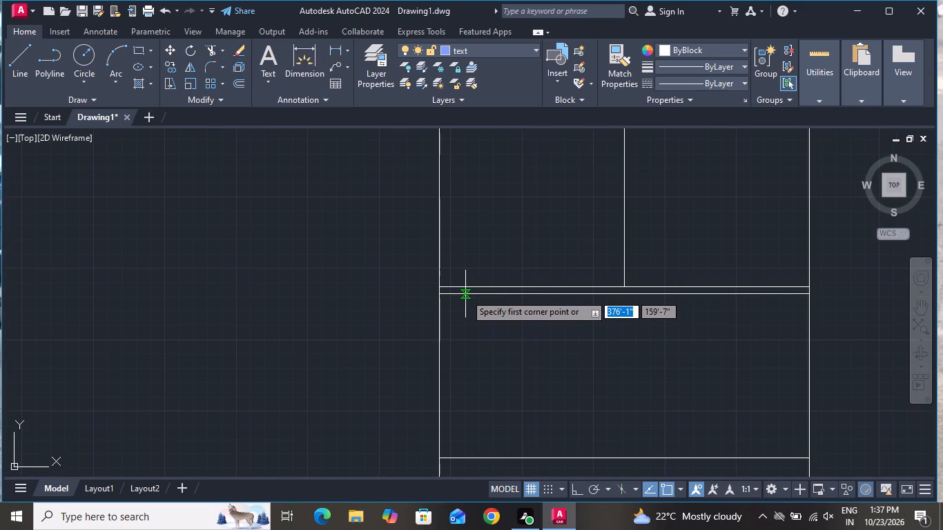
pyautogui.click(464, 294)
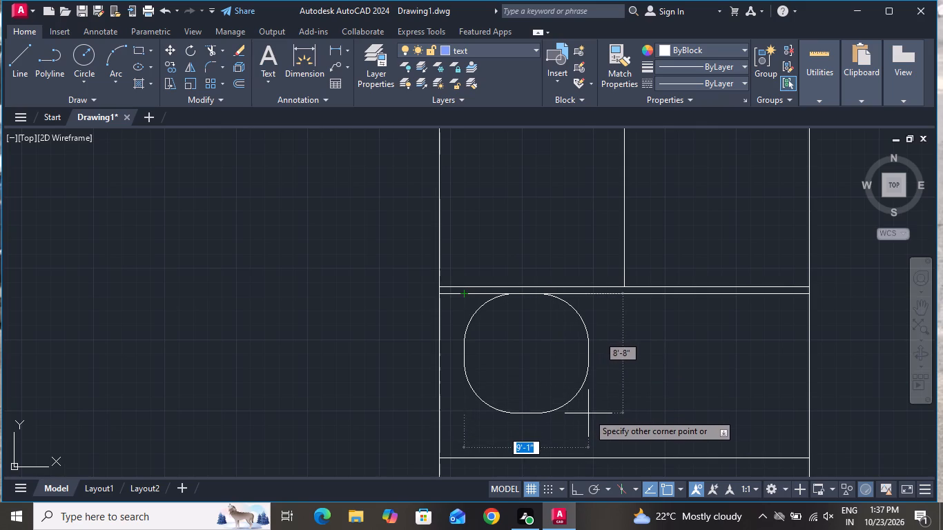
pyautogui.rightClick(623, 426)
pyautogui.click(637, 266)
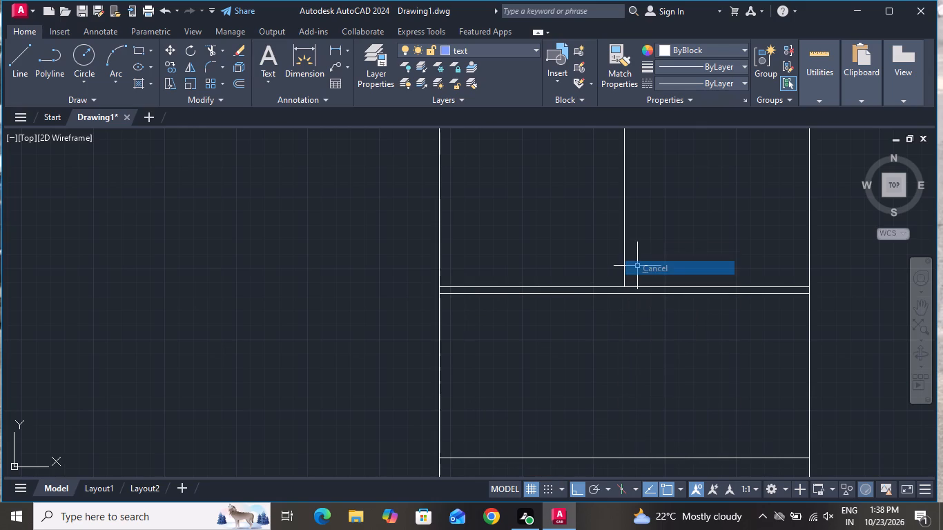
# Copy the whole palm-planted furnished plan and place one copy directly north of the original.
pyautogui.scroll(-4, 628, 391)
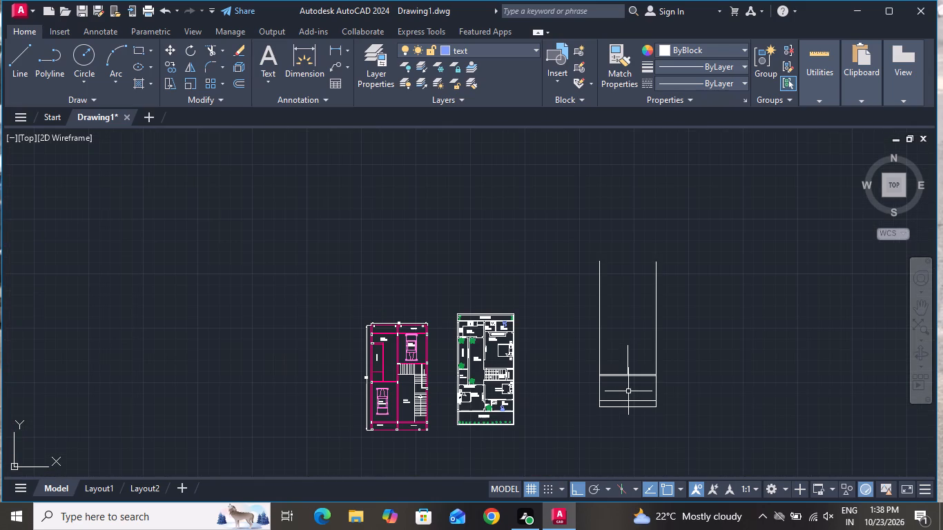
pyautogui.scroll(1, 538, 360)
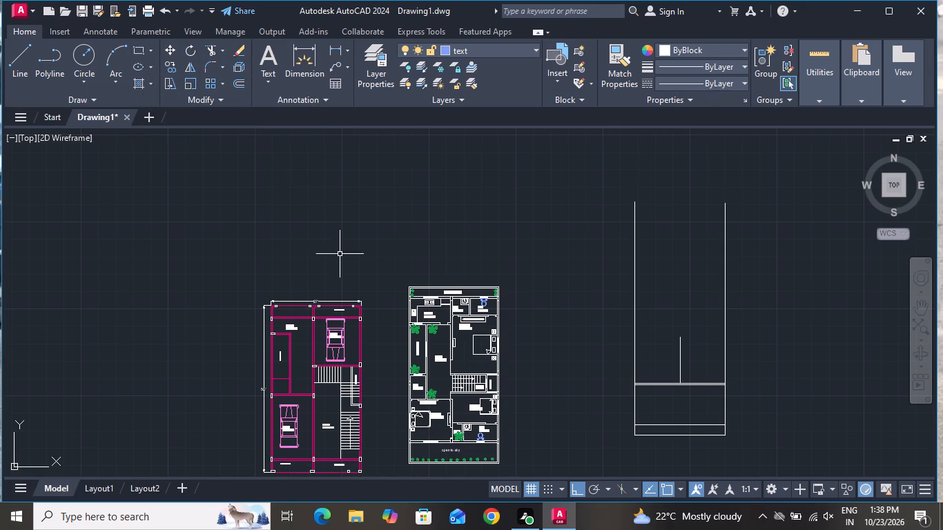
pyautogui.click(526, 255)
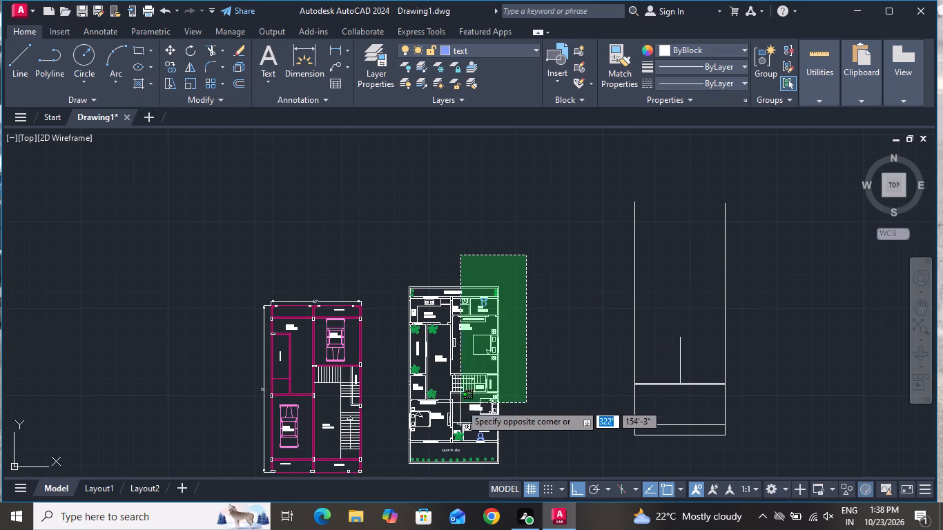
pyautogui.click(381, 475)
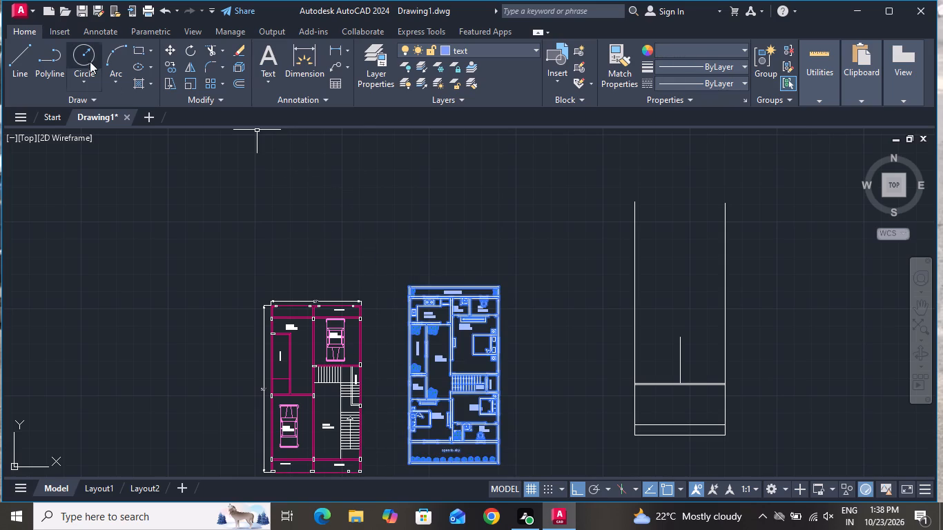
pyautogui.click(170, 63)
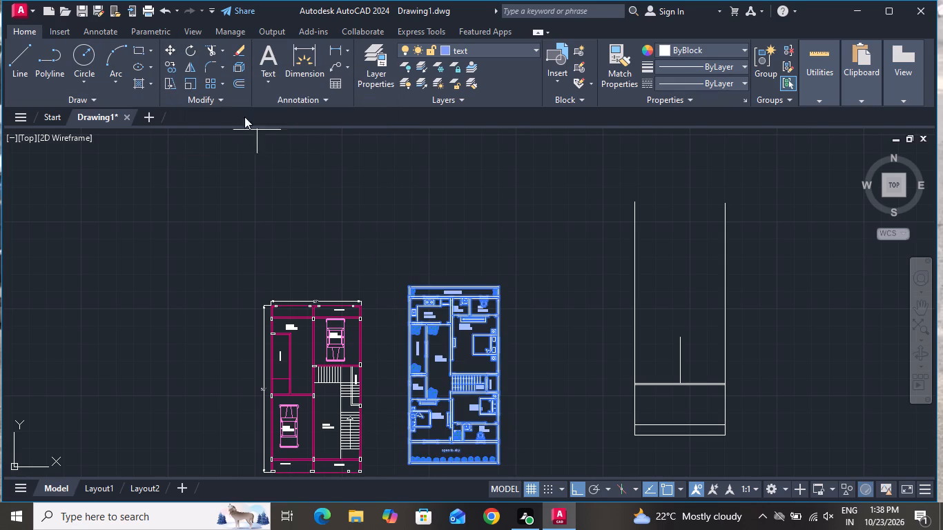
pyautogui.click(443, 292)
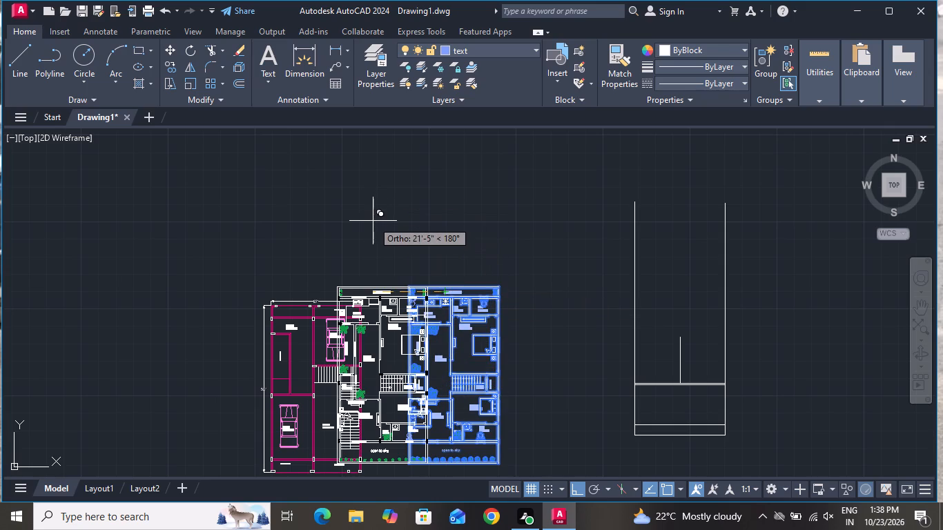
pyautogui.click(367, 141)
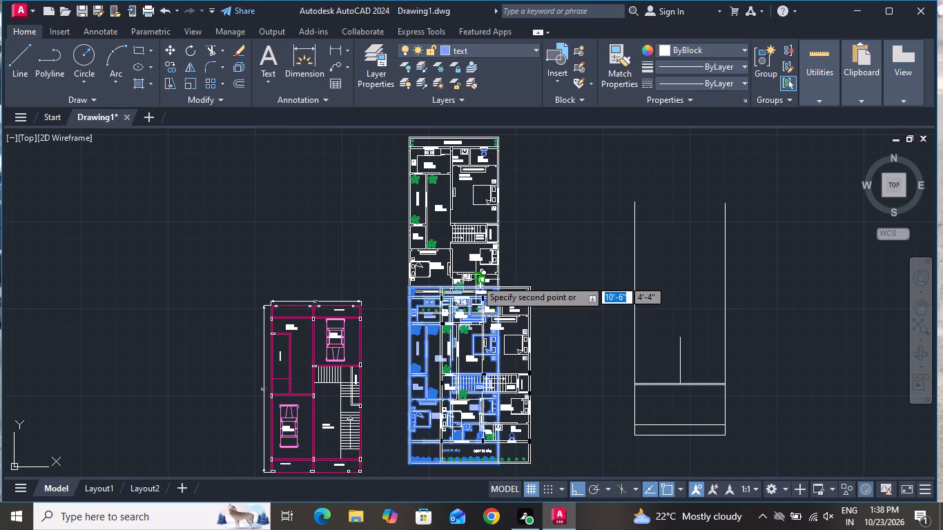
# Place four more copies of the furnished plan in a row west of the parking plan, level with the original.
pyautogui.scroll(-1, 470, 286)
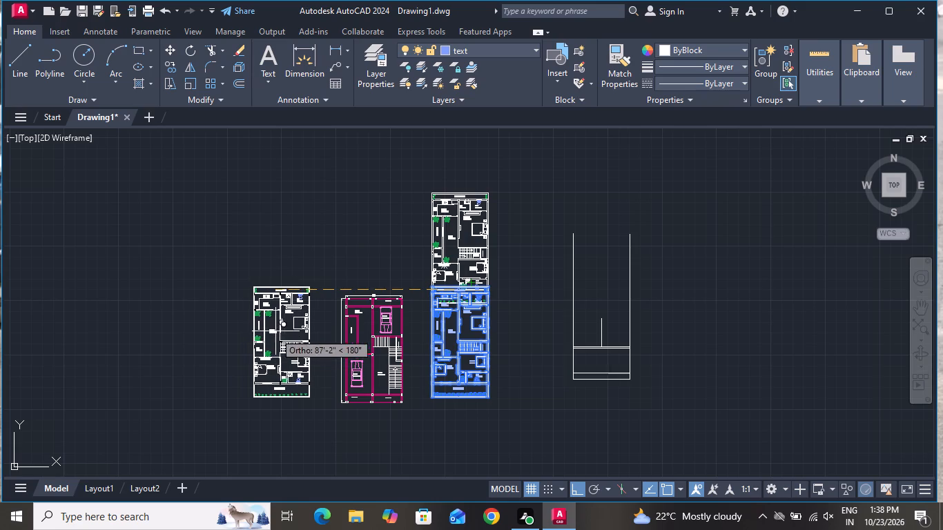
pyautogui.click(184, 227)
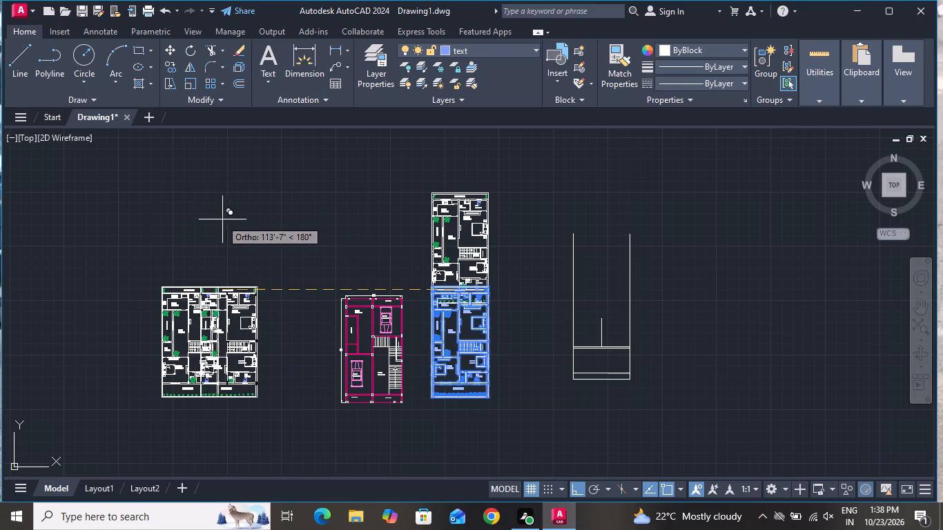
pyautogui.click(268, 222)
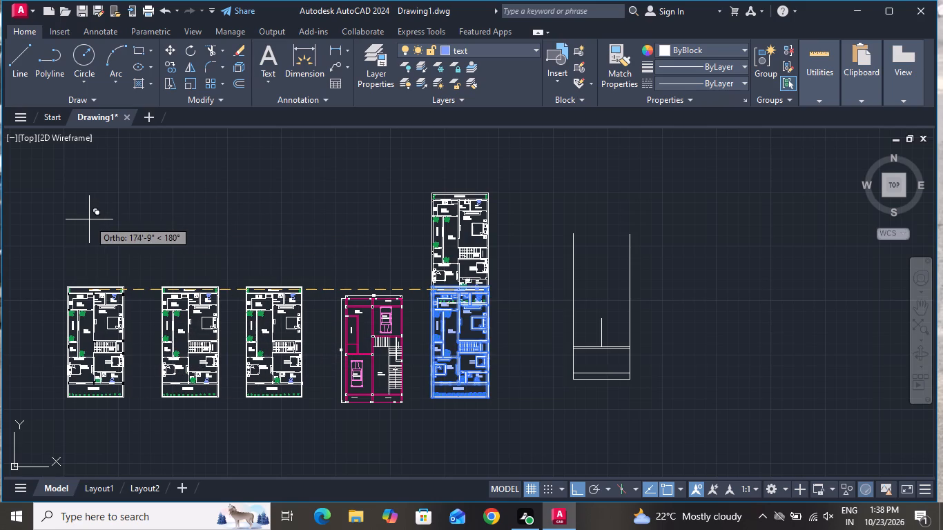
pyautogui.click(89, 219)
pyautogui.click(6, 231)
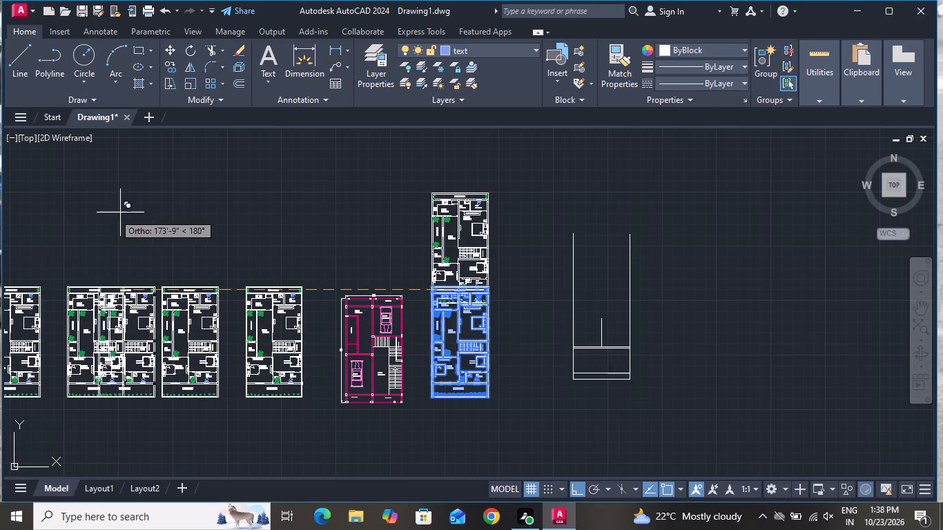
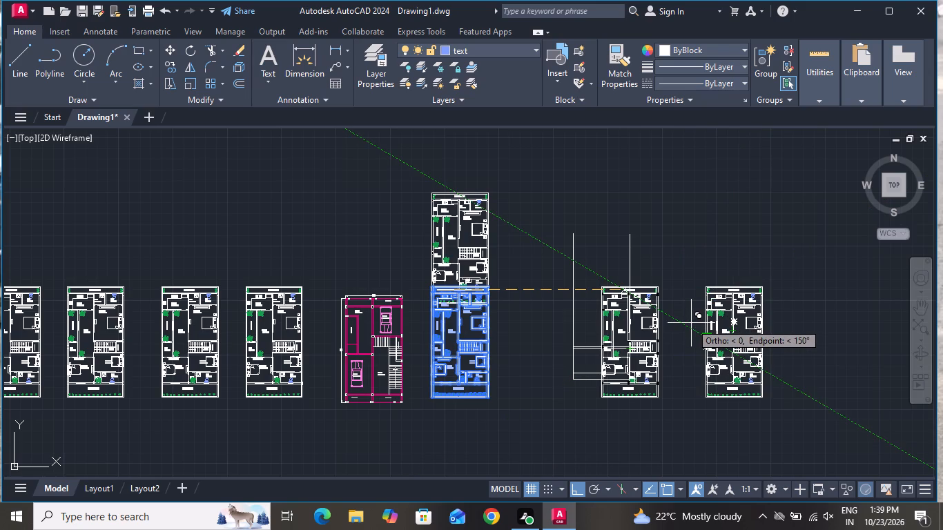
# Place another copy of the furnished plan level with the original, east of the copy that overlaps the new outline.
pyautogui.click(693, 325)
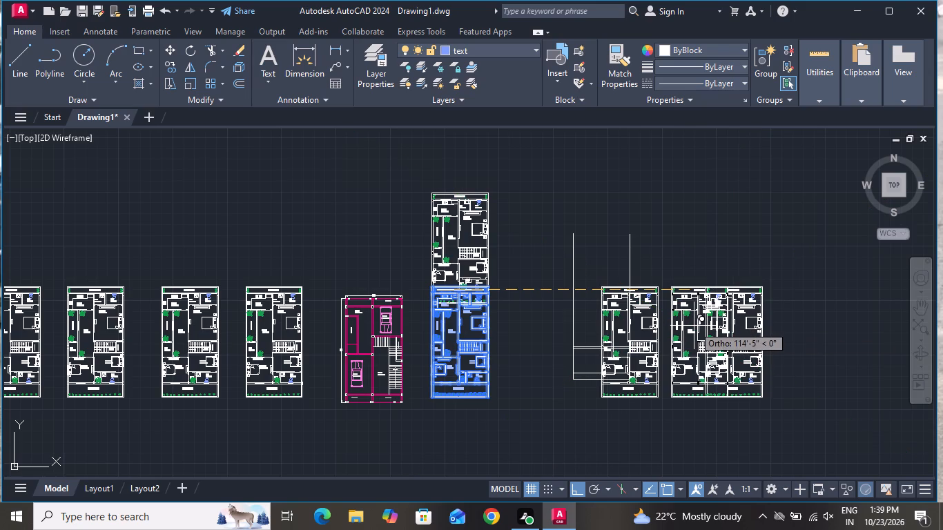
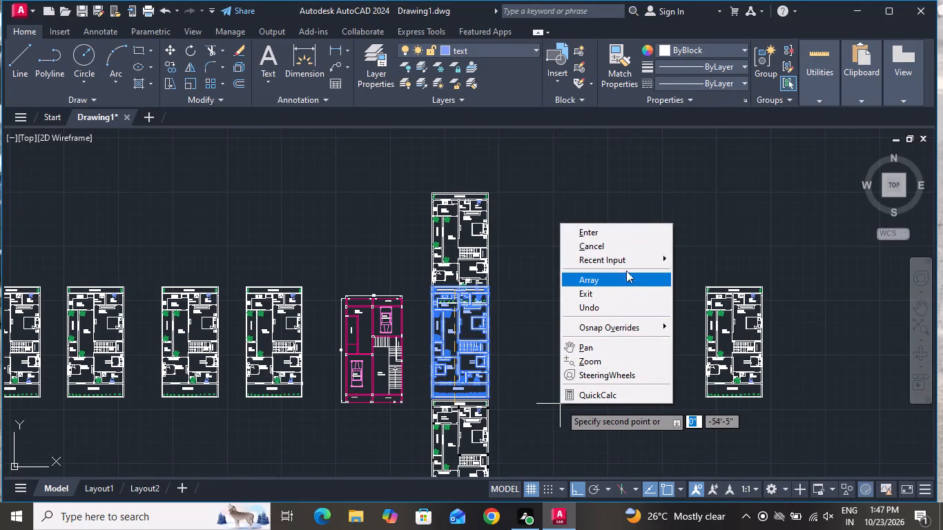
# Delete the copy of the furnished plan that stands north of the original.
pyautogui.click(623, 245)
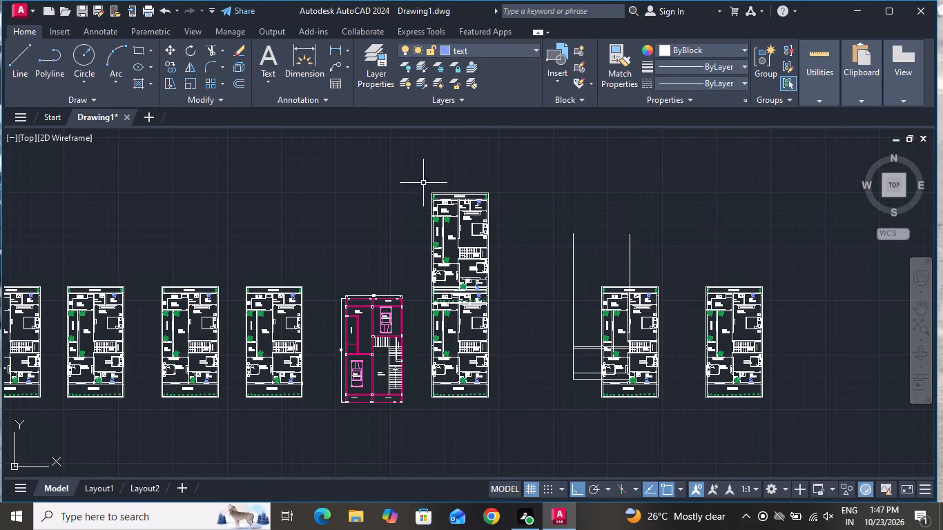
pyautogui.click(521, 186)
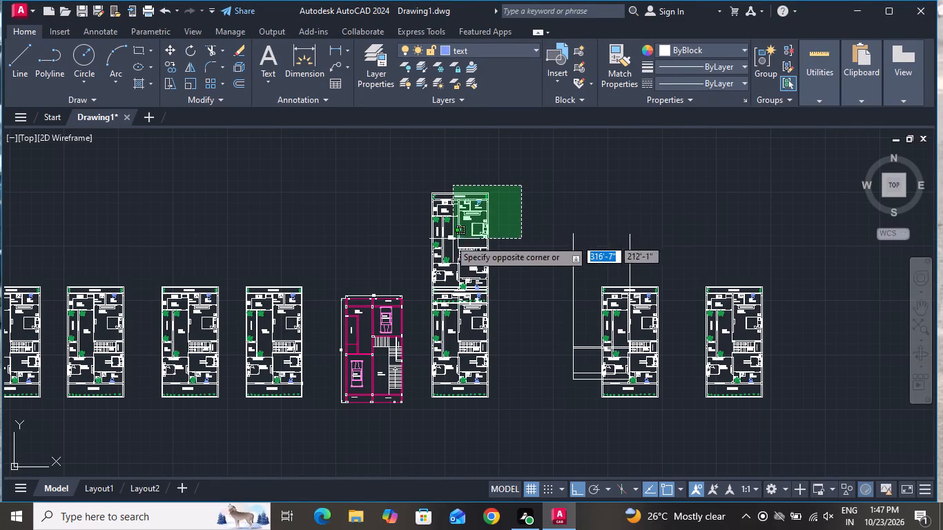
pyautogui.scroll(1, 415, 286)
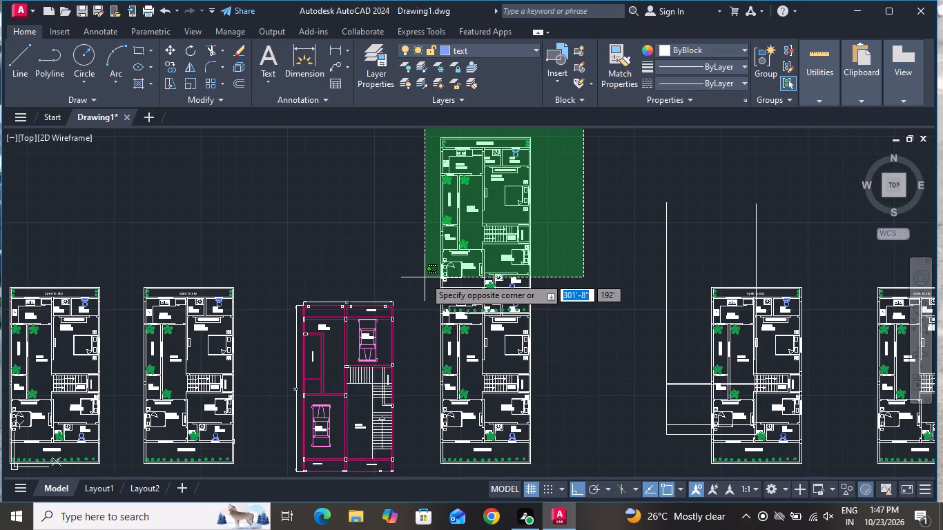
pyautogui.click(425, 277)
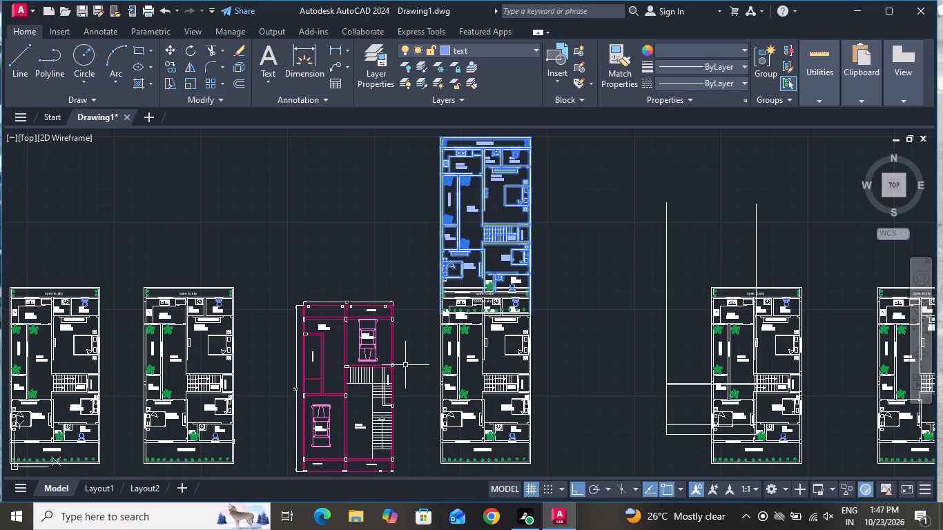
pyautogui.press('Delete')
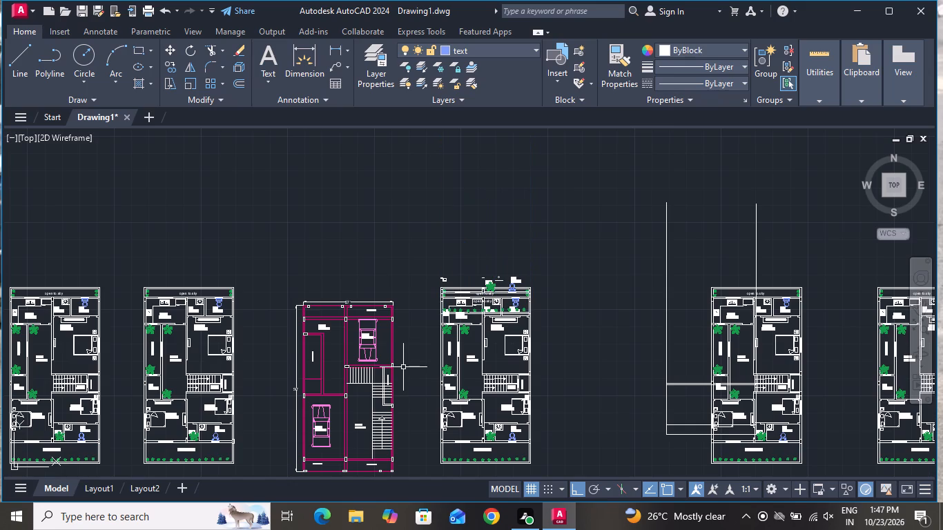
# Undo the deletion and the copying, leaving only the original furnished plan between the parking plan and the new outline.
pyautogui.hotkey('ctrl', 'z')
pyautogui.hotkey('ctrl', 'z')
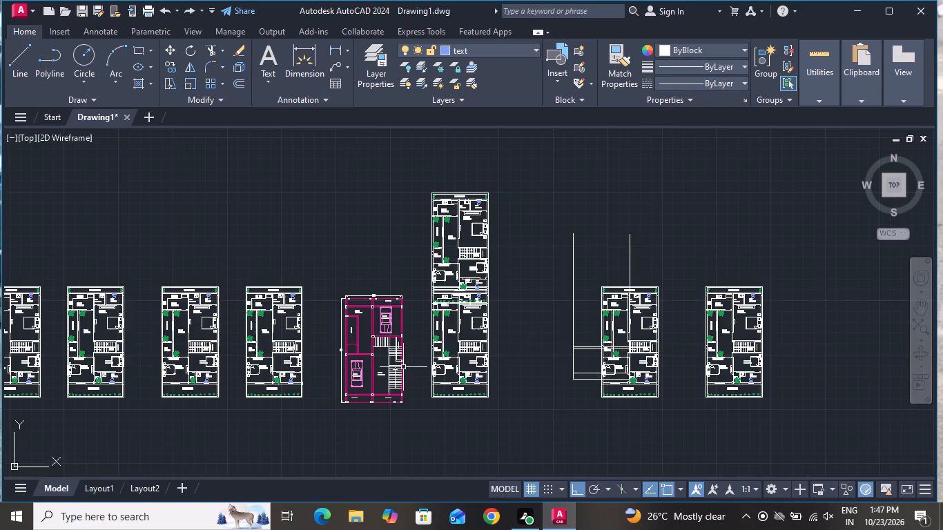
pyautogui.hotkey('ctrl', 'z')
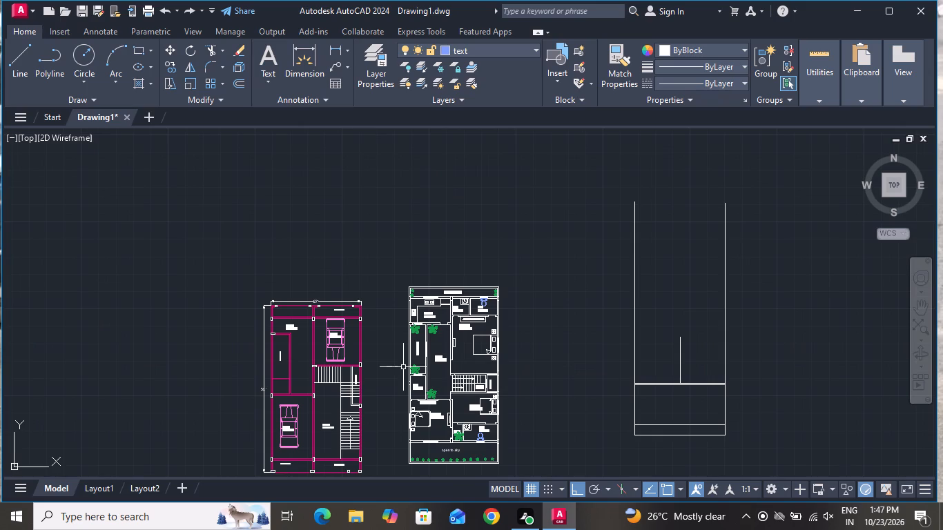
# Draw a small rectangle with rounded corners in the empty area far northwest of the parking plan.
pyautogui.scroll(-1, 507, 311)
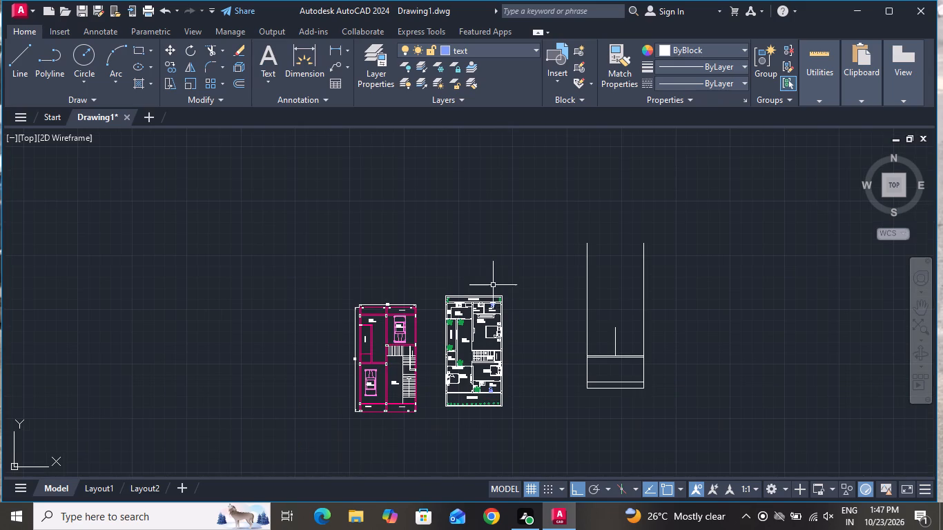
pyautogui.scroll(-1, 493, 285)
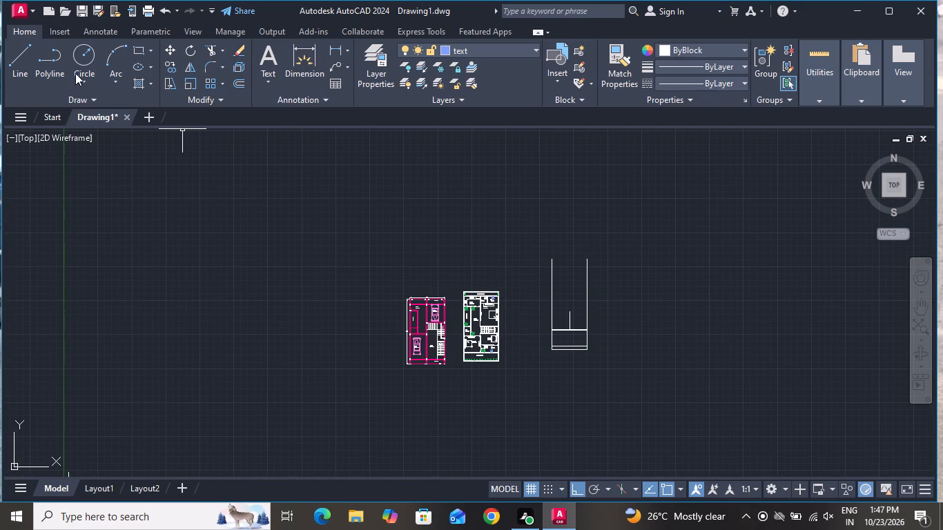
pyautogui.click(55, 36)
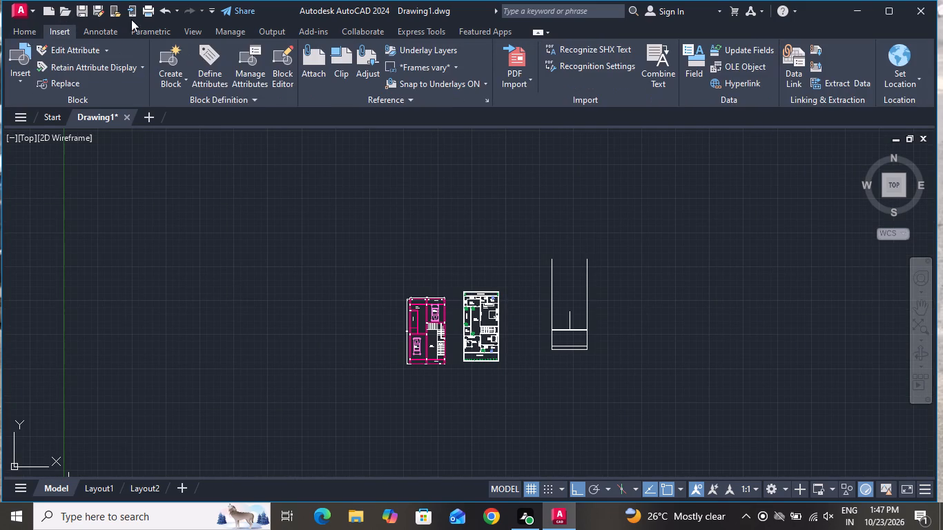
pyautogui.scroll(-1, 278, 97)
pyautogui.click(25, 32)
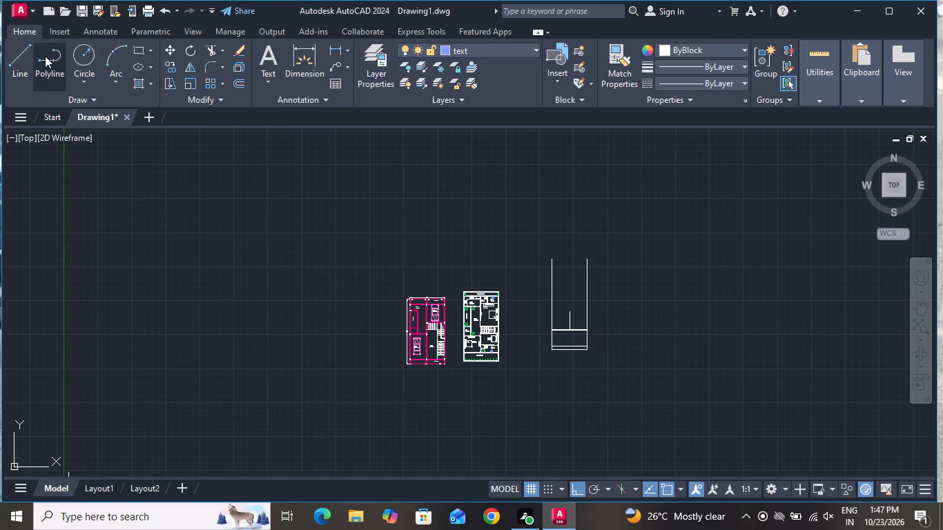
pyautogui.click(139, 57)
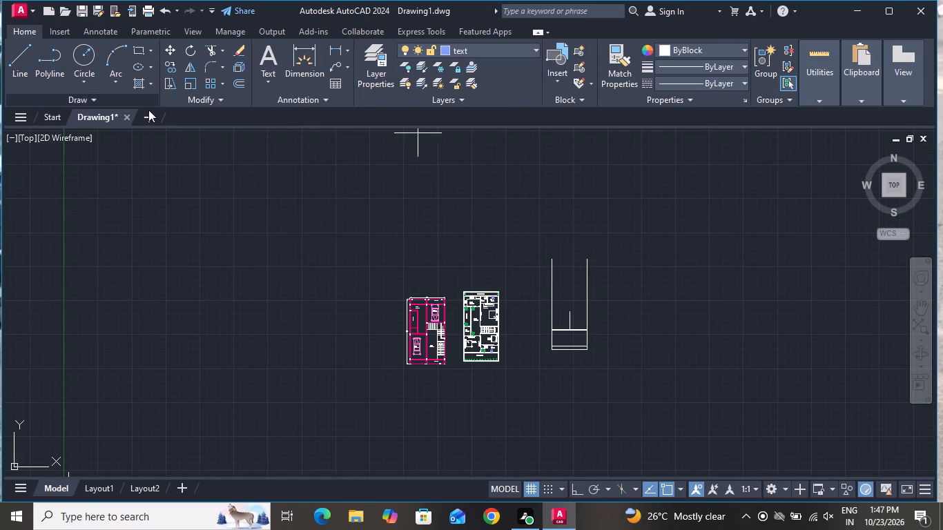
pyautogui.click(138, 168)
pyautogui.click(113, 147)
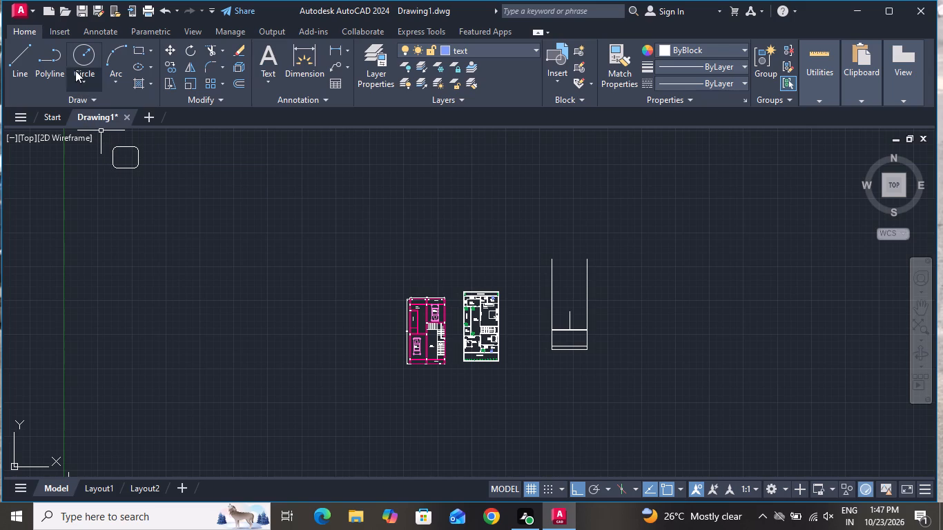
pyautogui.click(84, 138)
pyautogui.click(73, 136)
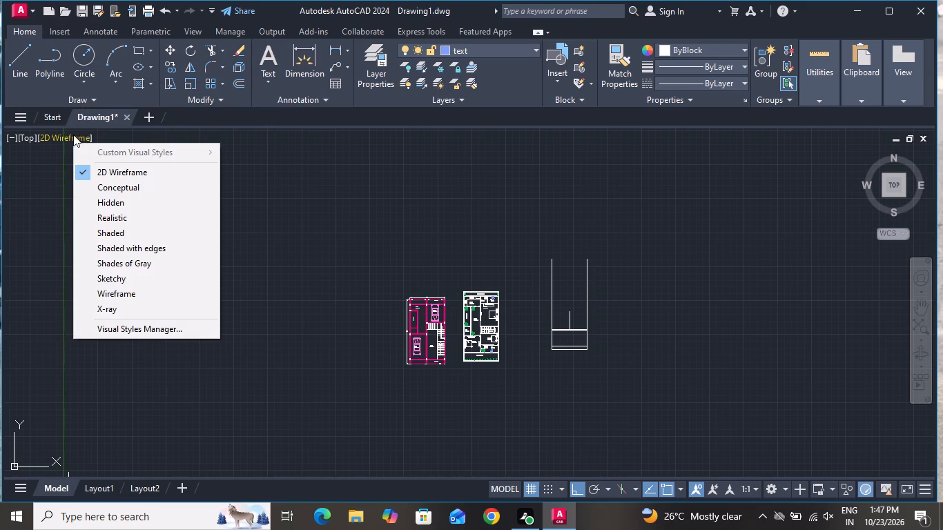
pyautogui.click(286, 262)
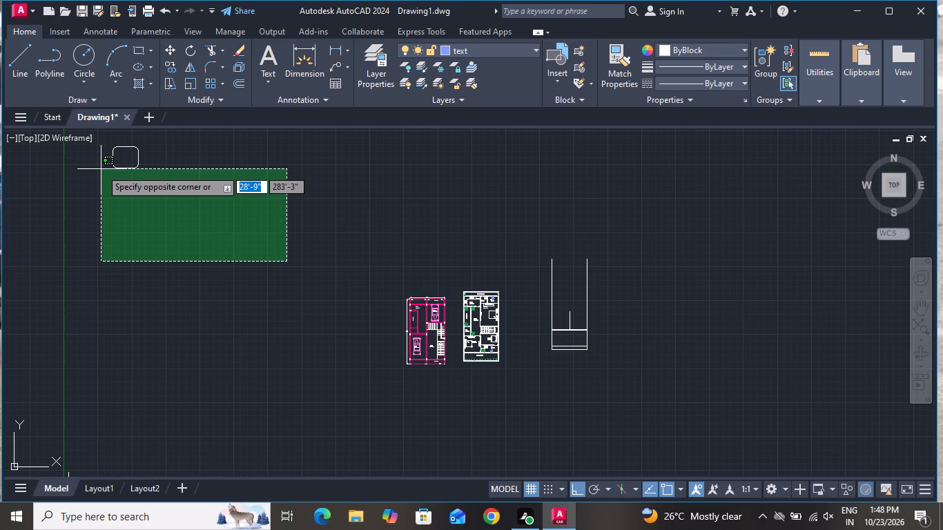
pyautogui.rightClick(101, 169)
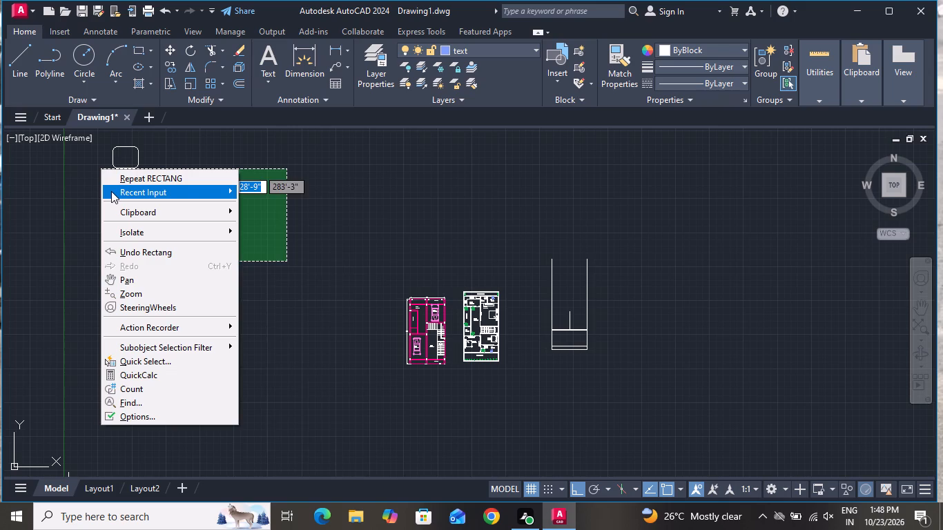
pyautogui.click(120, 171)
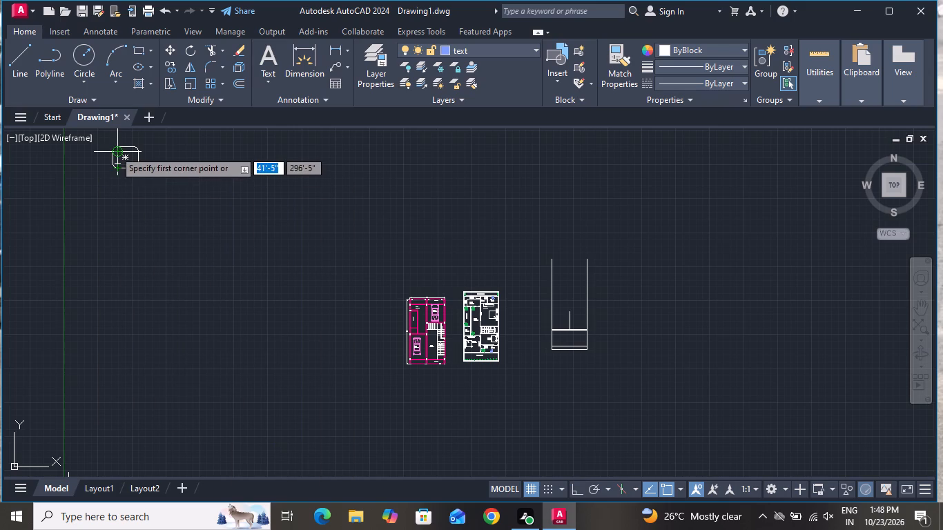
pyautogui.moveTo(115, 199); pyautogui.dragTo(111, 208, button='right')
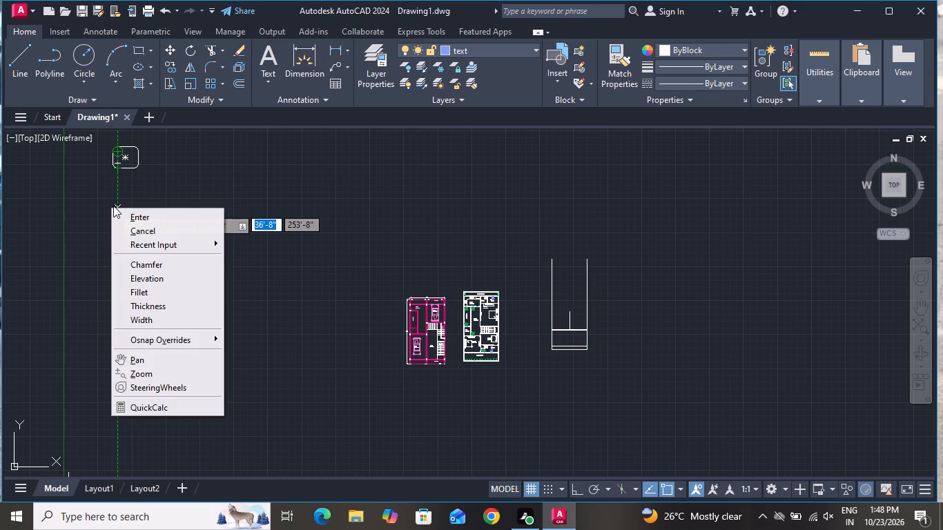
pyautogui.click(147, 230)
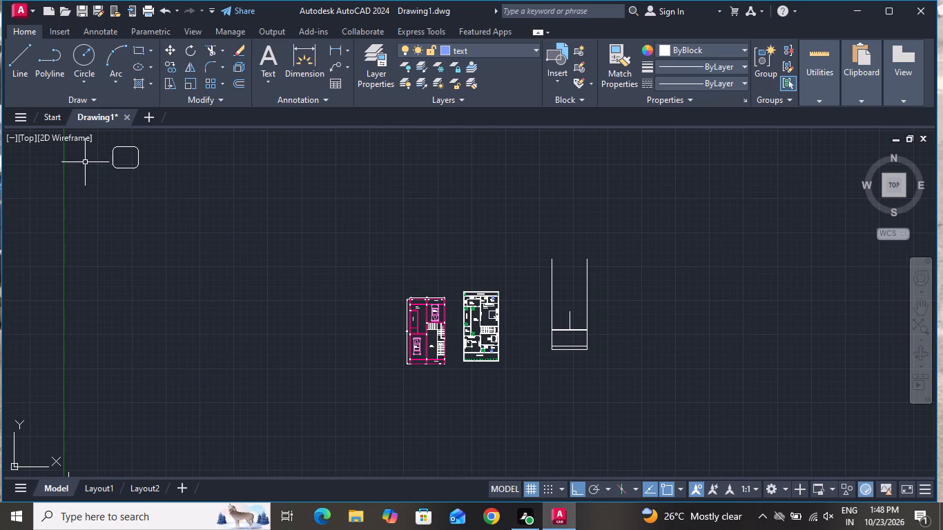
# Draw three nested circles west of the parking plan: a small one, one about 31'-8" in radius, and a larger one enclosing both.
pyautogui.click(95, 59)
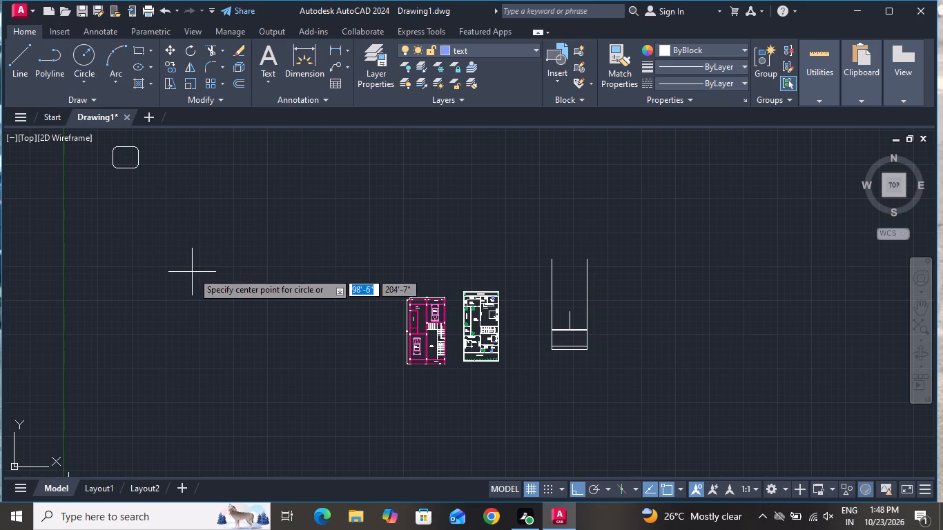
pyautogui.click(194, 272)
pyautogui.click(201, 285)
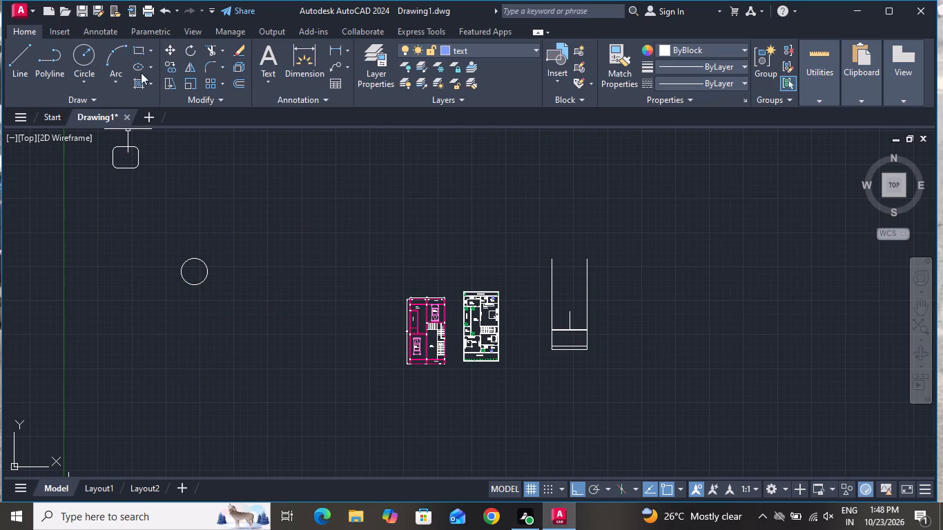
pyautogui.click(93, 57)
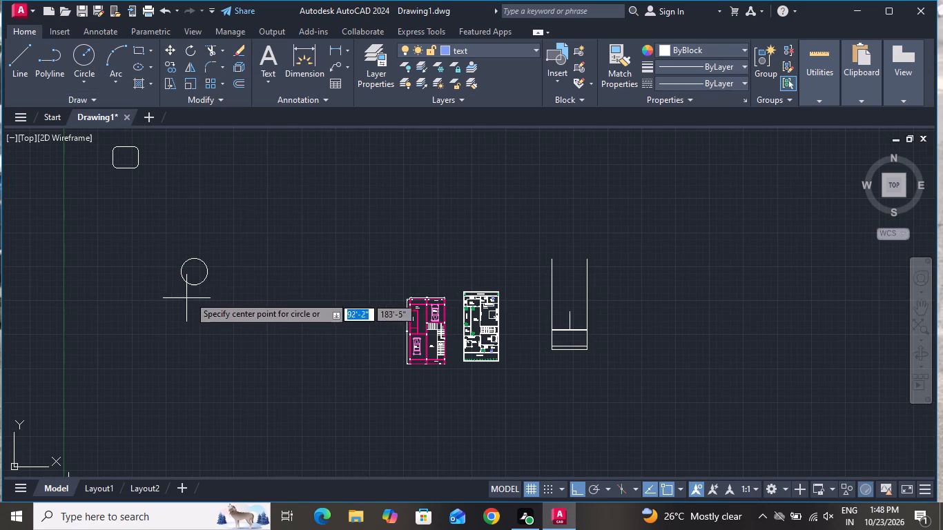
pyautogui.click(195, 262)
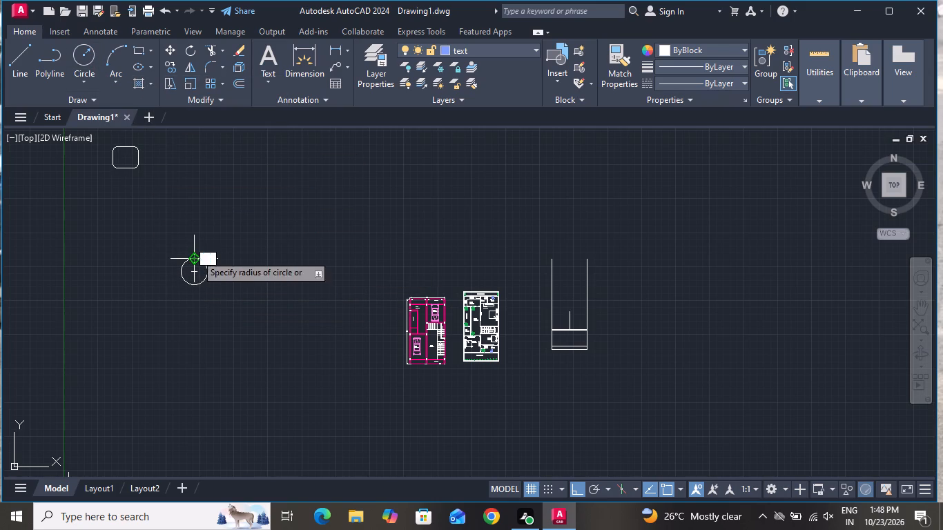
pyautogui.click(178, 217)
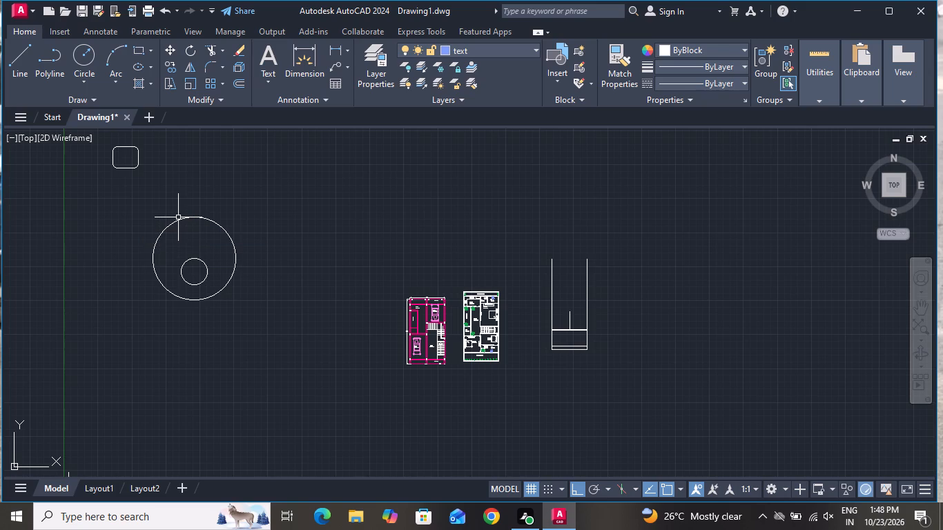
pyautogui.click(88, 57)
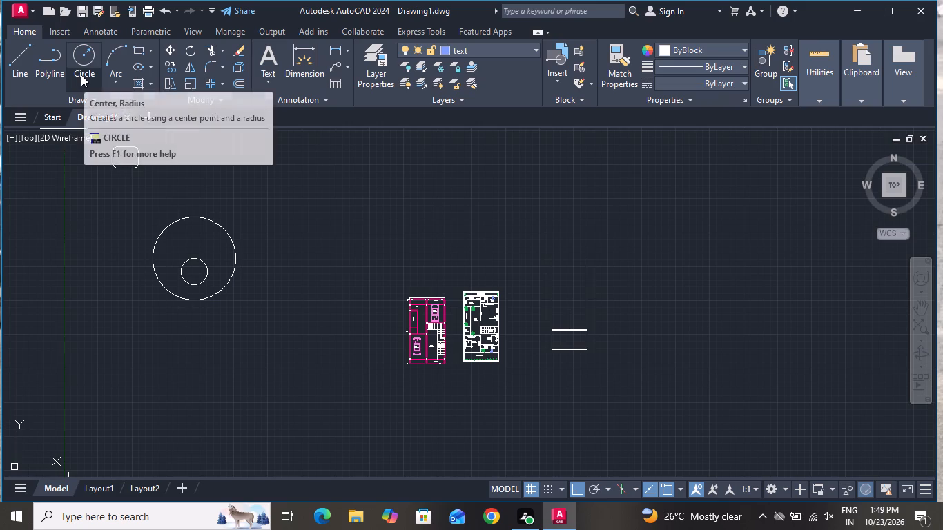
pyautogui.click(81, 75)
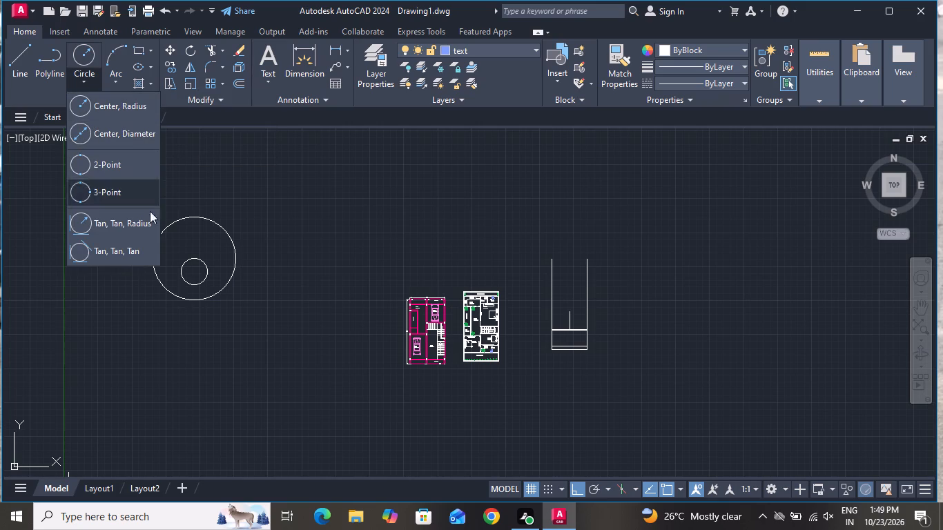
pyautogui.click(208, 271)
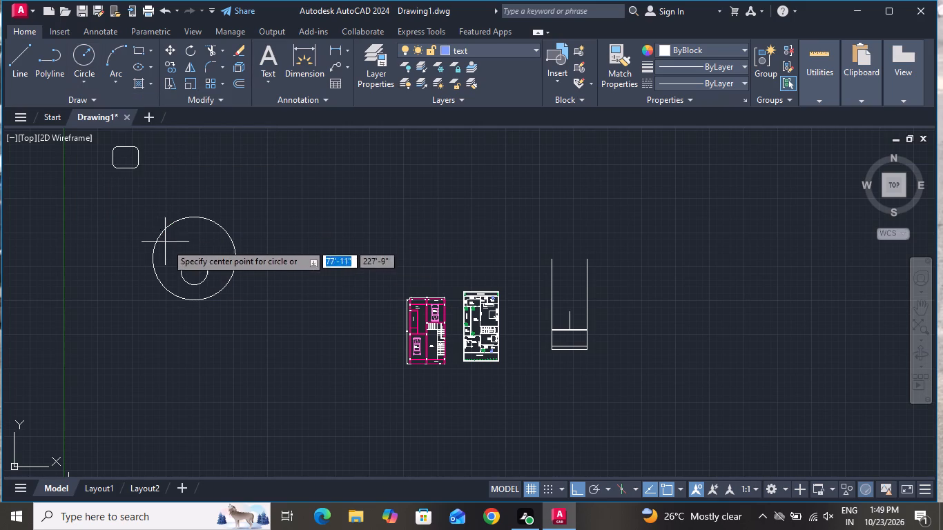
pyautogui.click(175, 256)
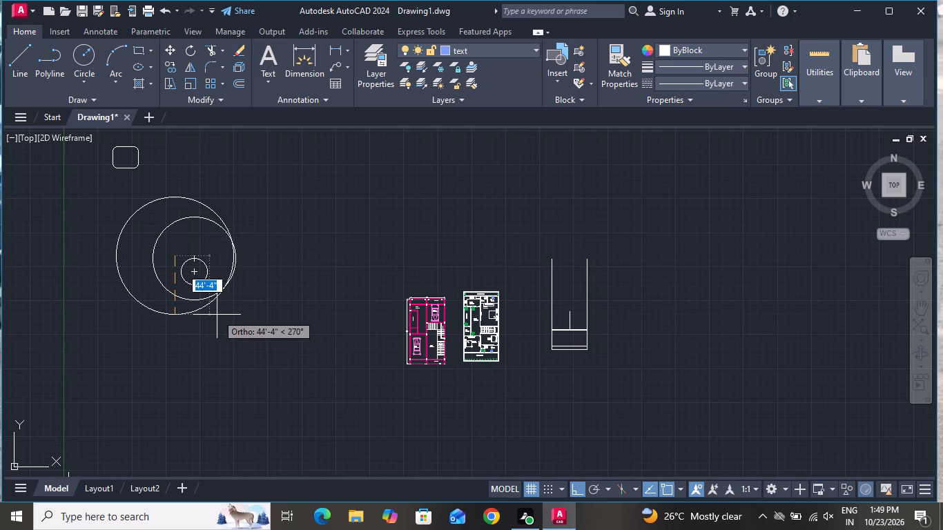
pyautogui.click(203, 337)
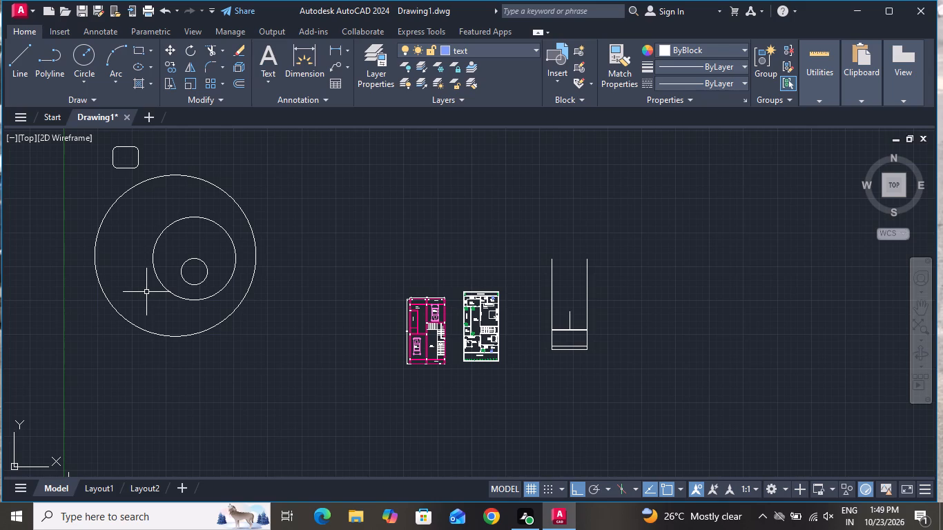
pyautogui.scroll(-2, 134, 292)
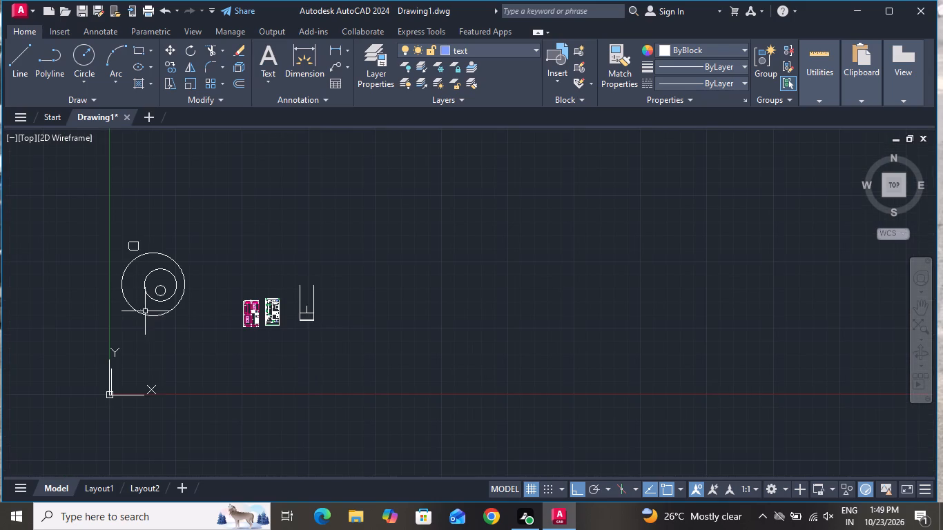
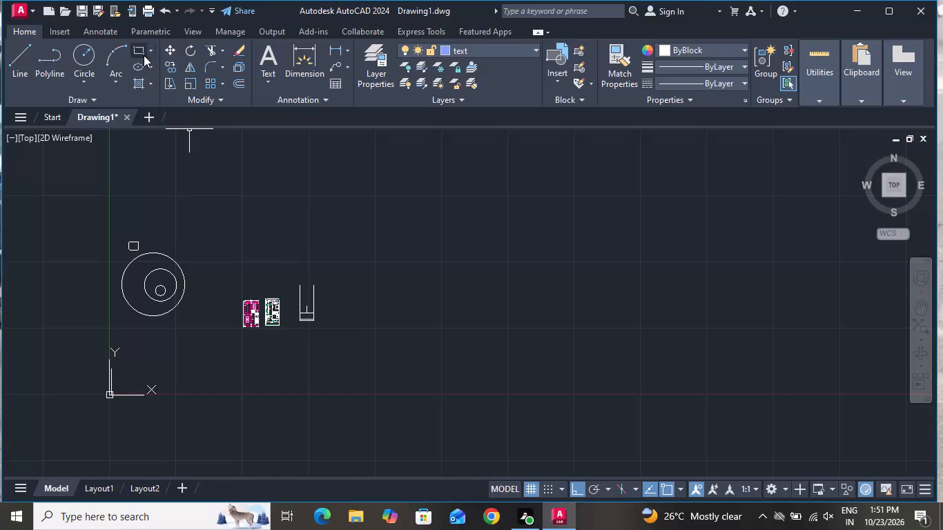
# Draw two concentric circles, a small one inside a larger one, in the empty area southeast of the furnished plan.
pyautogui.click(81, 62)
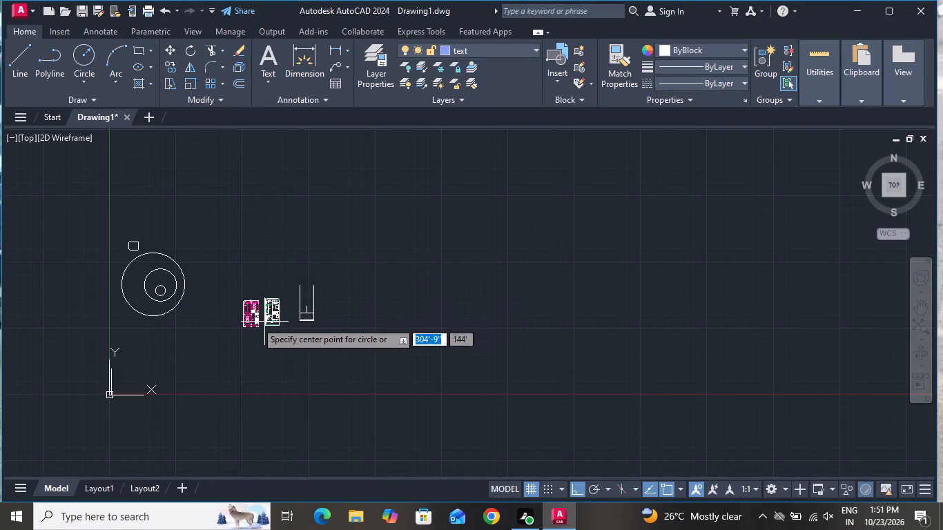
pyautogui.scroll(2, 212, 319)
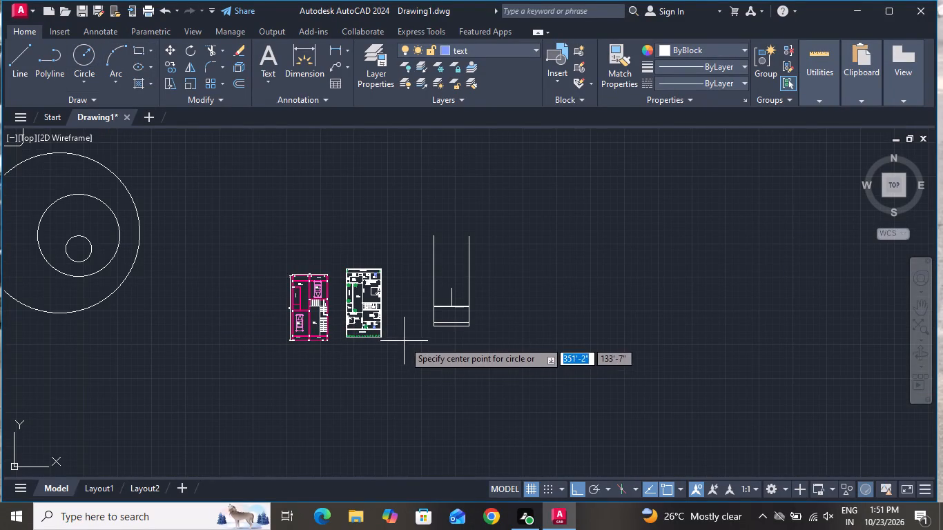
pyautogui.scroll(1, 404, 340)
pyautogui.click(400, 402)
pyautogui.click(422, 404)
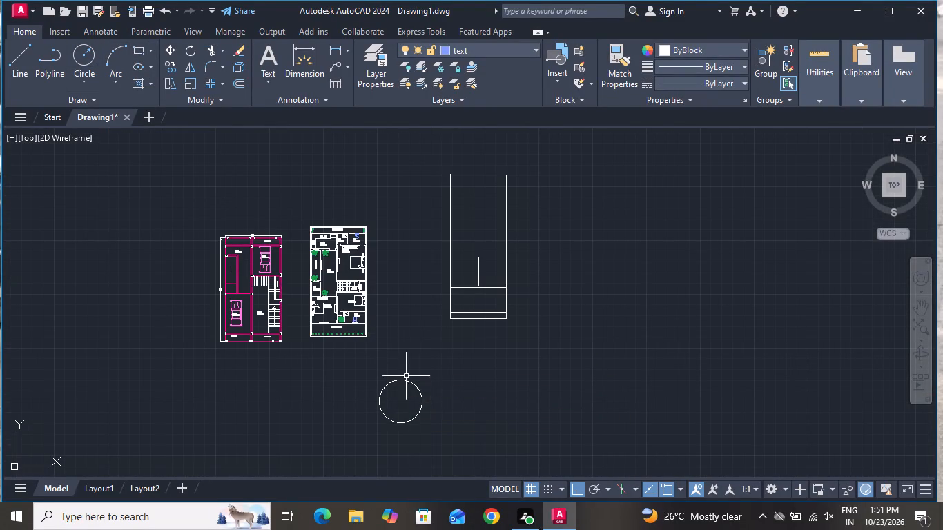
pyautogui.click(89, 55)
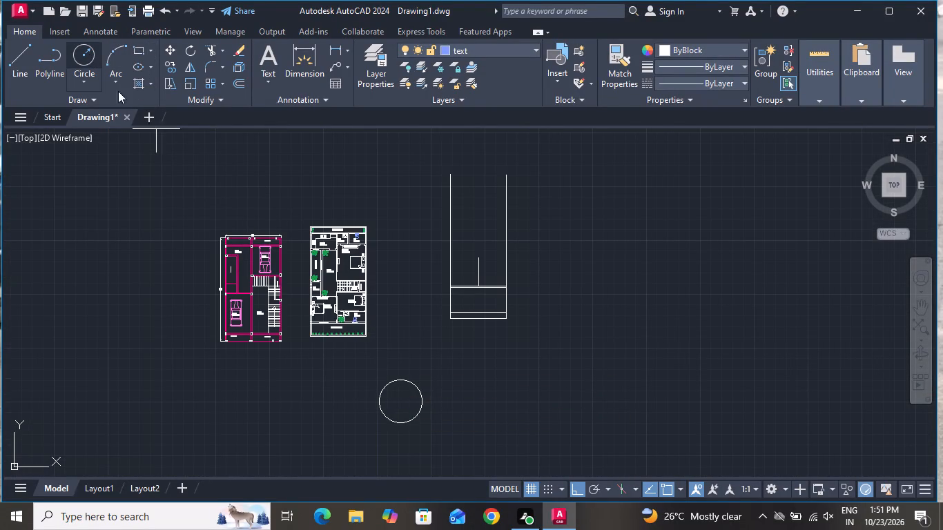
pyautogui.click(401, 403)
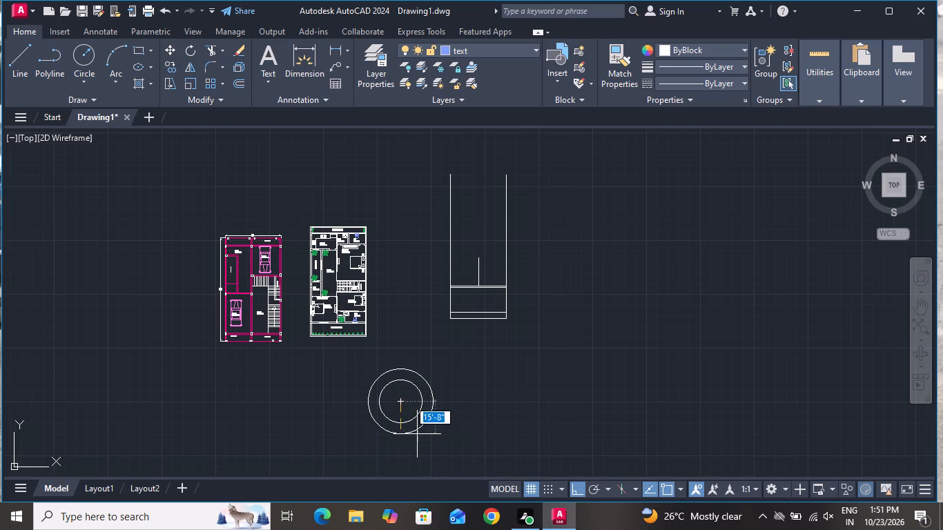
pyautogui.click(418, 441)
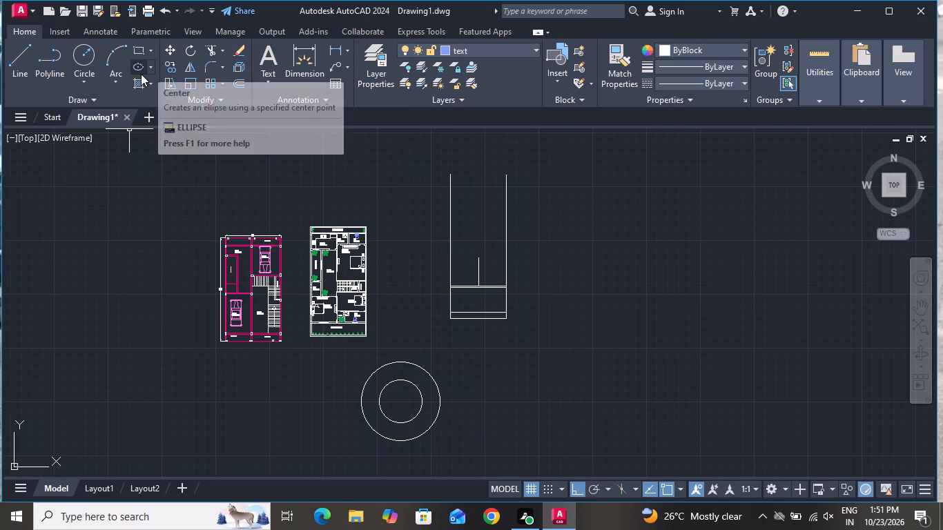
# Copy the two concentric circles four times eastward in a row from their centre, from about 42'-8" to about 186'-1" away.
pyautogui.click(485, 357)
pyautogui.click(400, 451)
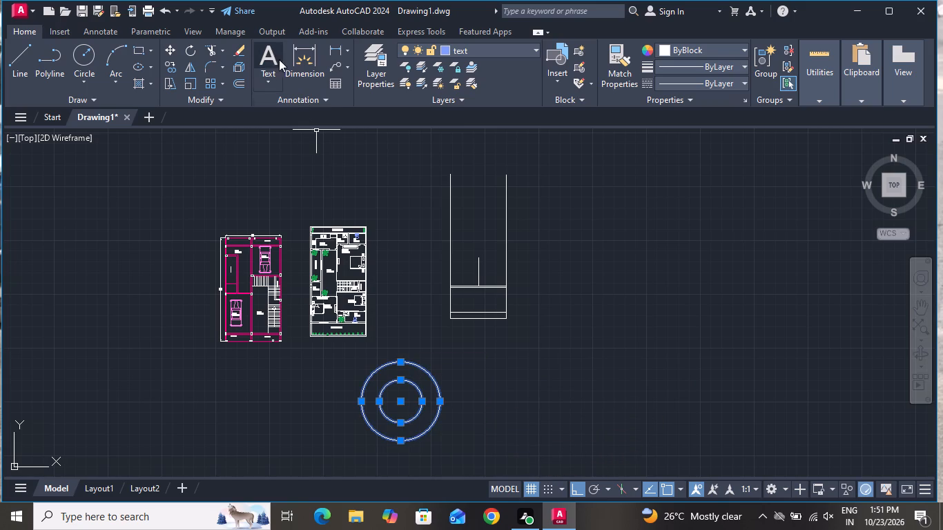
pyautogui.click(177, 67)
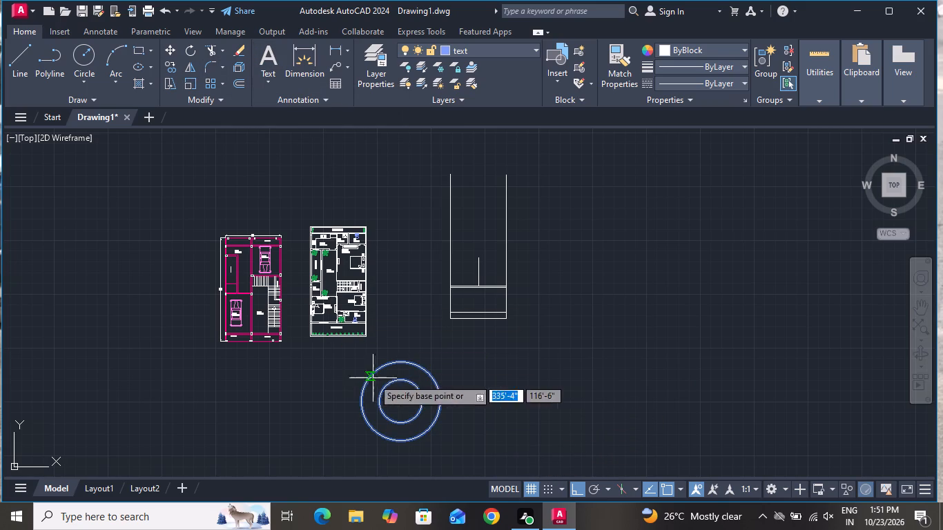
pyautogui.click(400, 396)
pyautogui.click(489, 388)
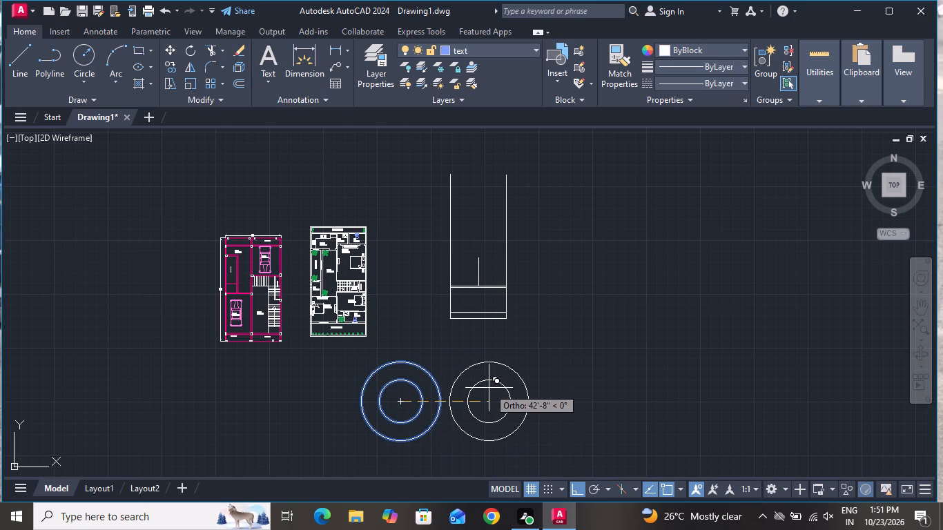
pyautogui.click(581, 401)
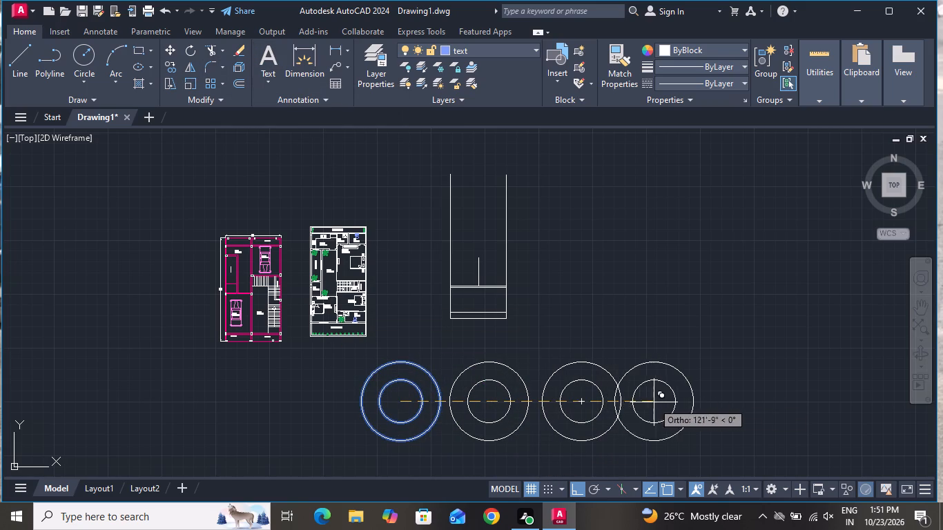
pyautogui.click(675, 404)
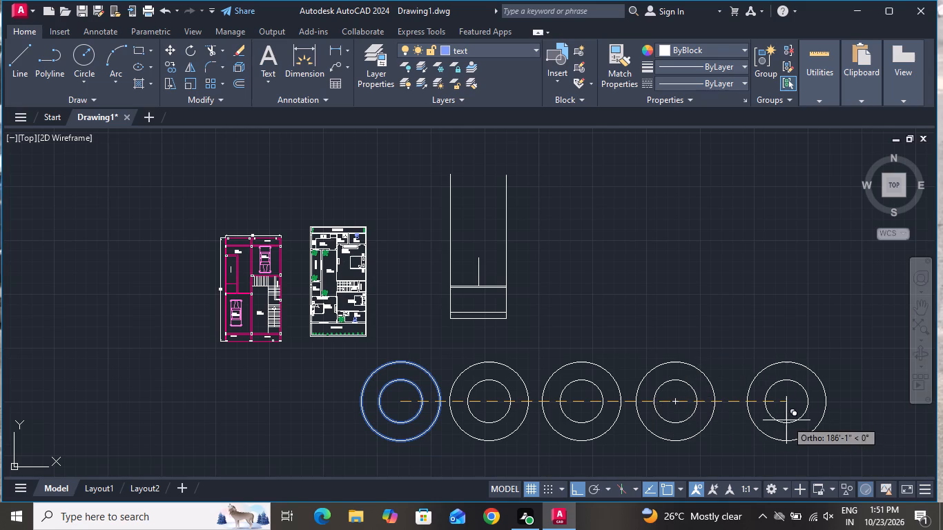
pyautogui.click(786, 420)
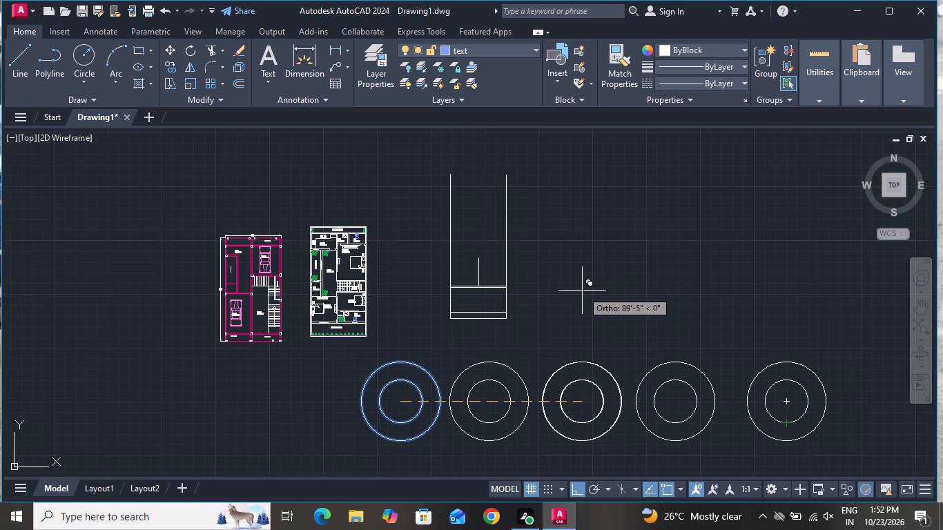
pyautogui.scroll(-1, 575, 297)
pyautogui.moveTo(563, 308); pyautogui.dragTo(557, 317, button='right')
pyautogui.click(574, 335)
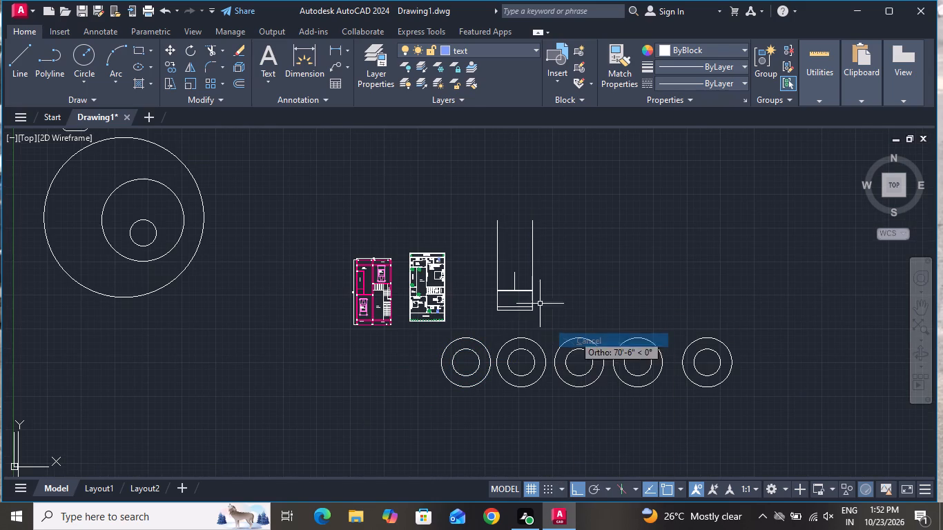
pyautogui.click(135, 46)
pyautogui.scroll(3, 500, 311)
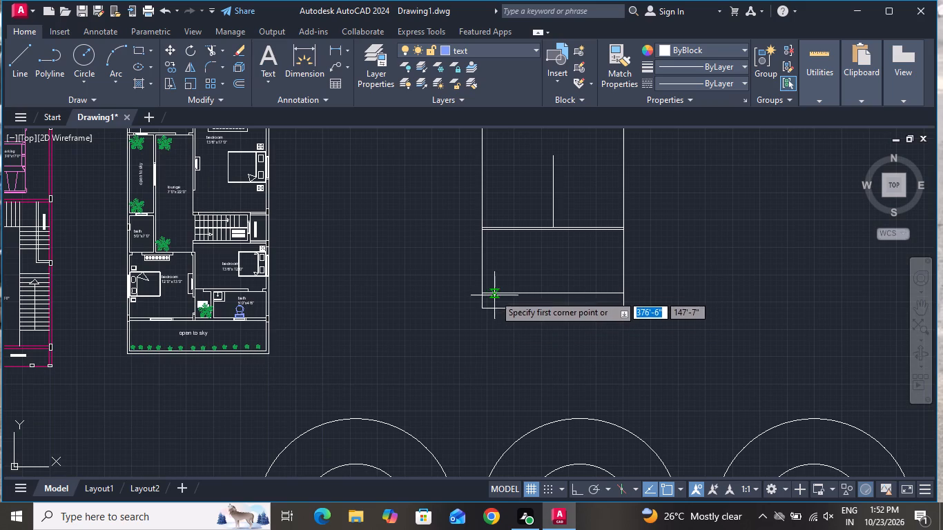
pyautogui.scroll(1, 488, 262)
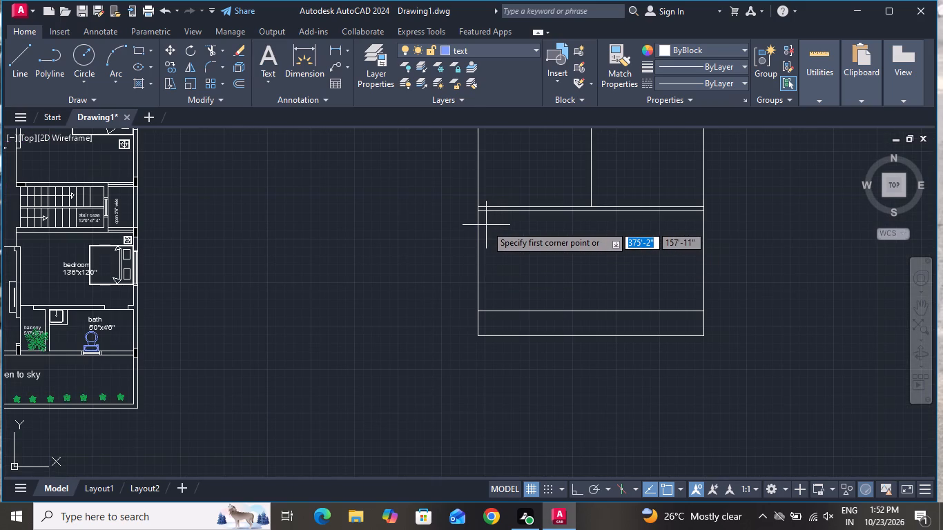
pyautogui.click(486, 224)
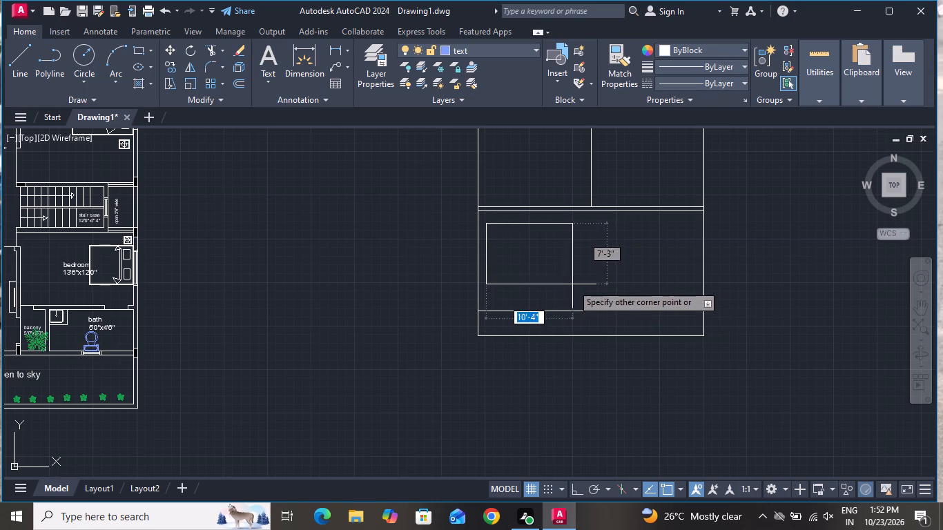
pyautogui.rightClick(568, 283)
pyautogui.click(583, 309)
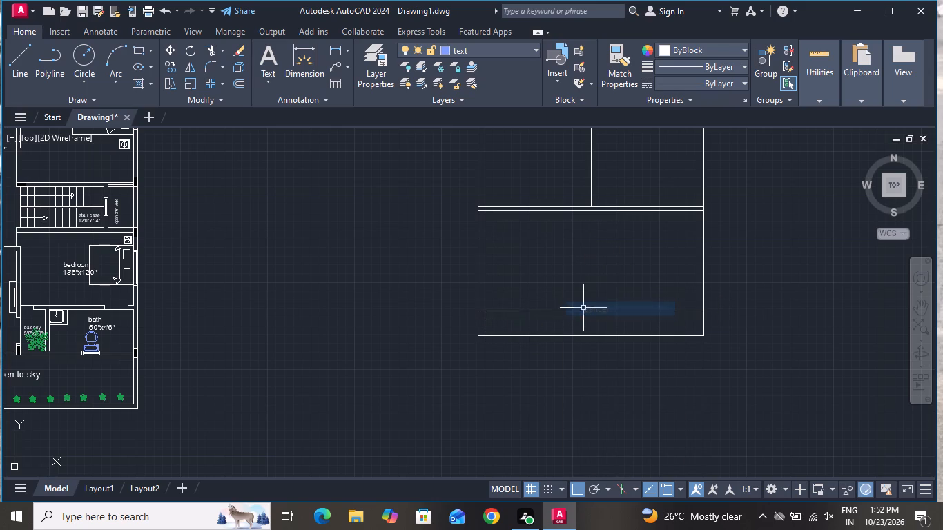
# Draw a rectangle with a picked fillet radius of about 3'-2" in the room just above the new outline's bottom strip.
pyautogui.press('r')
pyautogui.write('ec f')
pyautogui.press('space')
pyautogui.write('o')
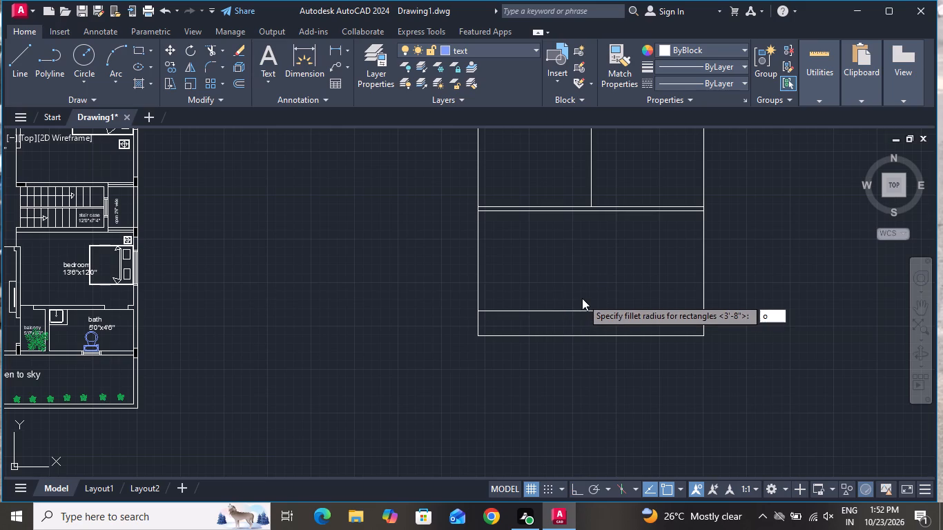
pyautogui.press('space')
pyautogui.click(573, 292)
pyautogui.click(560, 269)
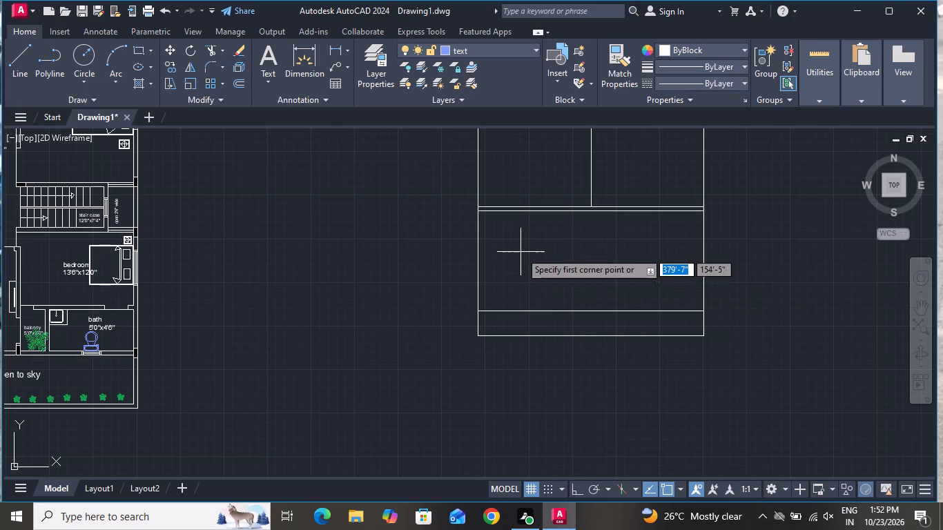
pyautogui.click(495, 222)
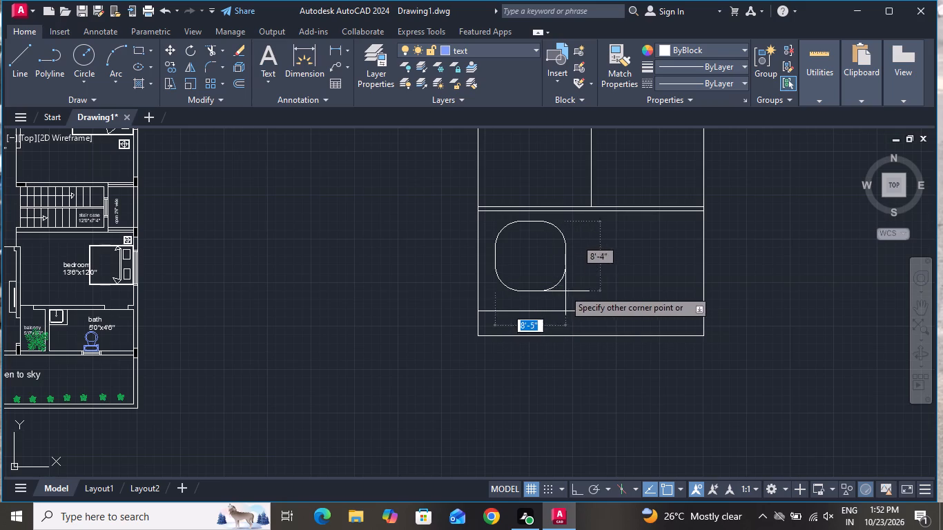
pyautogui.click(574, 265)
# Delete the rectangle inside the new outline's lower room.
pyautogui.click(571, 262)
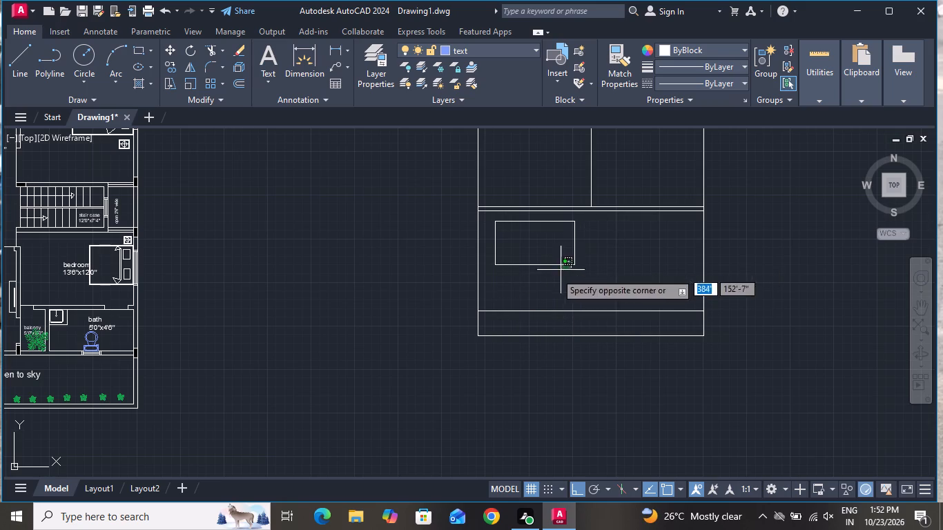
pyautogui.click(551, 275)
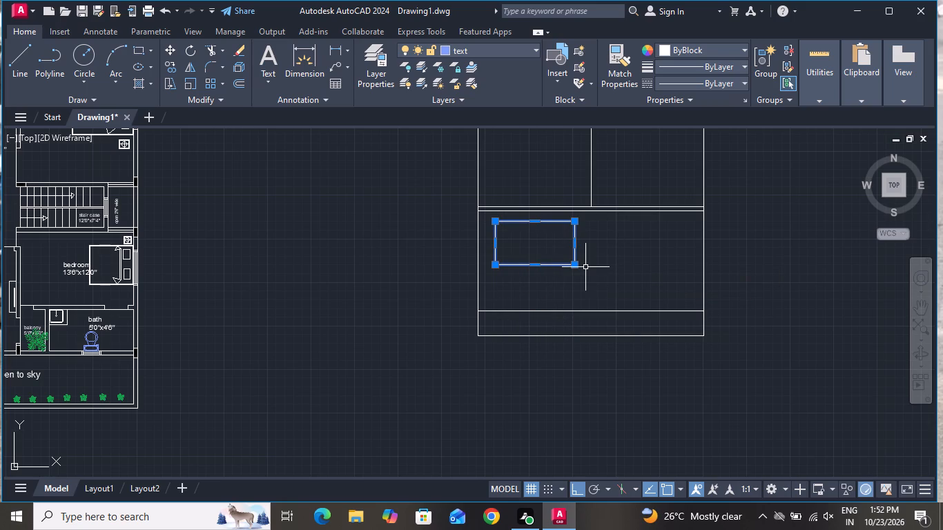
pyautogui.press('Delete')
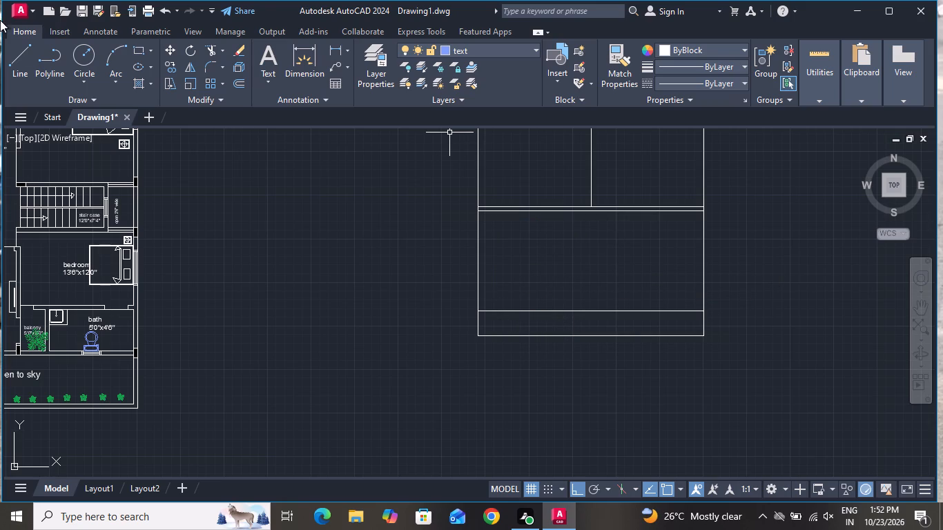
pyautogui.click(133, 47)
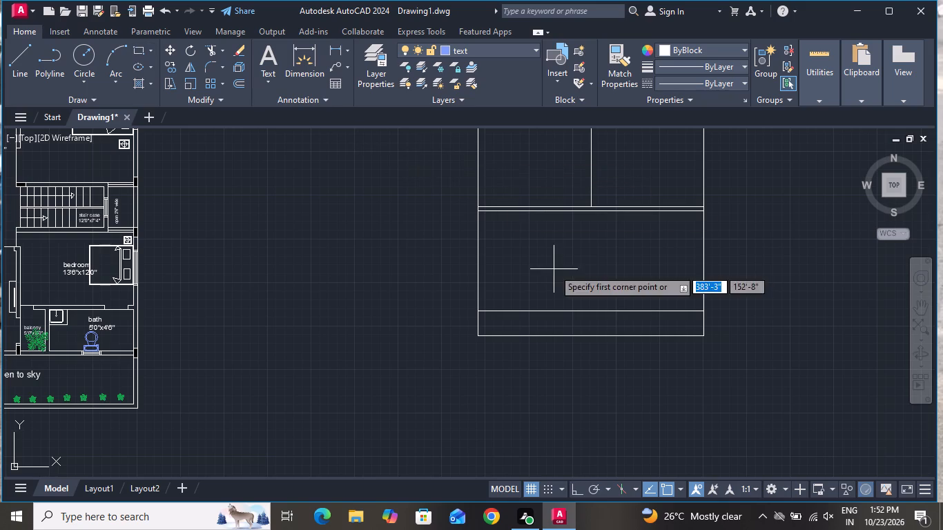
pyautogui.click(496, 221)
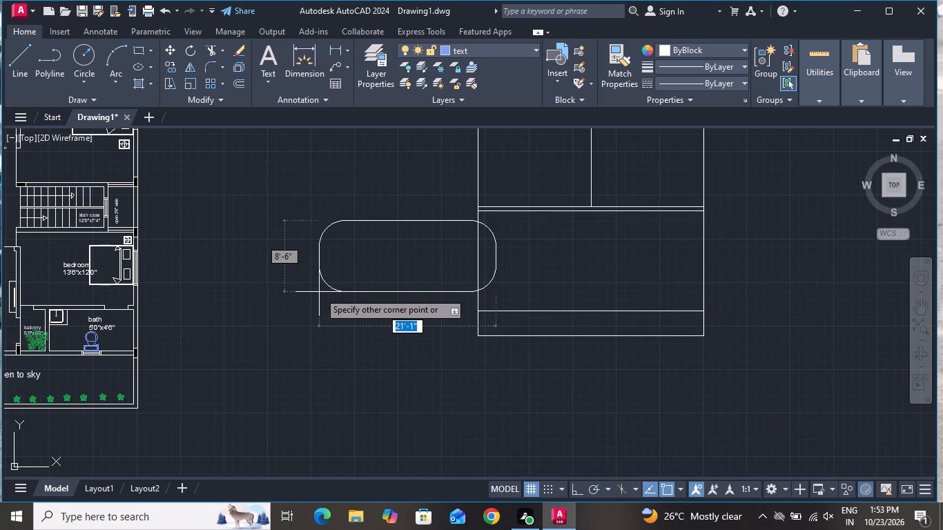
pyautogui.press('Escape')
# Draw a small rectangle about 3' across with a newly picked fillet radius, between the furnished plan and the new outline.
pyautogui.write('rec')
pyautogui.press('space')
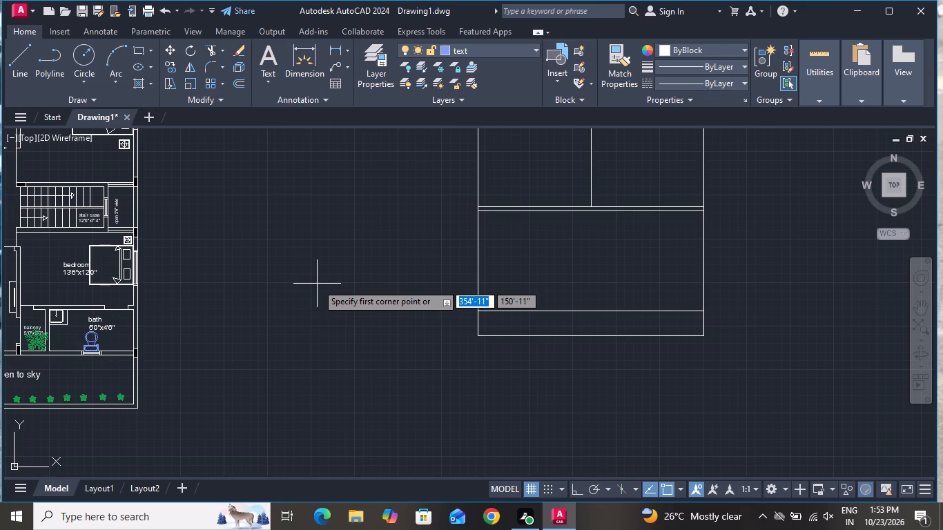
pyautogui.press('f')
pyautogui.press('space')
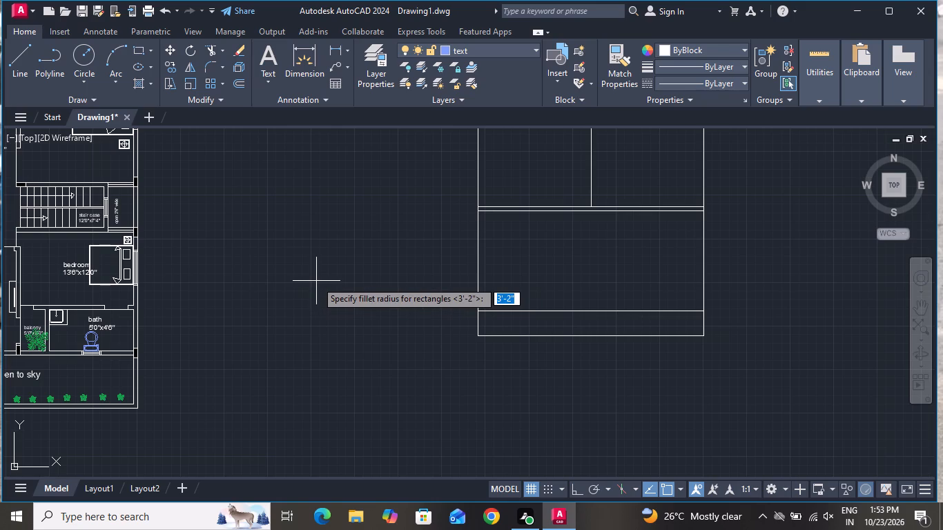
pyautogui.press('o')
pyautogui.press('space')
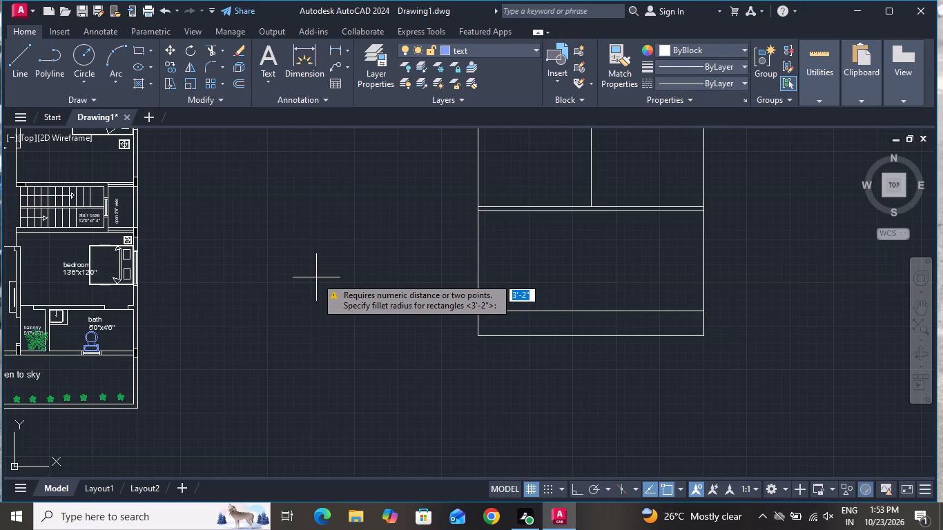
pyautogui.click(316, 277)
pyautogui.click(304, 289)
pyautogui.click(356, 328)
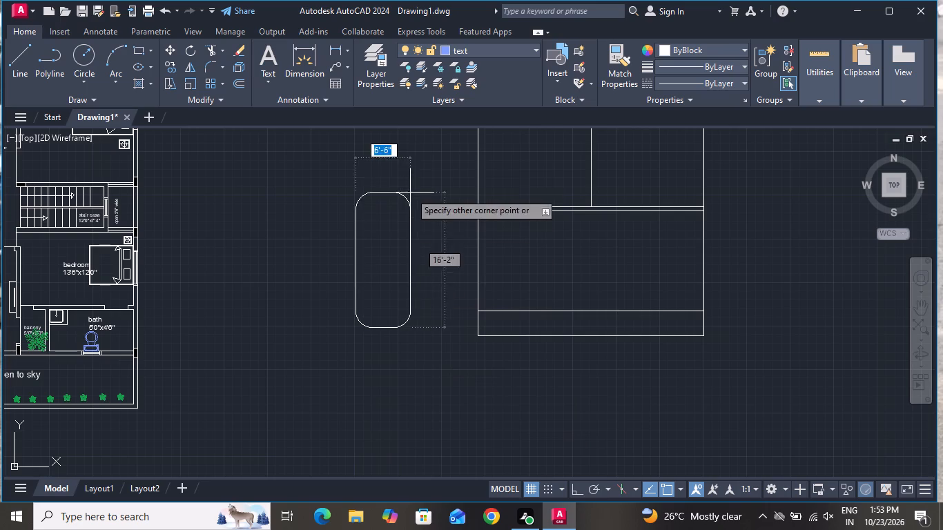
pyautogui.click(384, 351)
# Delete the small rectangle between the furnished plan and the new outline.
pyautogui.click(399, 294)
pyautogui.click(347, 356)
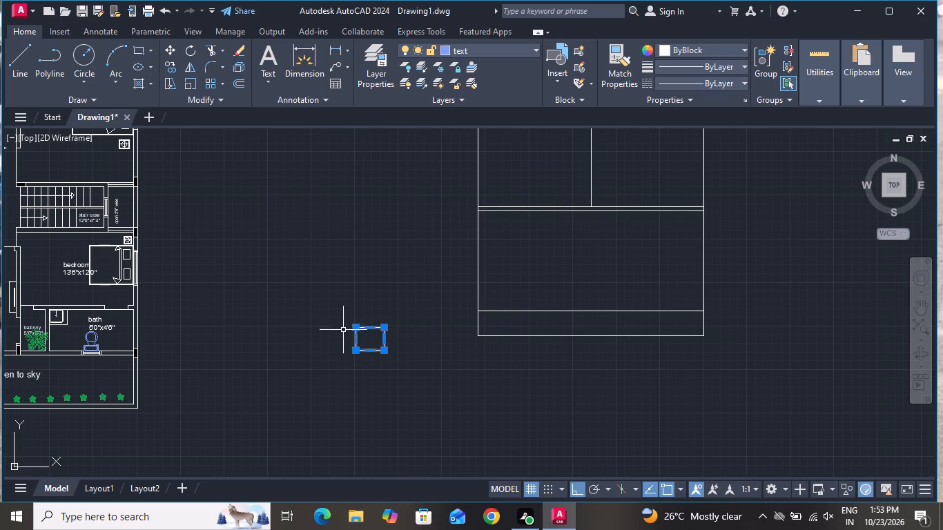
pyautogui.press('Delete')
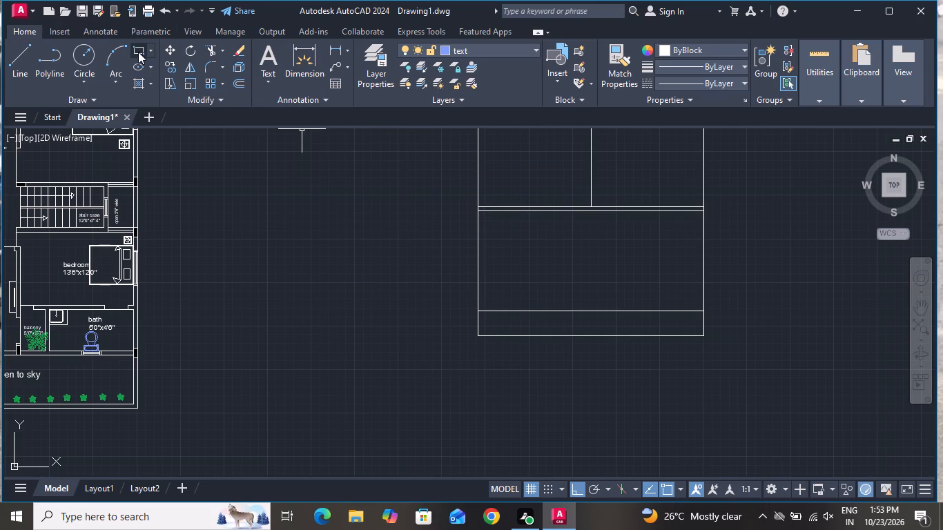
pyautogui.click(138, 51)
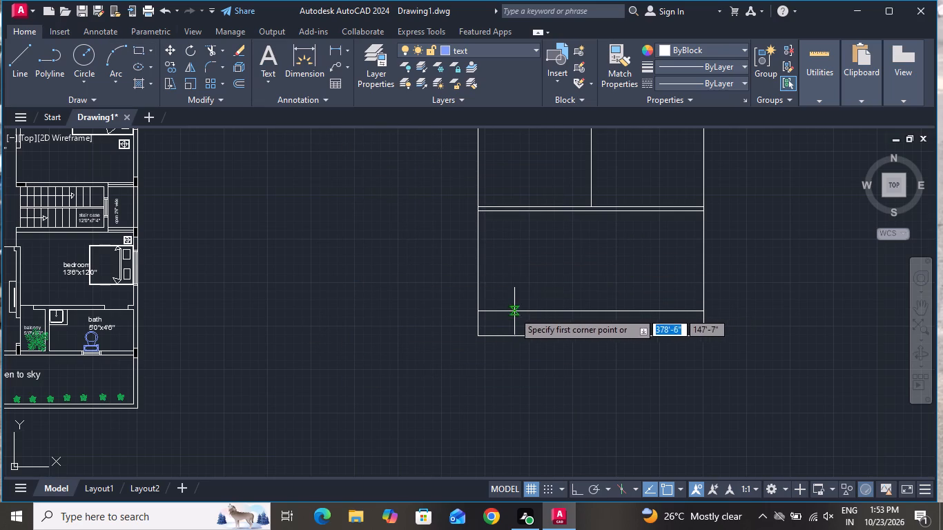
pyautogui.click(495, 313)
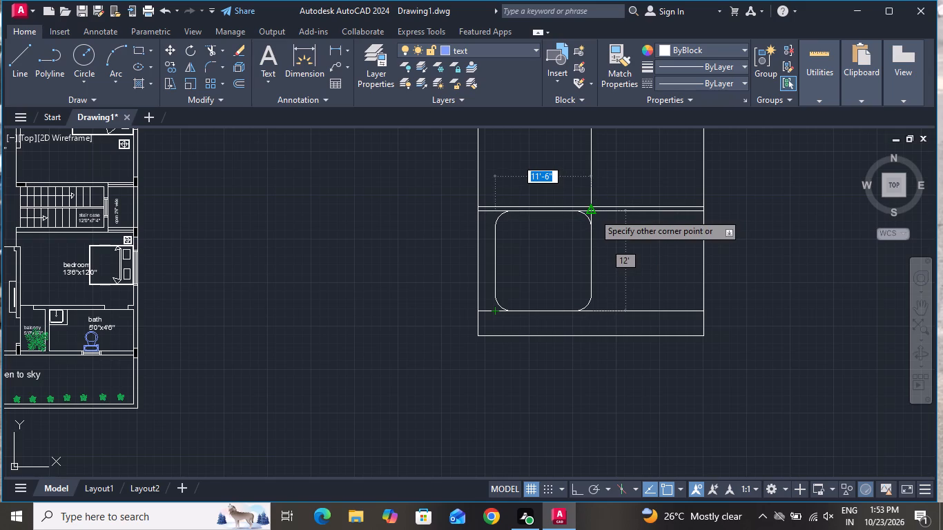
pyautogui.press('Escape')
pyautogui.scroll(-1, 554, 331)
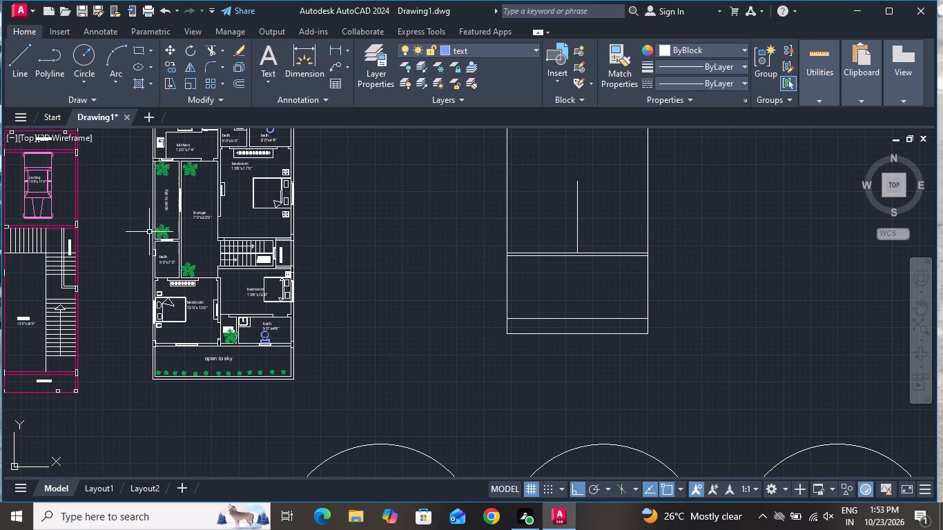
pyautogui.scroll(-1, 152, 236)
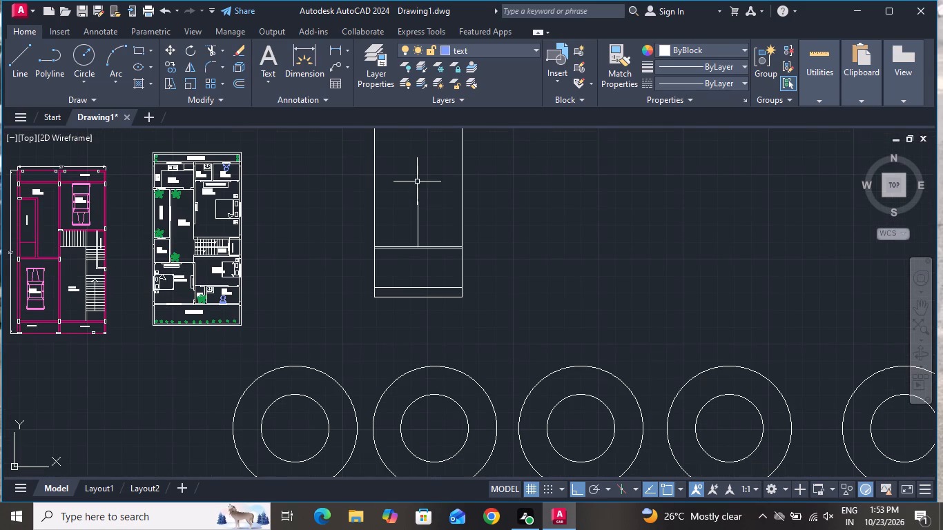
# Offset the short vertical partition line inside the new outline 6" toward the outline's left side.
pyautogui.scroll(2, 420, 186)
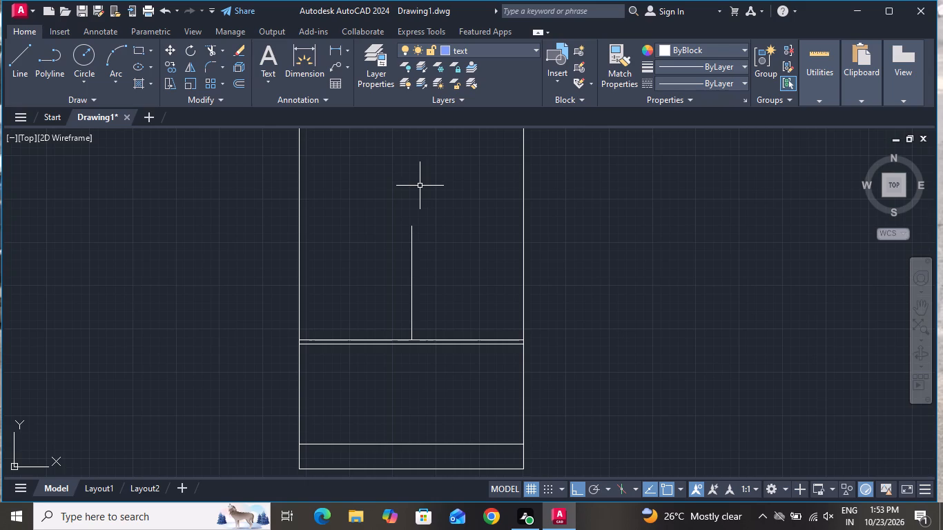
pyautogui.press('o')
pyautogui.press('space')
pyautogui.press('6')
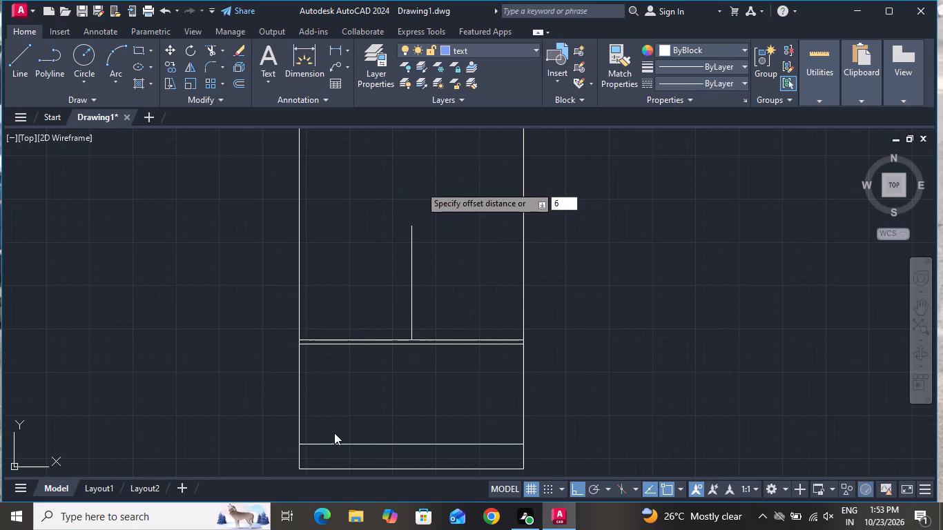
pyautogui.hotkey('shift', '"')
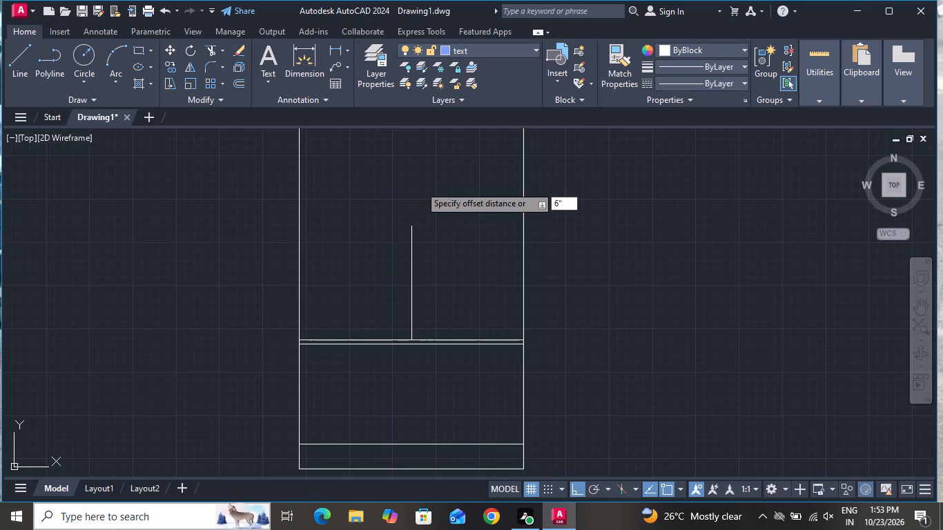
pyautogui.press('Return')
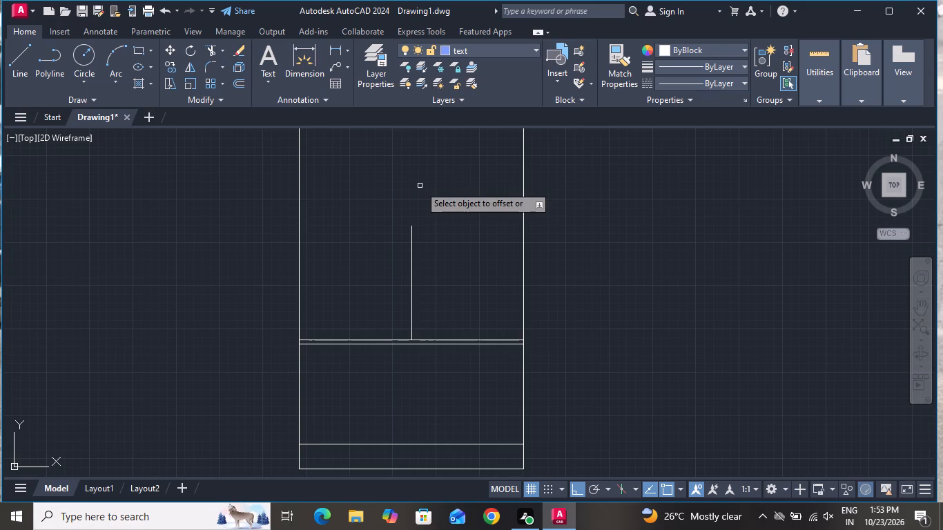
pyautogui.click(409, 280)
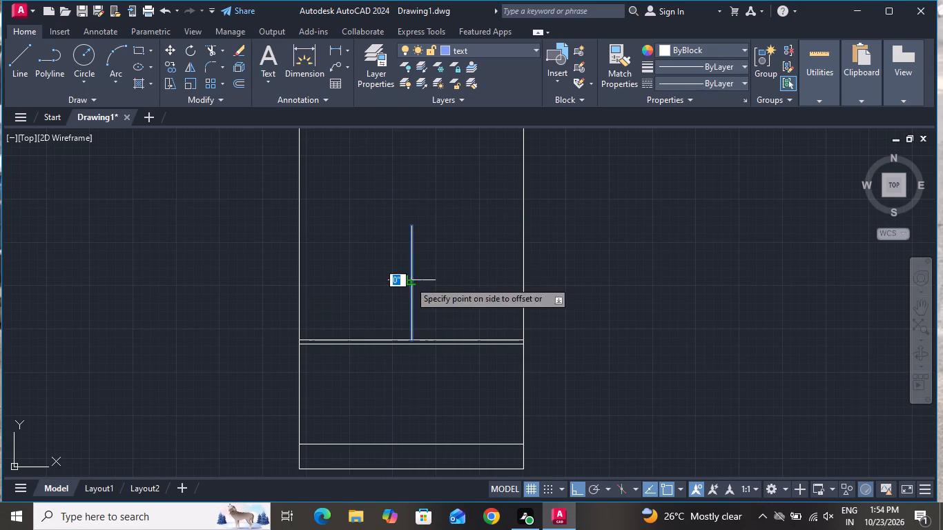
pyautogui.click(373, 286)
pyautogui.rightClick(380, 282)
pyautogui.click(409, 305)
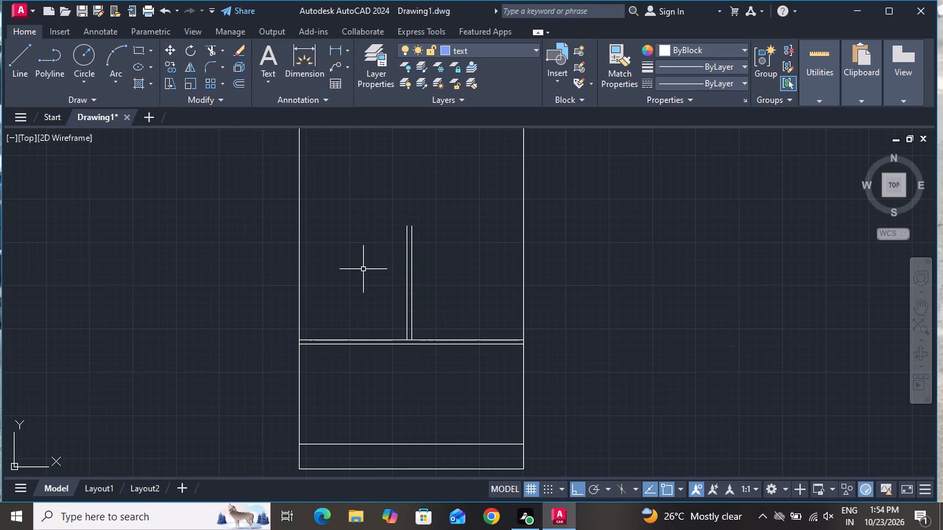
# Draw a ledge about 4'-11" long from the outline's right side just above the double wall line, closing its end down to the wall.
pyautogui.click(30, 57)
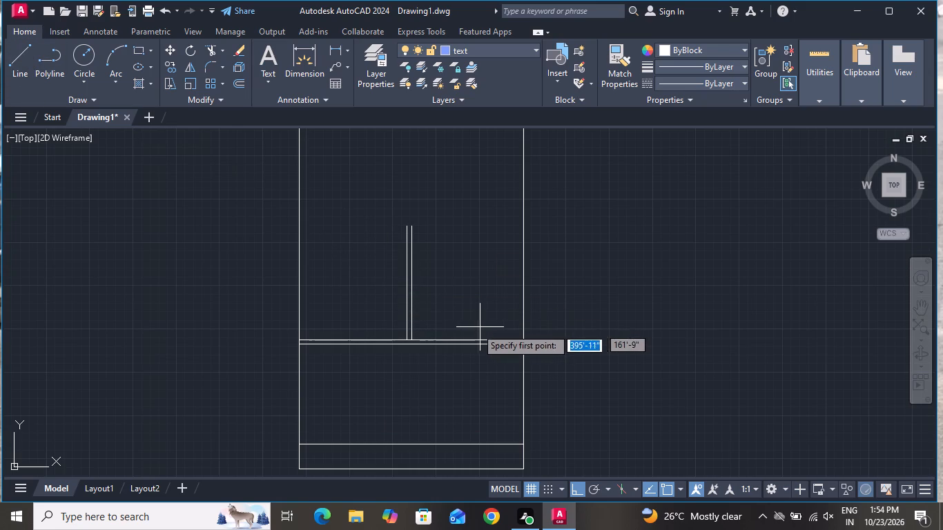
pyautogui.scroll(2, 518, 340)
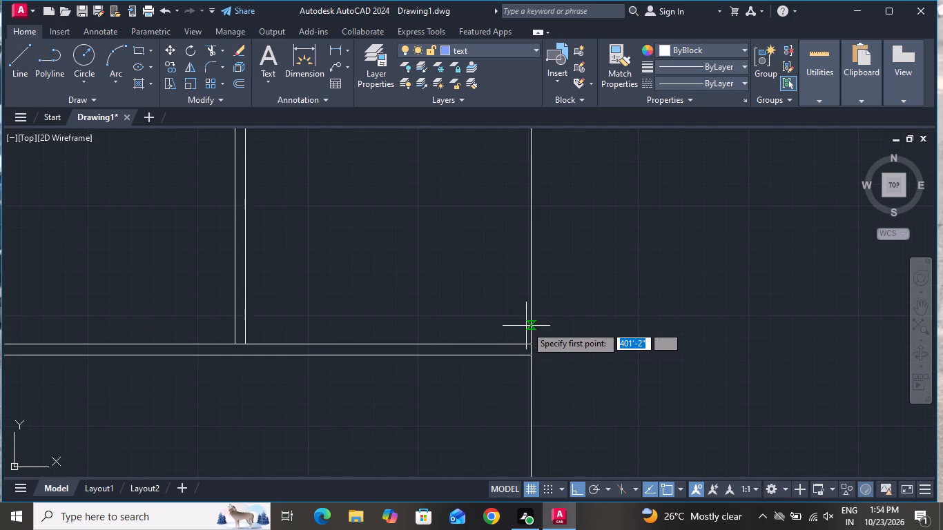
pyautogui.click(529, 330)
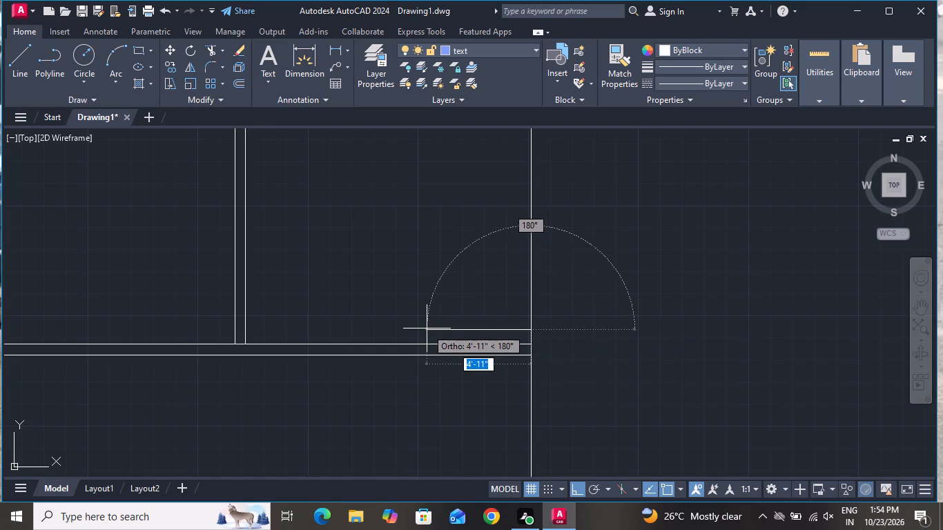
pyautogui.click(426, 328)
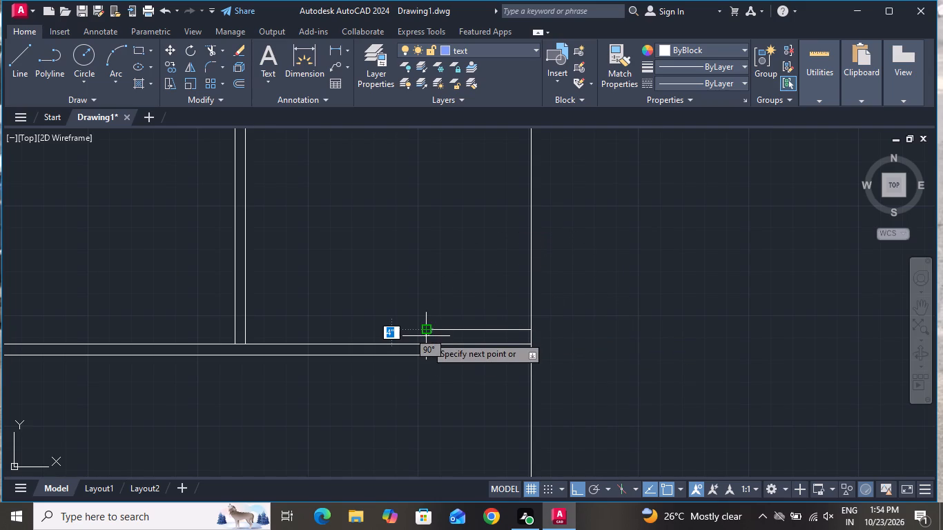
pyautogui.click(426, 344)
pyautogui.rightClick(429, 345)
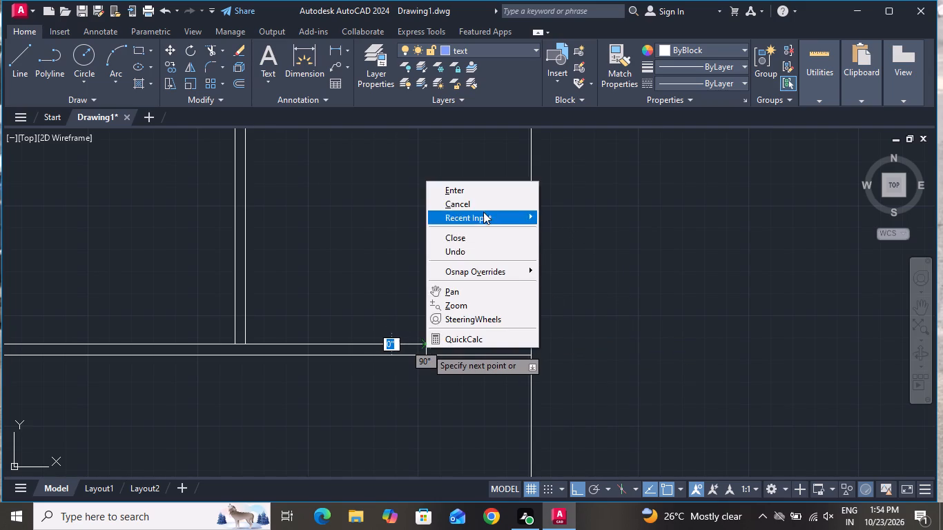
pyautogui.click(483, 202)
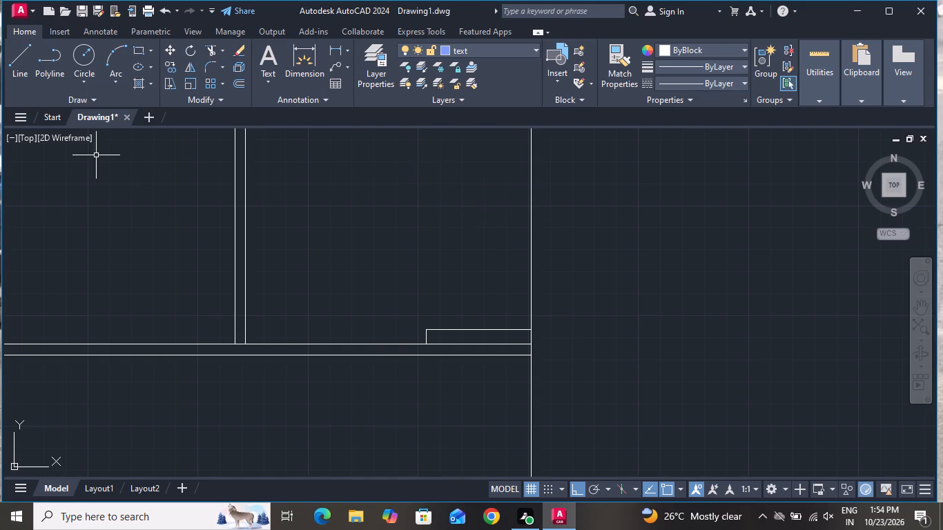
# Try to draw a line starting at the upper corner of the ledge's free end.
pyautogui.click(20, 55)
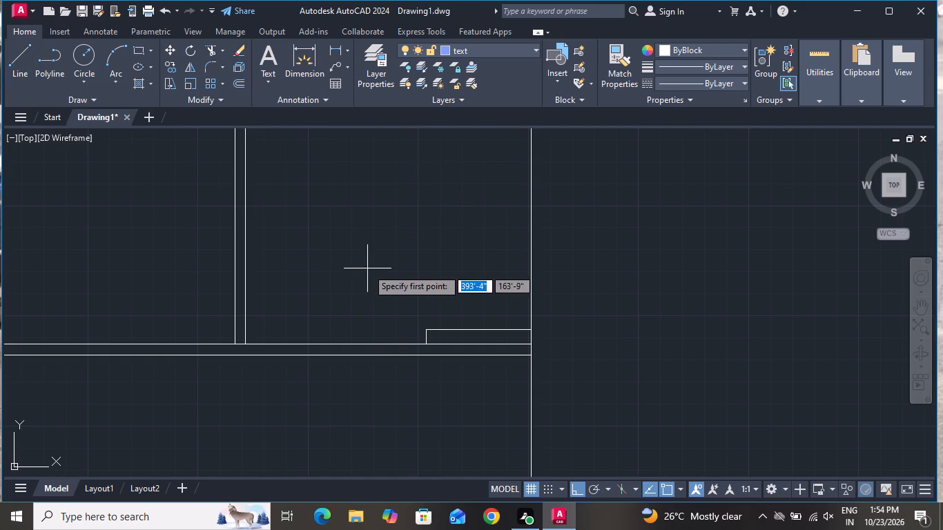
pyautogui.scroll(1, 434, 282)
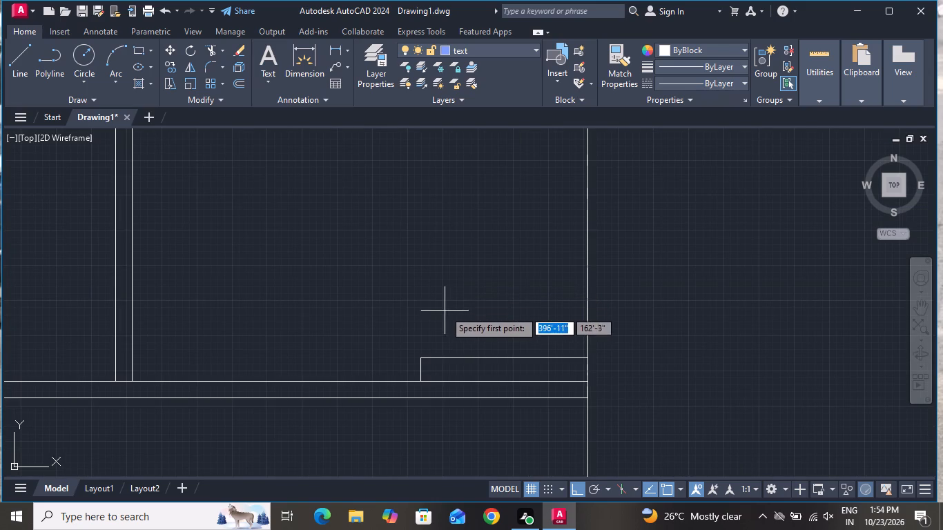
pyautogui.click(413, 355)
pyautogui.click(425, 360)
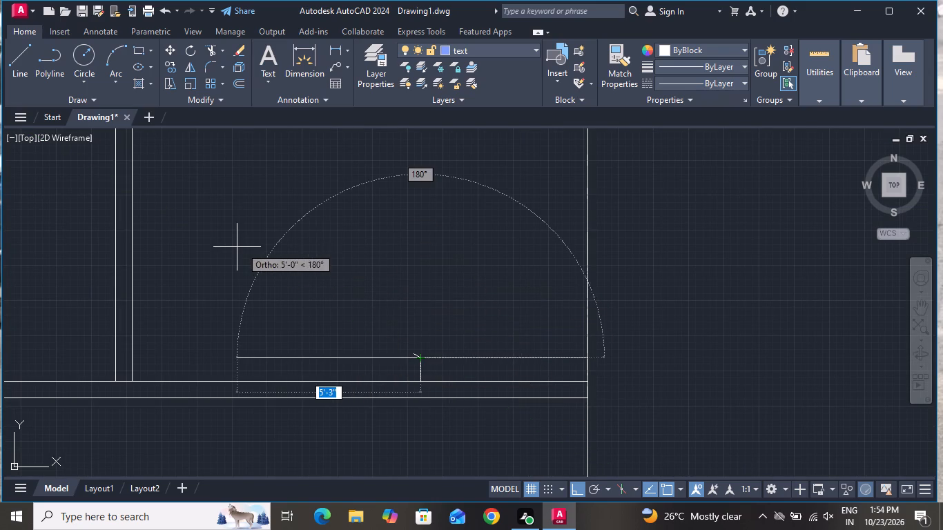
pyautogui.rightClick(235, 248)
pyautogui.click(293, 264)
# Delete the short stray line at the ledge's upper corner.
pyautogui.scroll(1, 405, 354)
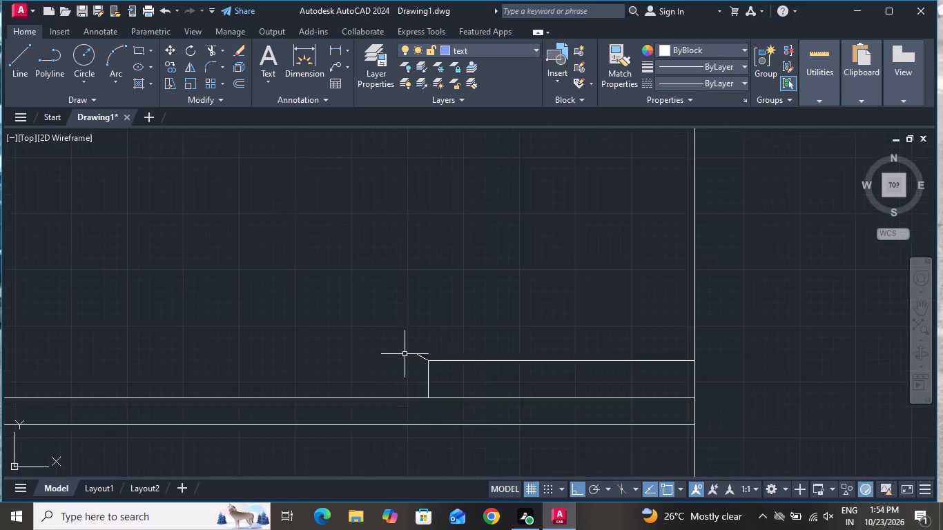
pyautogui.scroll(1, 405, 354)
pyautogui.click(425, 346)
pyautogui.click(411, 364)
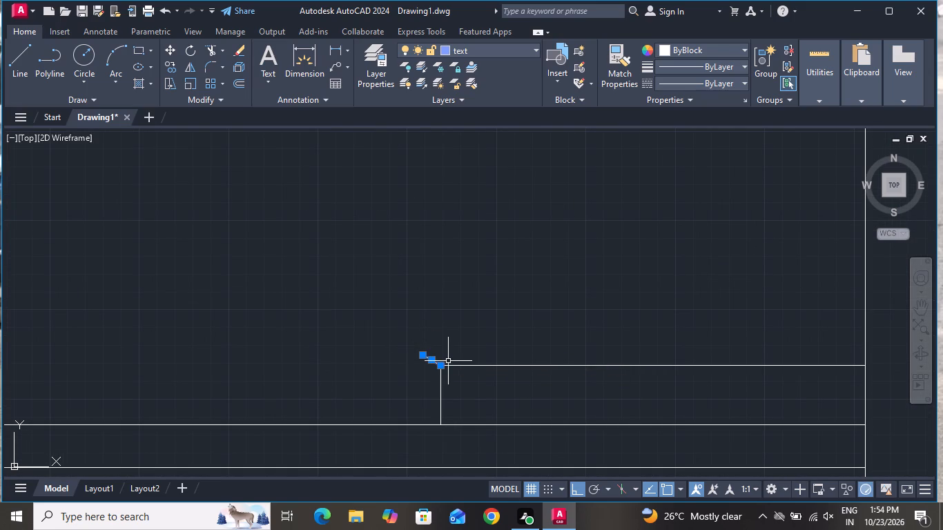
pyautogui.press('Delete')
# With ortho off, draw a diagonal line about 15'-7" long from the ledge's upper corner to the top of the nearer partition line.
pyautogui.click(21, 68)
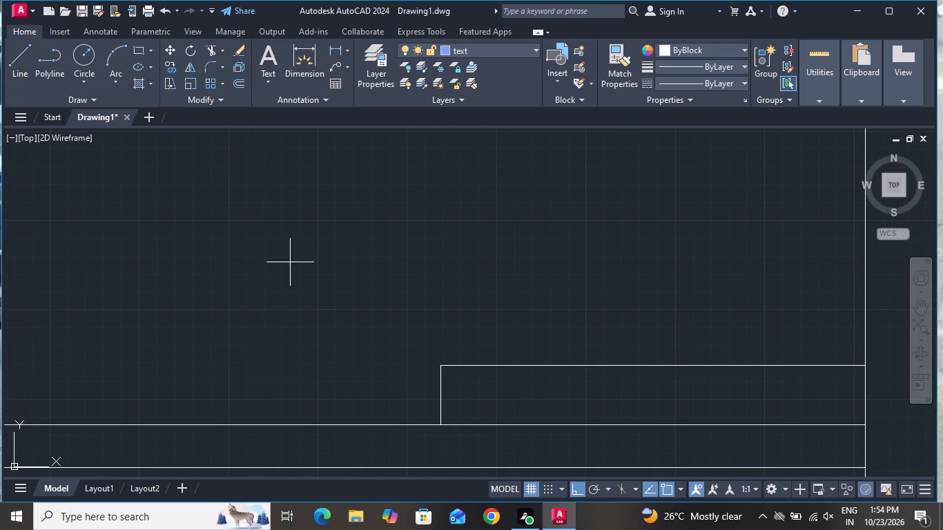
pyautogui.scroll(-1, 394, 390)
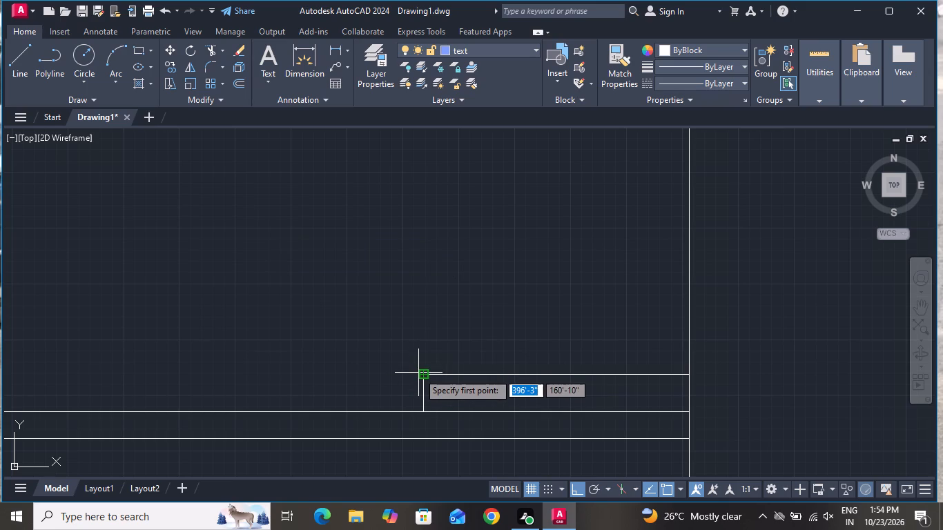
pyautogui.click(418, 373)
pyautogui.scroll(-1, 362, 331)
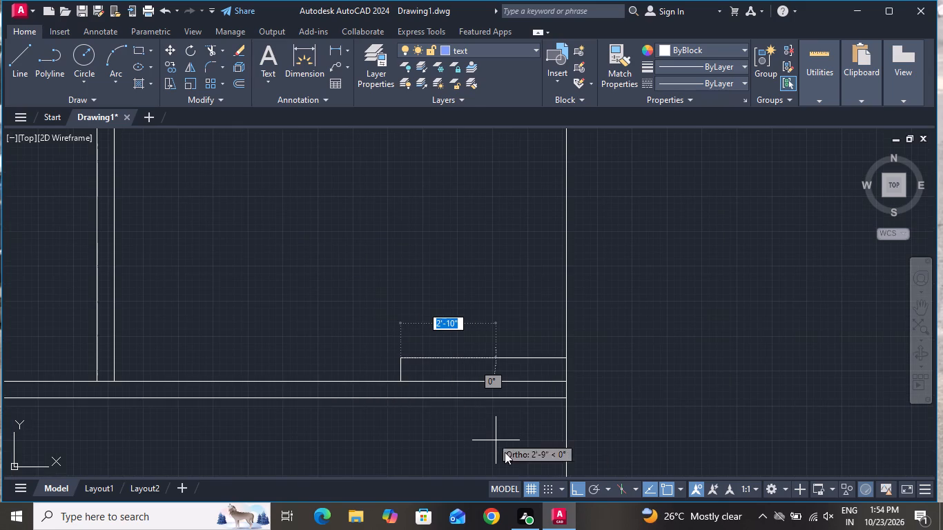
pyautogui.click(574, 490)
pyautogui.scroll(-3, 537, 445)
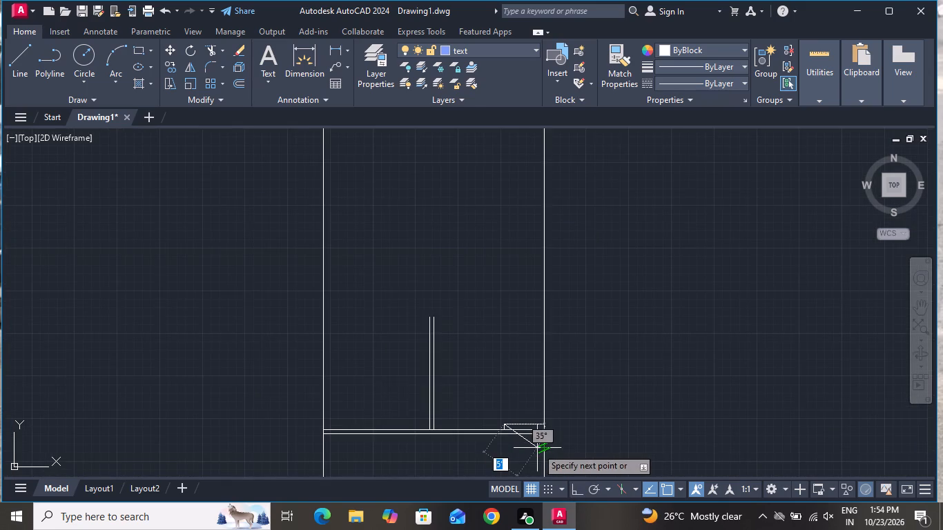
pyautogui.scroll(-2, 526, 407)
pyautogui.scroll(2, 503, 382)
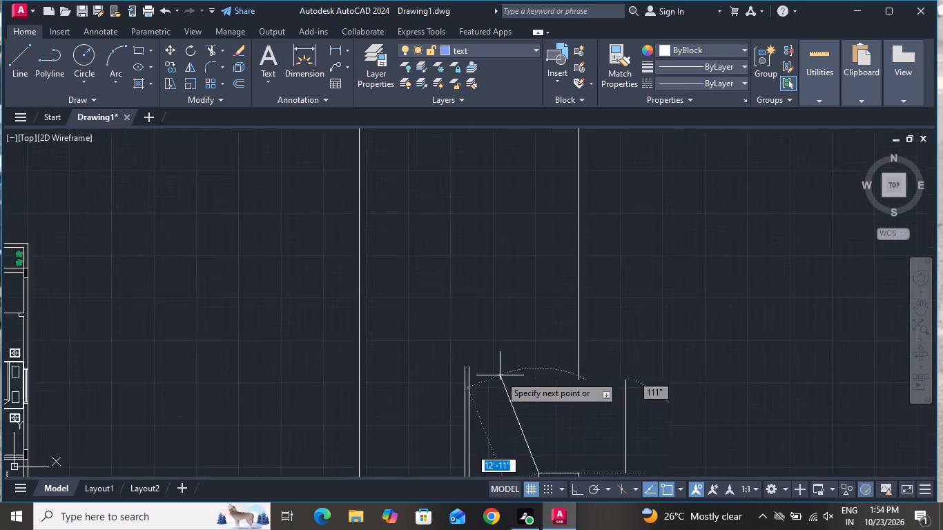
pyautogui.scroll(2, 500, 374)
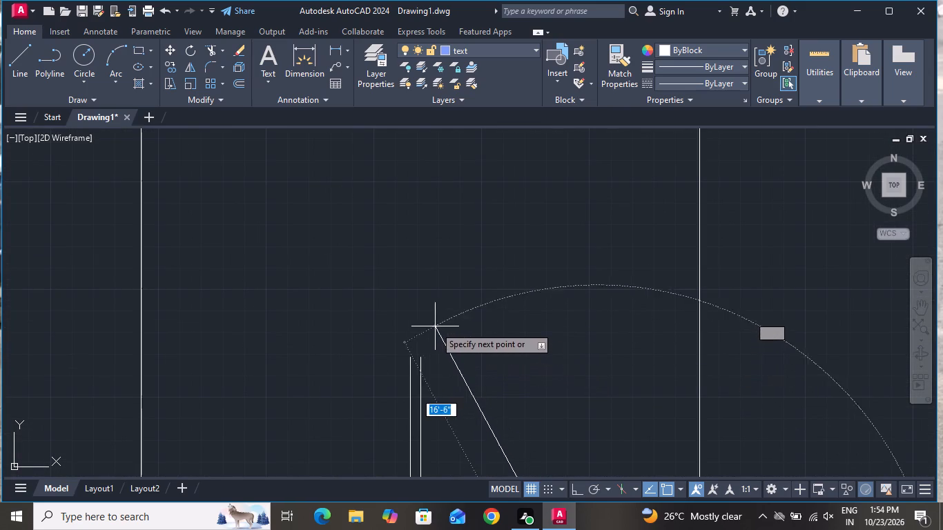
pyautogui.scroll(4, 427, 355)
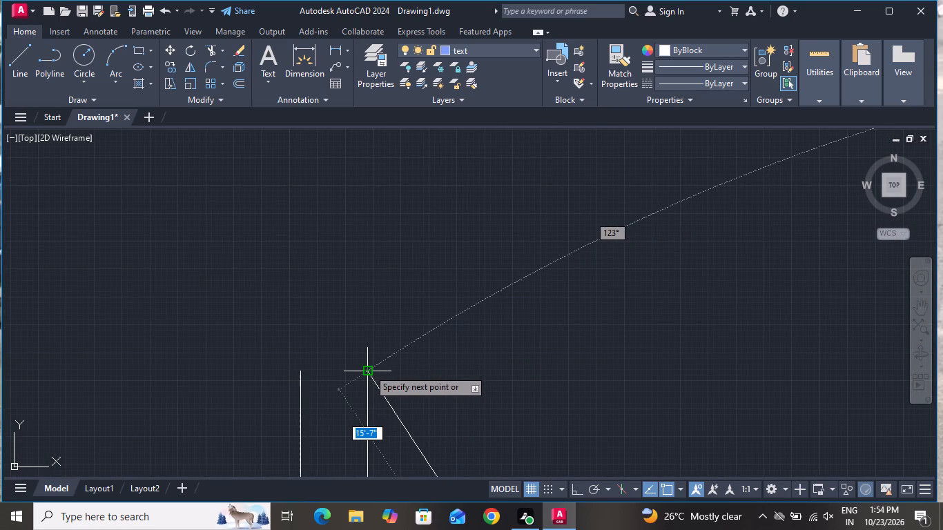
pyautogui.click(369, 369)
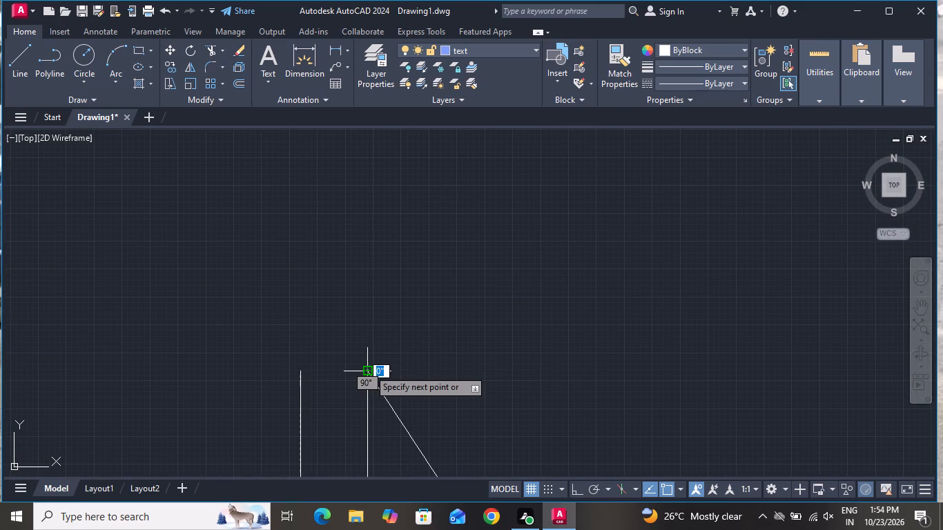
pyautogui.rightClick(369, 369)
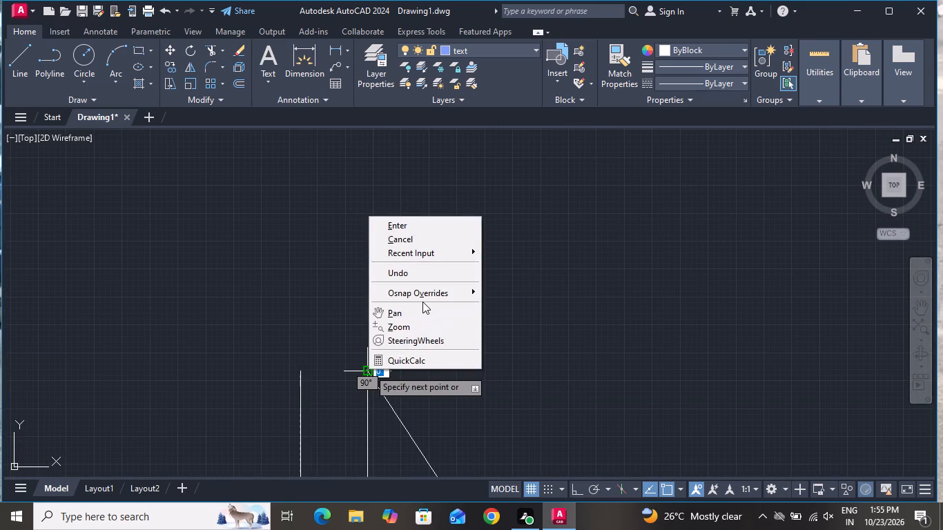
pyautogui.click(434, 244)
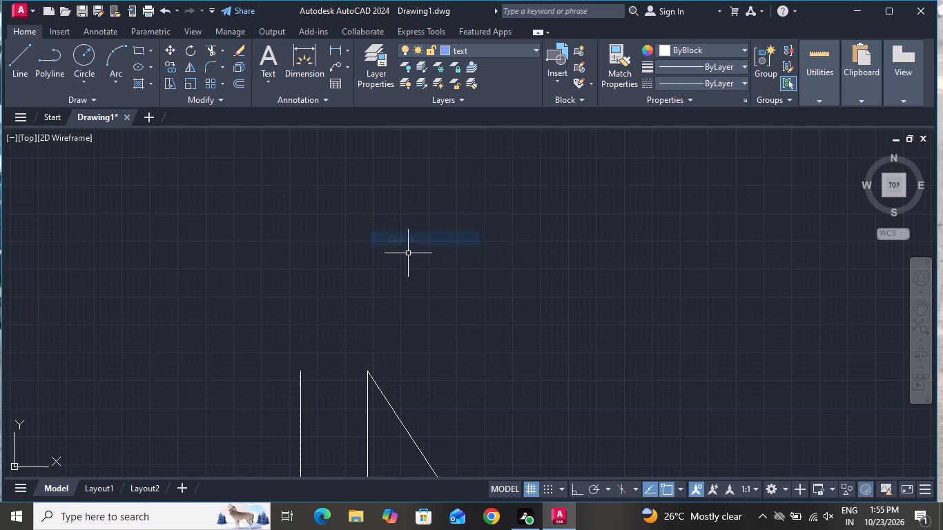
# Draw a second diagonal line about 15'-5" long from the base of the ledge's end to the nearer partition line, below the first diagonal.
pyautogui.scroll(-5, 404, 255)
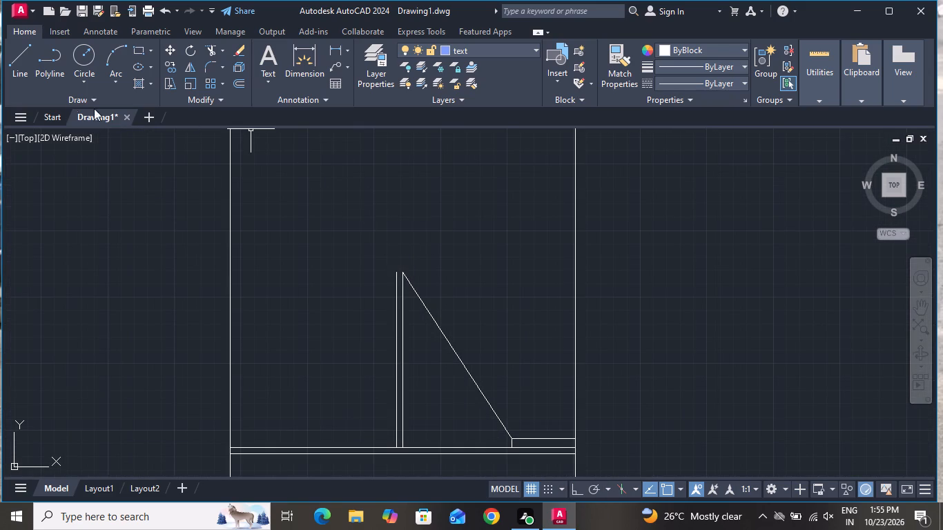
pyautogui.click(21, 57)
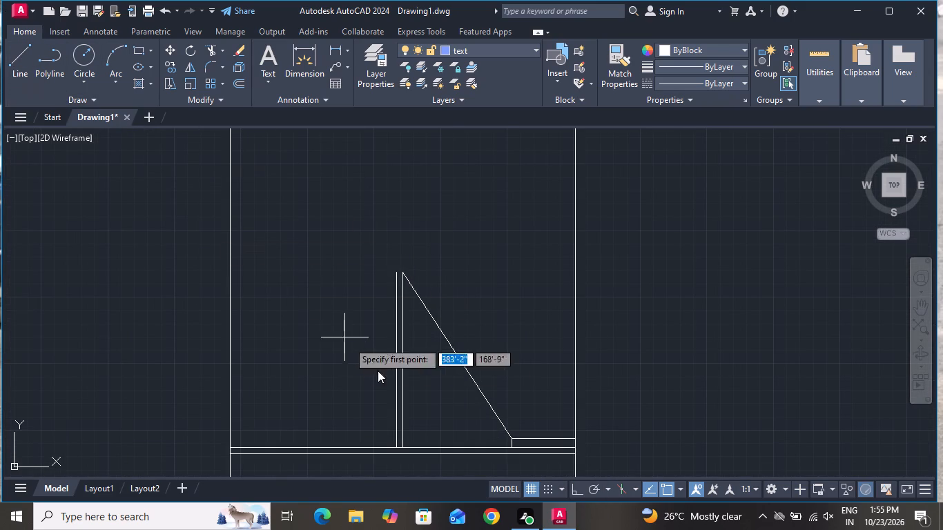
pyautogui.scroll(2, 505, 463)
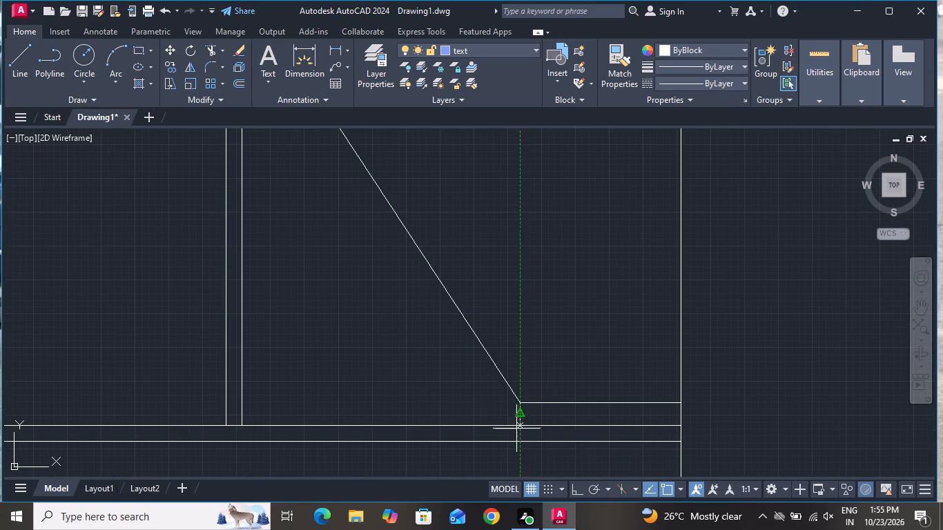
pyautogui.click(515, 429)
pyautogui.scroll(-3, 422, 339)
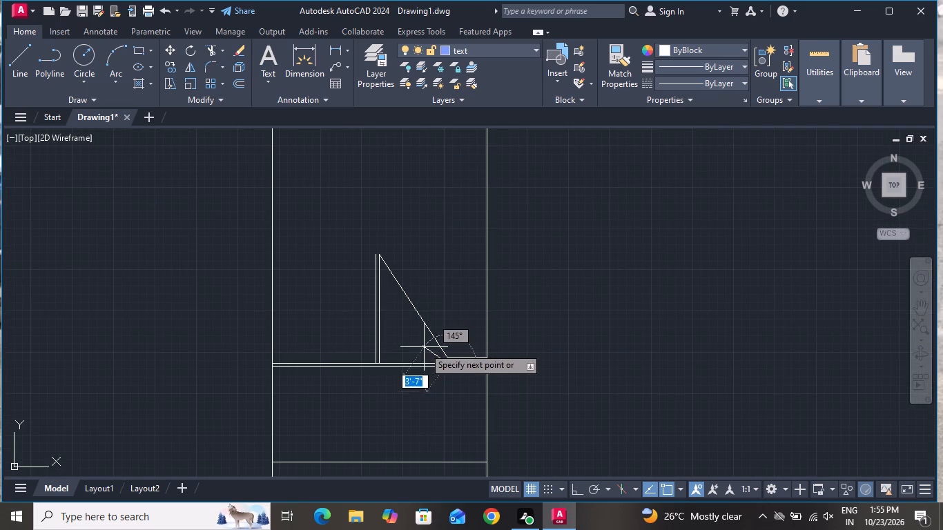
pyautogui.scroll(3, 363, 273)
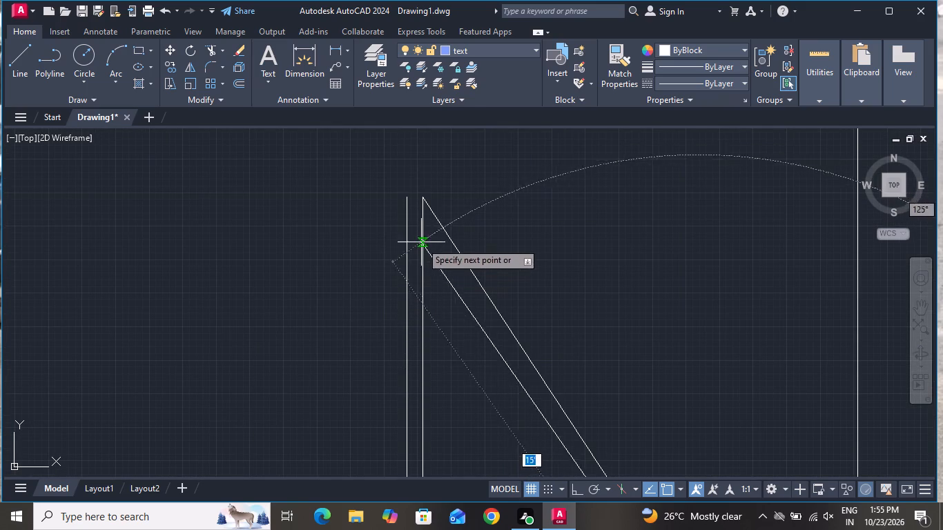
pyautogui.scroll(4, 418, 230)
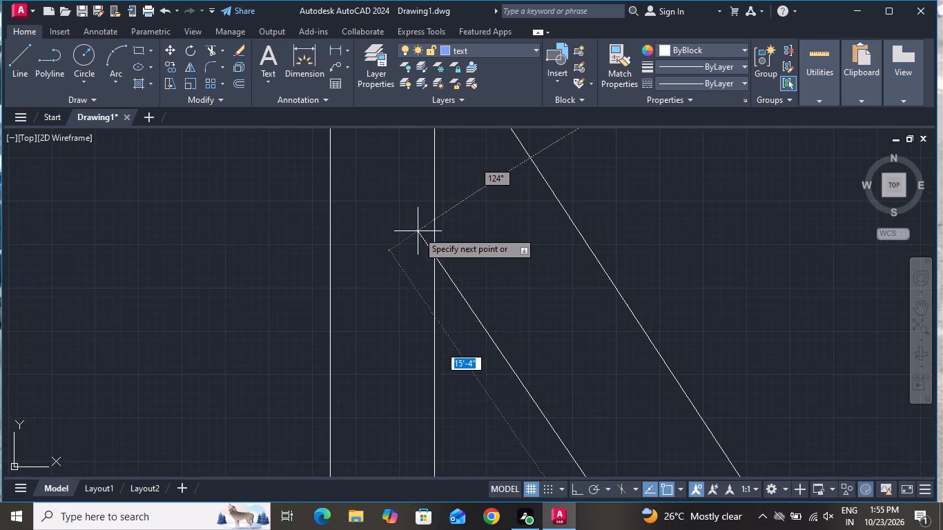
pyautogui.scroll(-2, 437, 219)
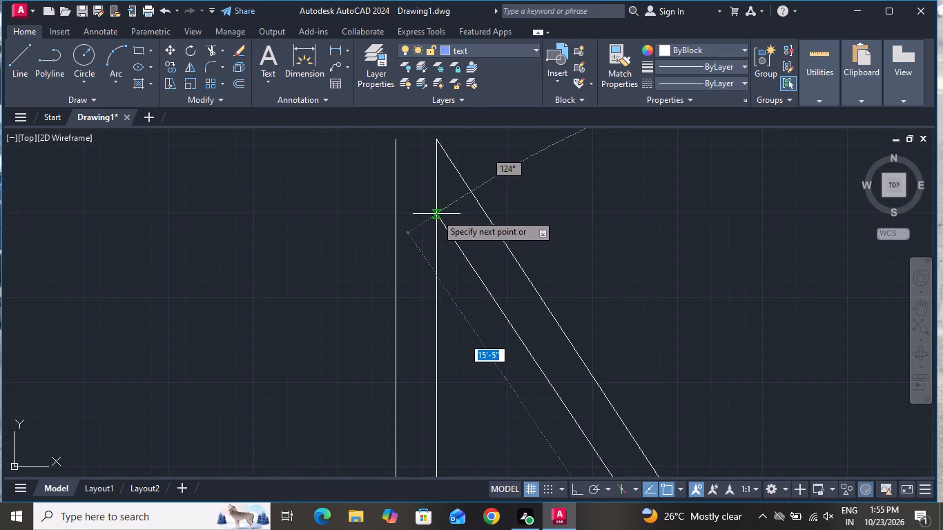
pyautogui.click(436, 213)
pyautogui.rightClick(433, 215)
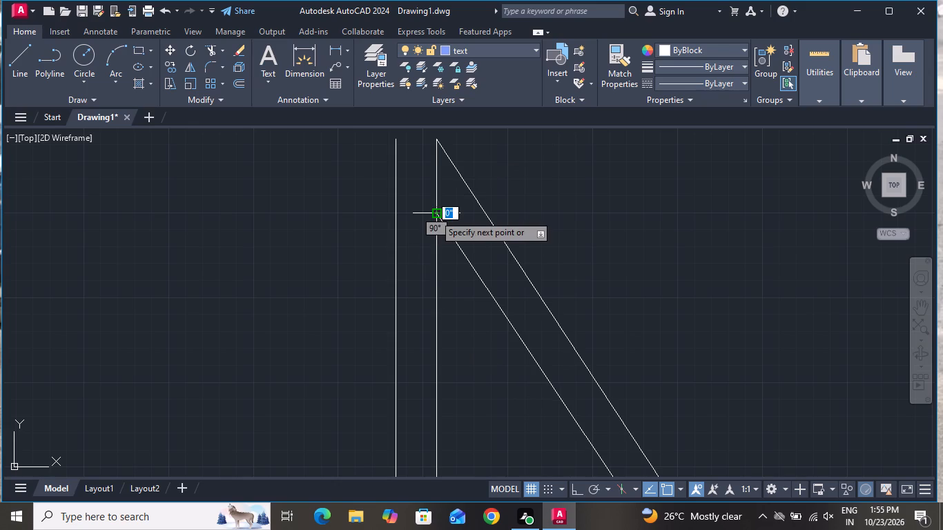
pyautogui.click(438, 241)
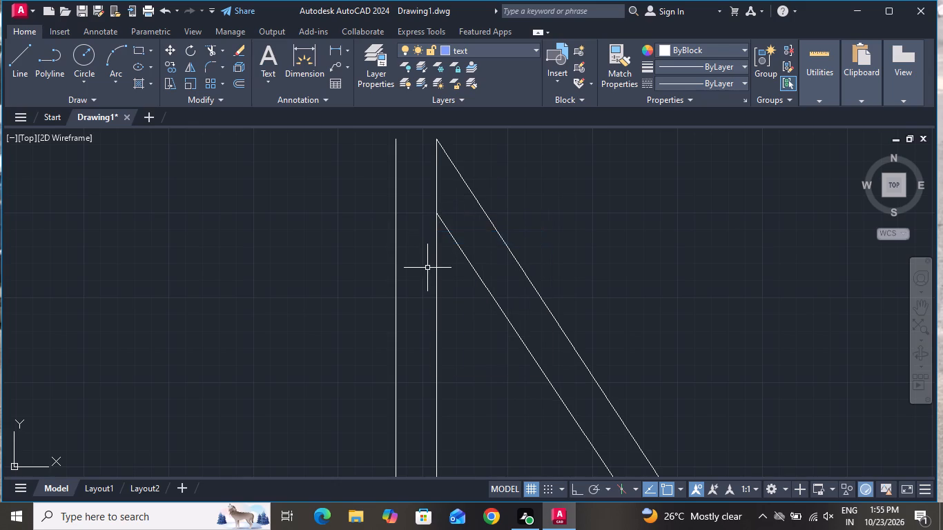
# With ortho on, draw a vertical line upward from the upper corner of the ledge's free end.
pyautogui.scroll(-2, 422, 276)
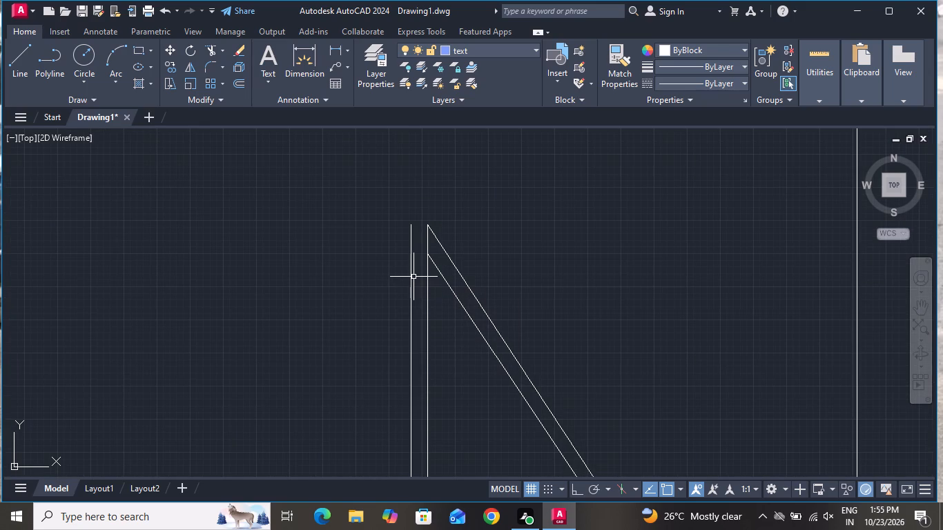
pyautogui.click(27, 66)
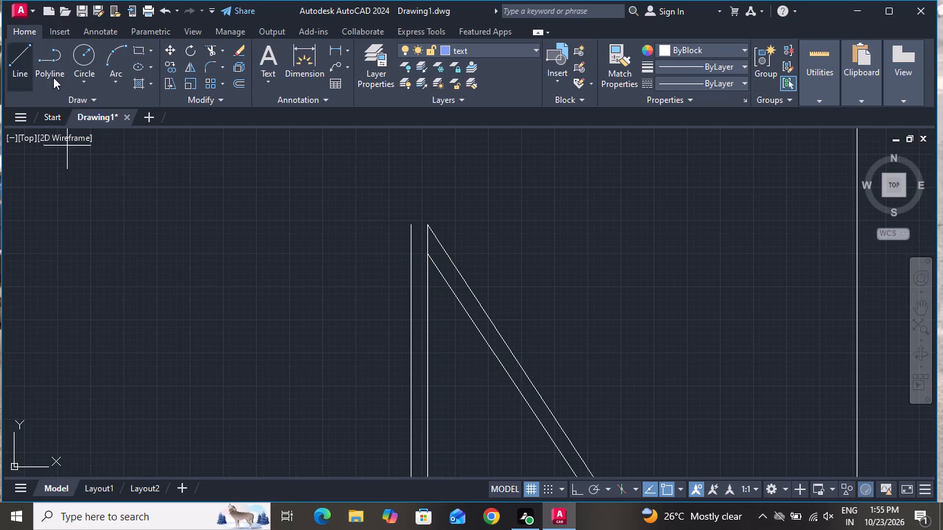
pyautogui.scroll(-2, 298, 254)
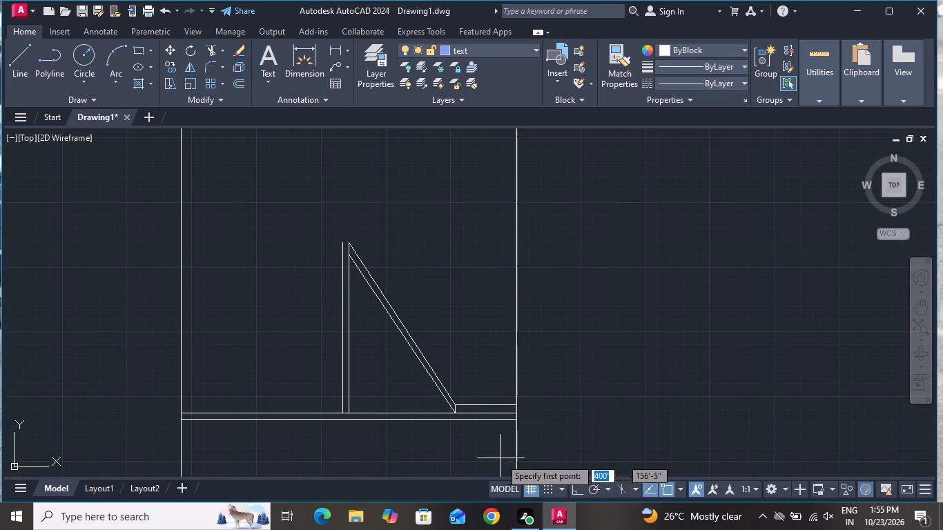
pyautogui.scroll(2, 449, 386)
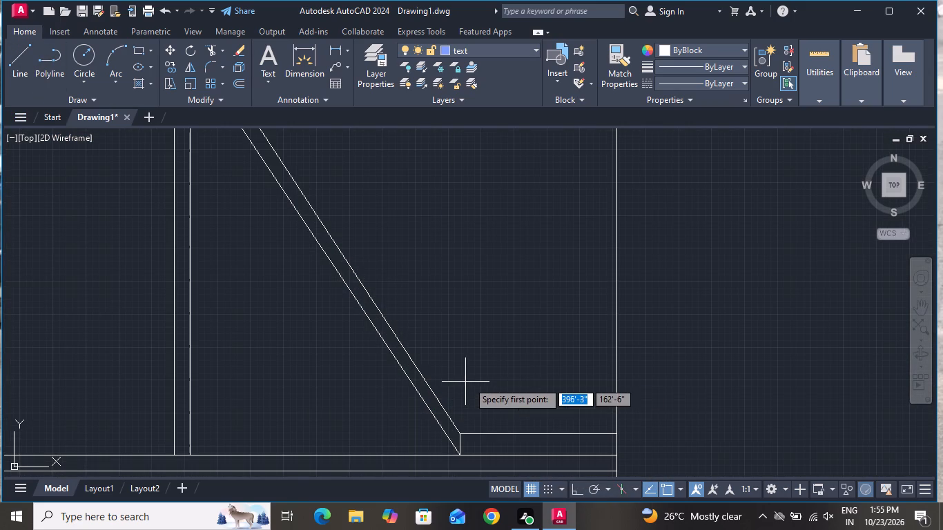
pyautogui.click(459, 433)
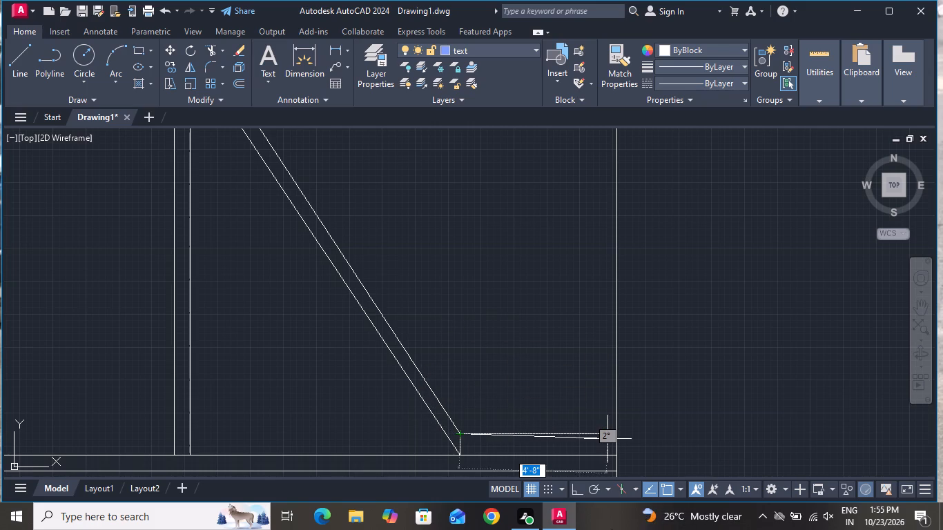
pyautogui.click(583, 487)
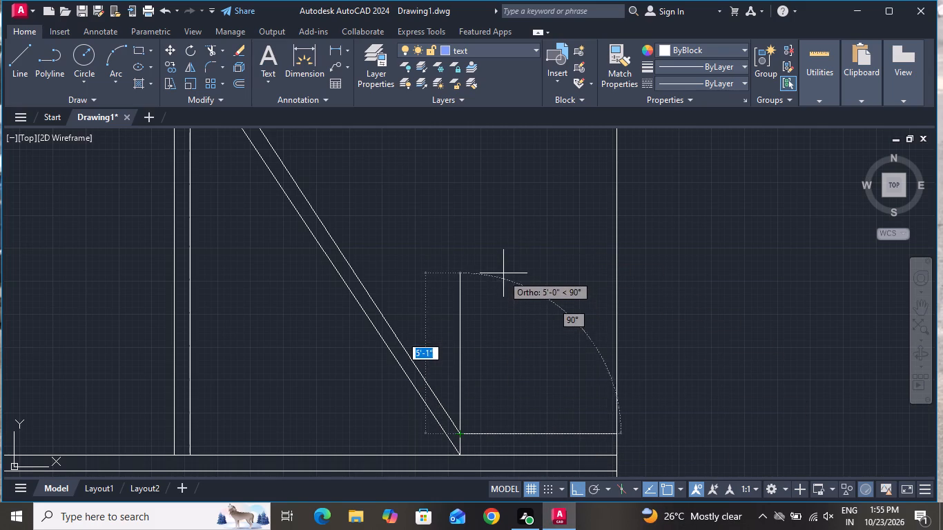
pyautogui.click(507, 251)
pyautogui.rightClick(504, 253)
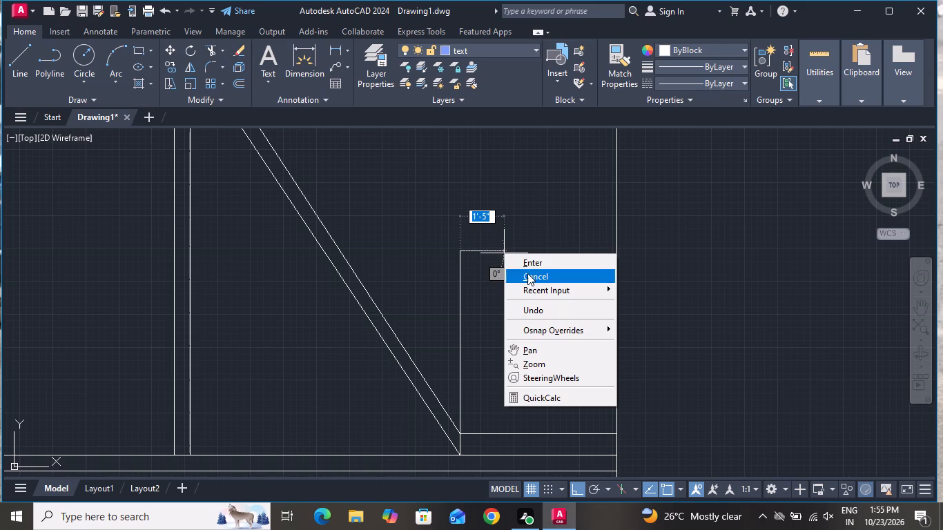
pyautogui.click(527, 274)
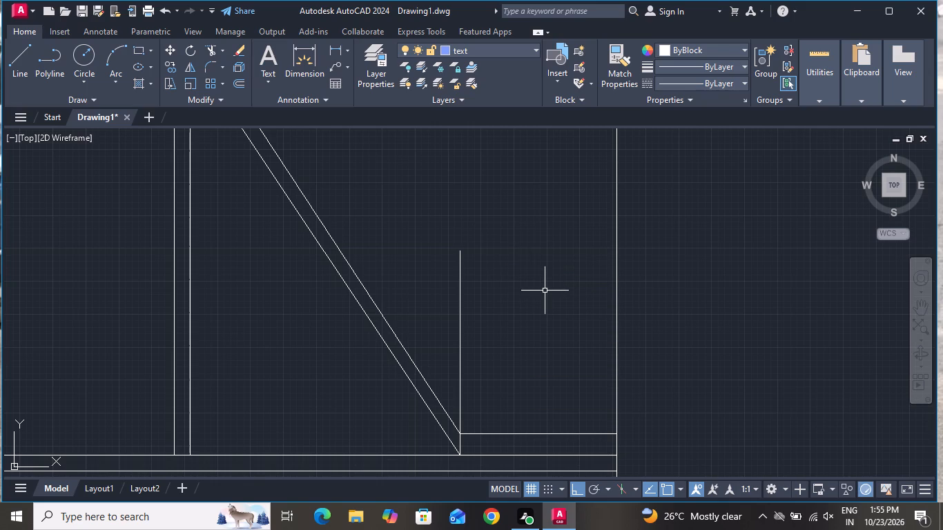
# Offset the new vertical line 2" toward the diagonal lines.
pyautogui.press('o')
pyautogui.press('space')
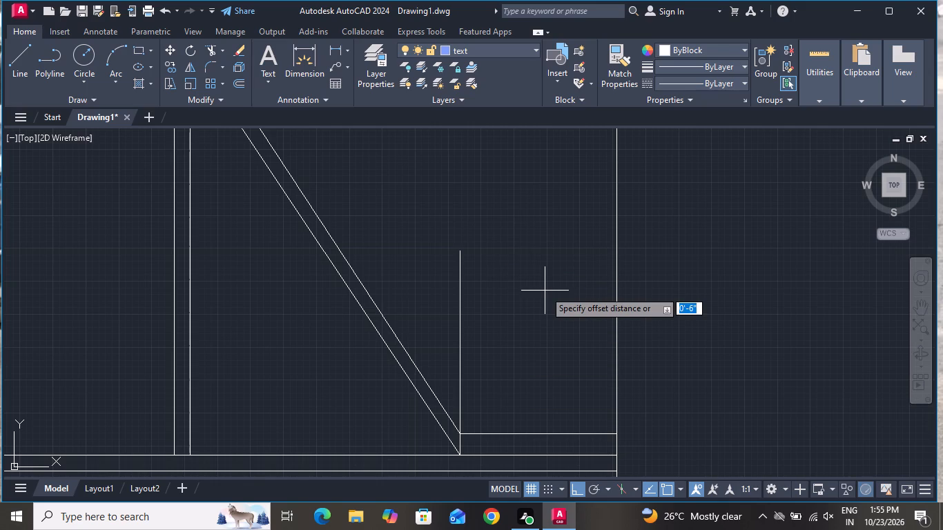
pyautogui.write('333')
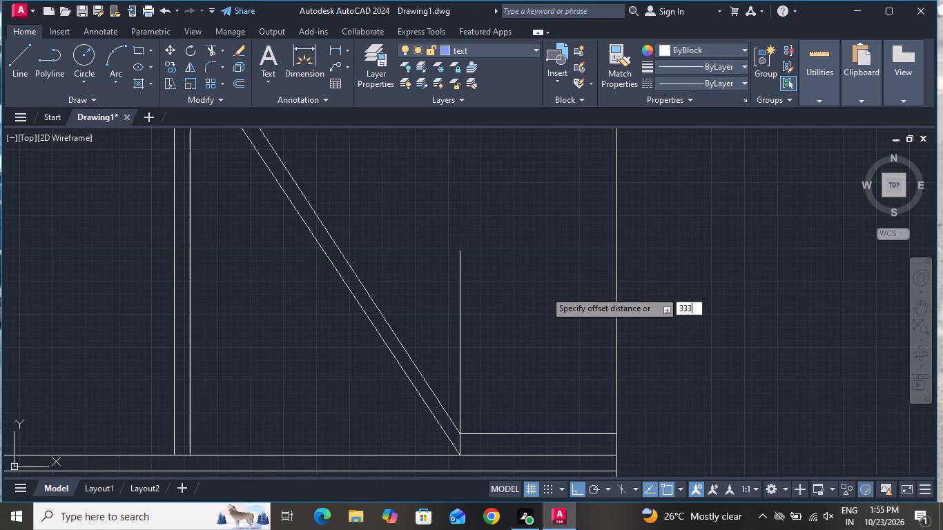
pyautogui.press('BackSpace')
pyautogui.press('BackSpace')
pyautogui.press('BackSpace')
pyautogui.press('2')
pyautogui.hotkey('shift', '"')
pyautogui.press('Return')
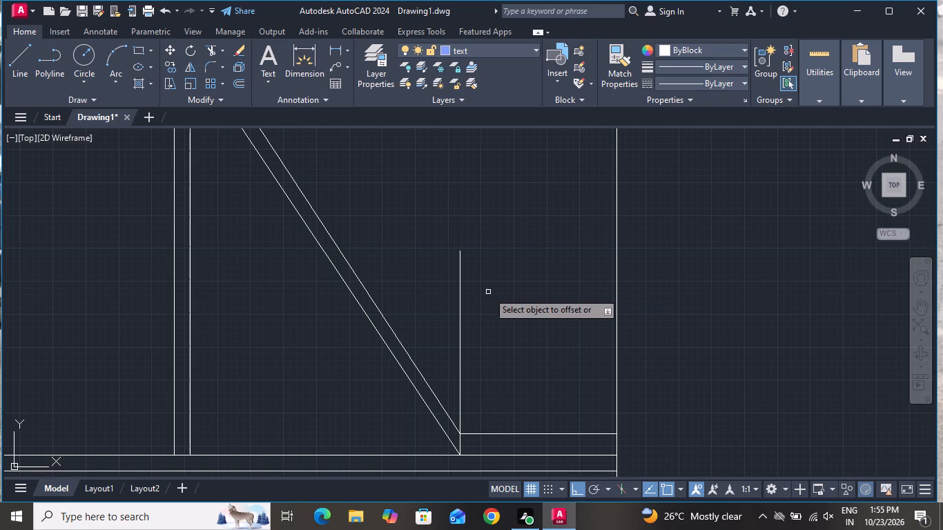
pyautogui.click(458, 316)
pyautogui.click(452, 316)
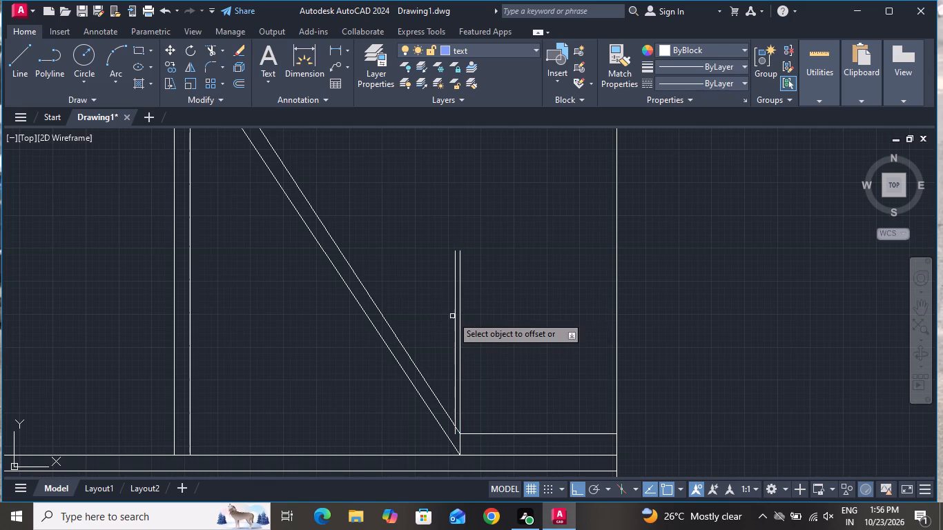
pyautogui.rightClick(512, 319)
pyautogui.click(534, 342)
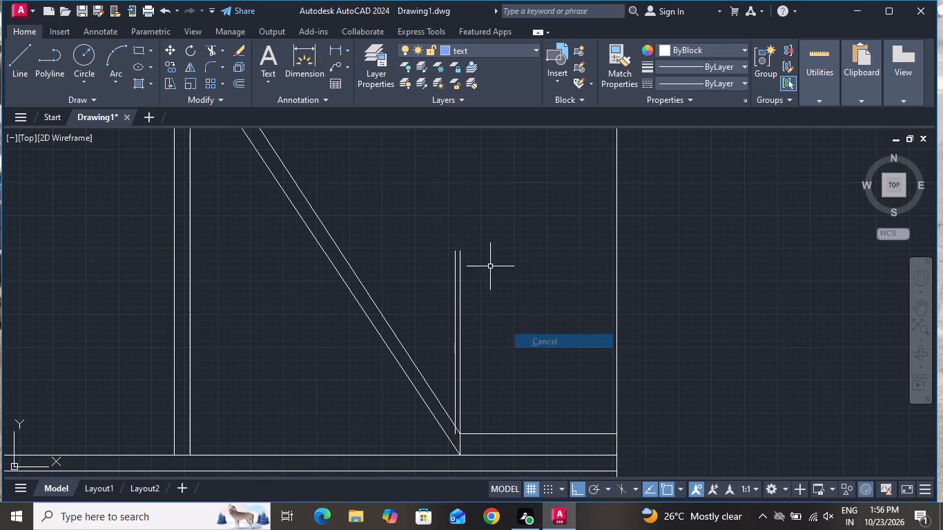
# Trim the lower end of the offset vertical line where it passes the upper diagonal.
pyautogui.click(213, 55)
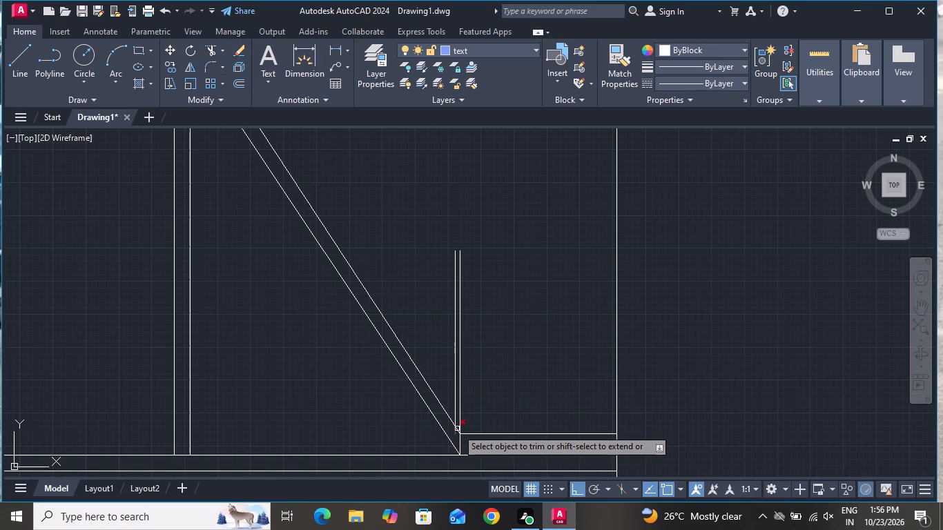
pyautogui.scroll(3, 458, 429)
pyautogui.click(436, 441)
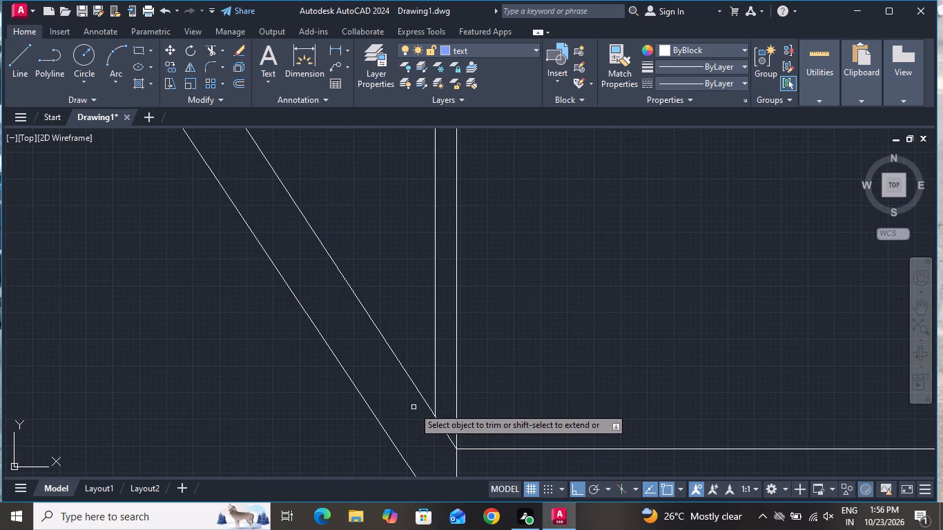
pyautogui.rightClick(414, 407)
pyautogui.click(445, 248)
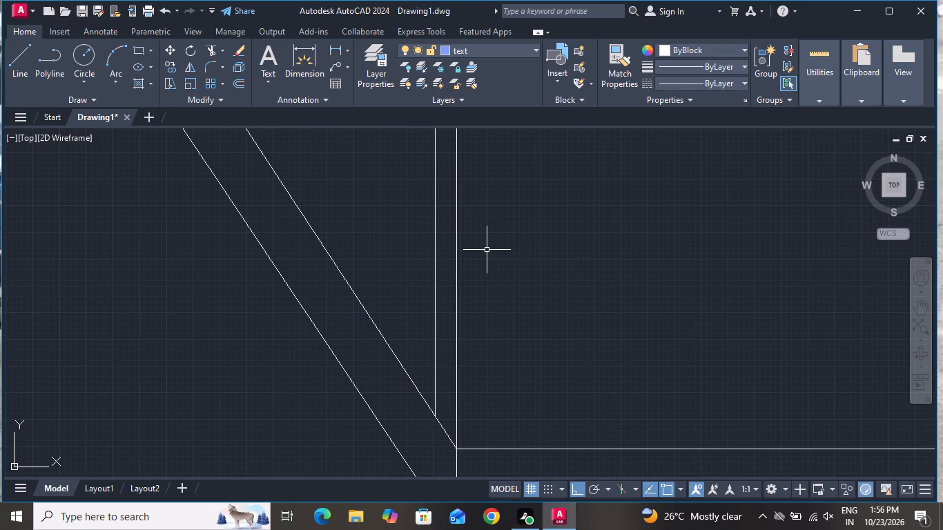
# Start a stepped line at the offset vertical line: about 3" across to the upper diagonal, 5" up, and about 3" back to the diagonal.
pyautogui.click(24, 57)
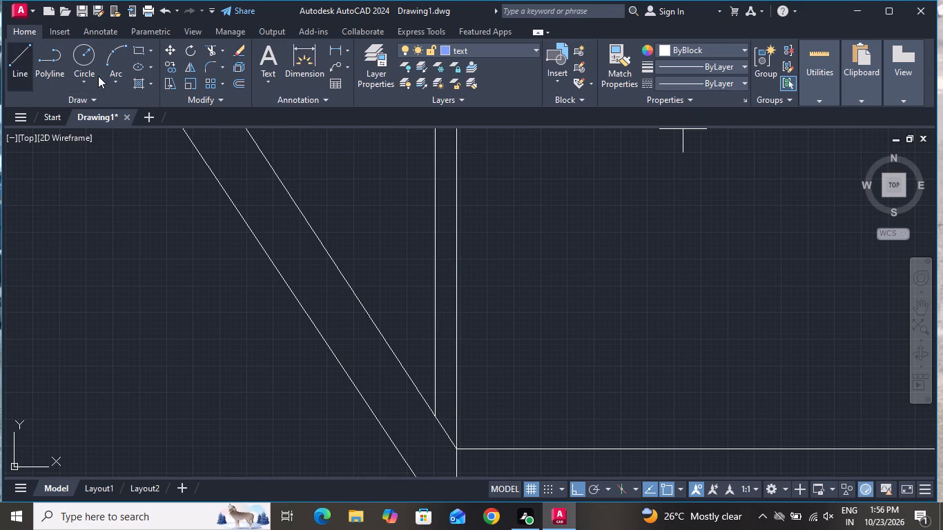
pyautogui.click(436, 371)
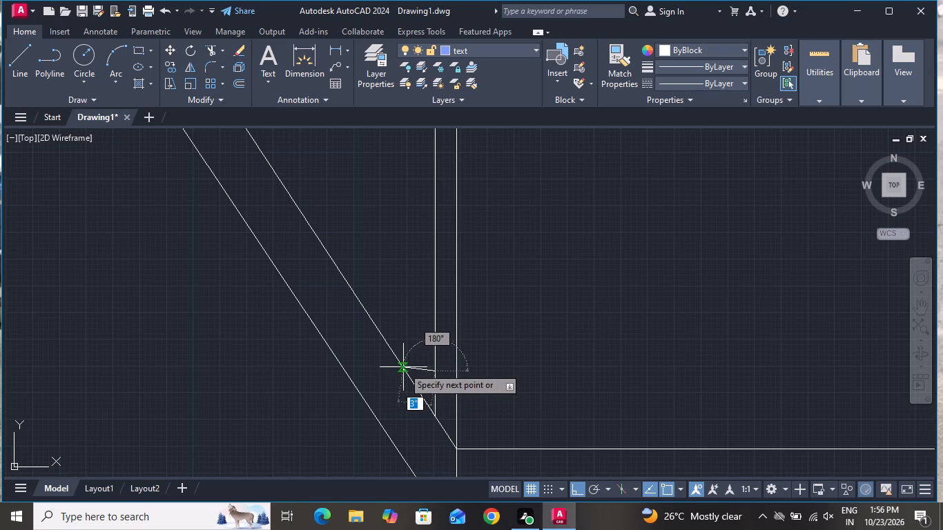
pyautogui.scroll(3, 403, 375)
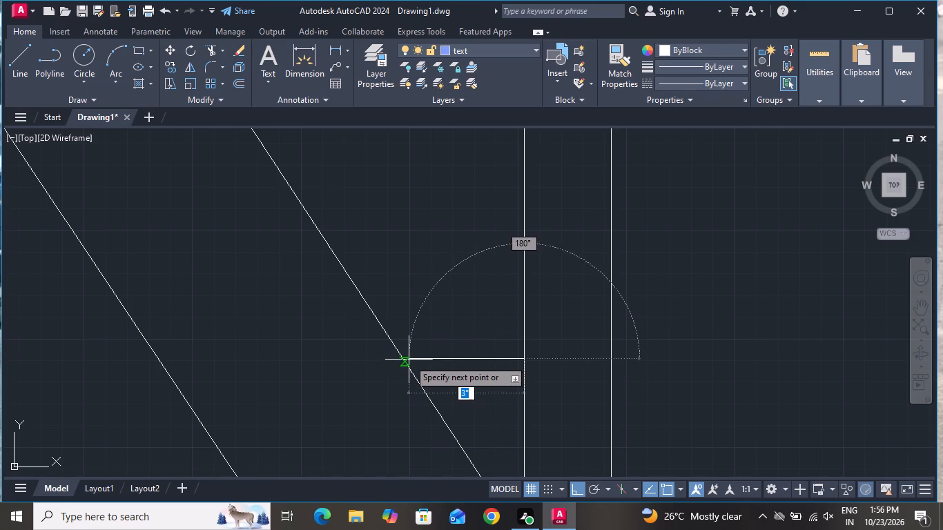
pyautogui.scroll(2, 409, 359)
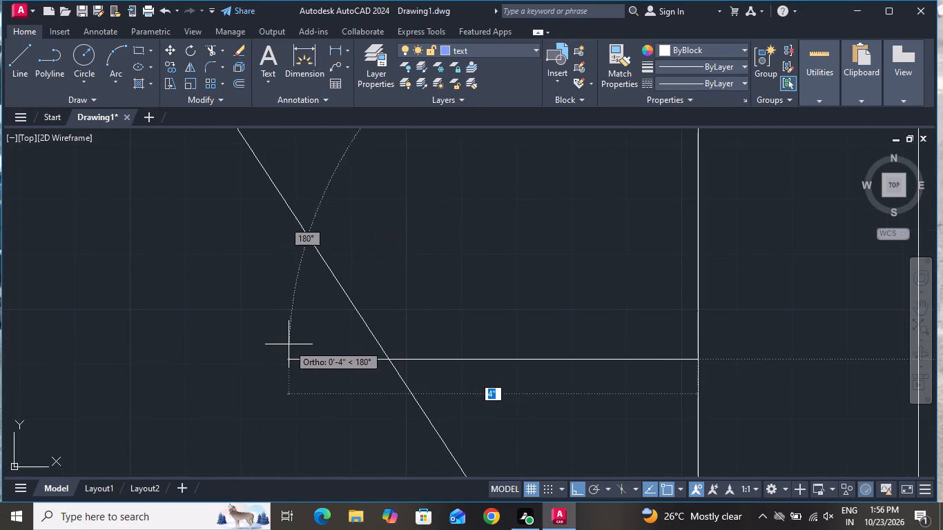
pyautogui.click(387, 360)
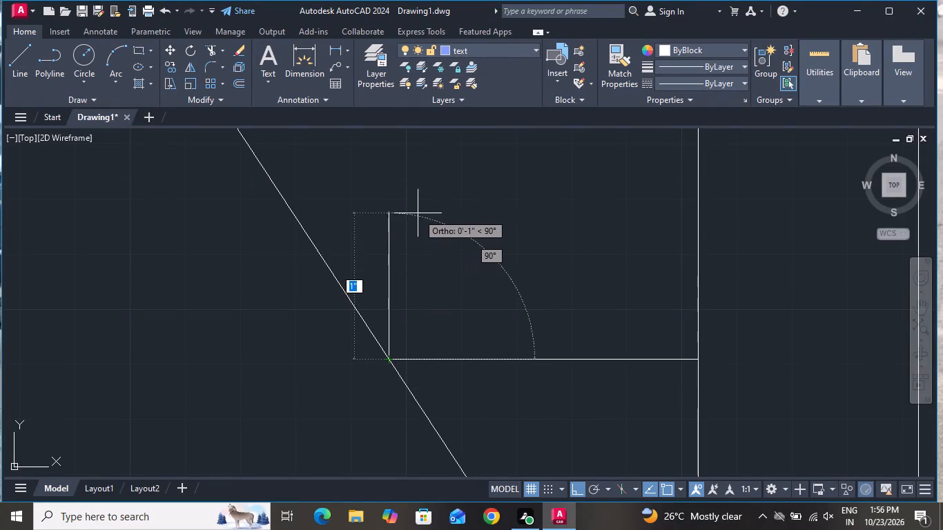
pyautogui.scroll(-2, 424, 208)
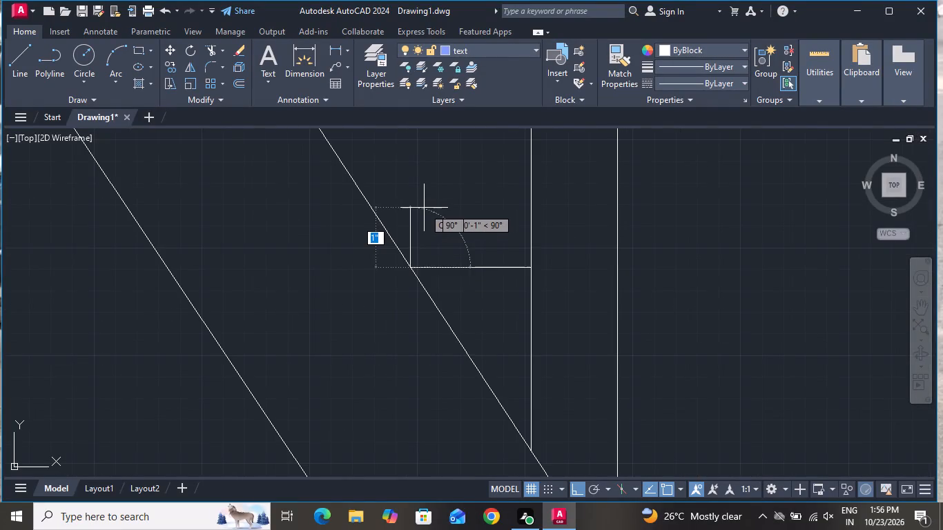
pyautogui.scroll(-3, 424, 208)
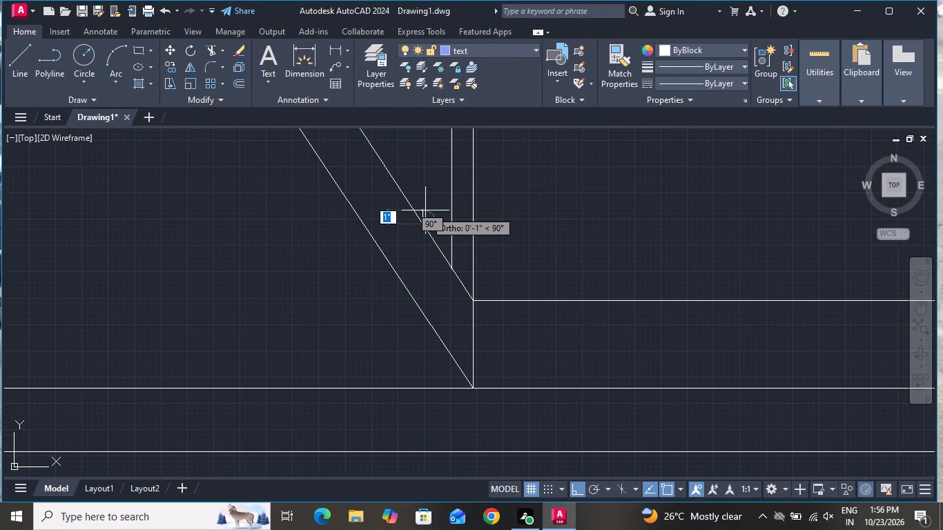
pyautogui.scroll(-2, 425, 210)
pyautogui.scroll(3, 434, 200)
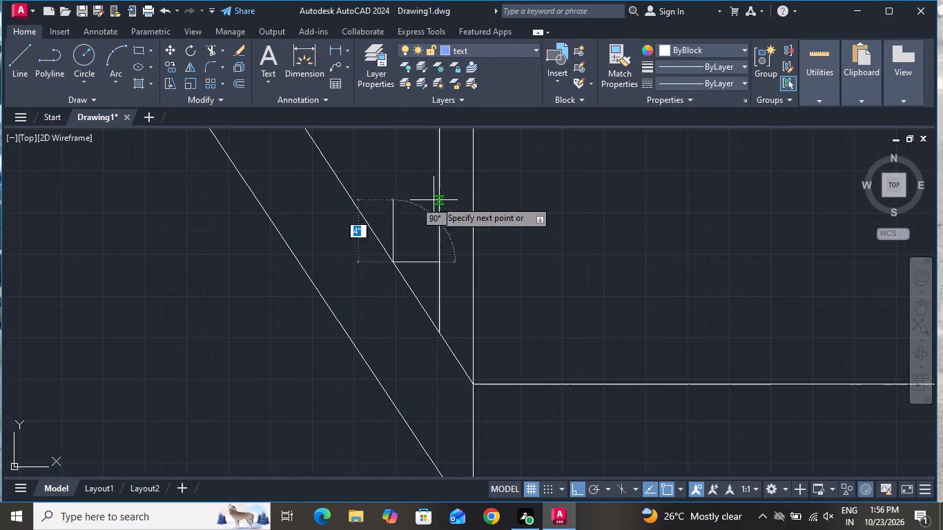
pyautogui.click(396, 179)
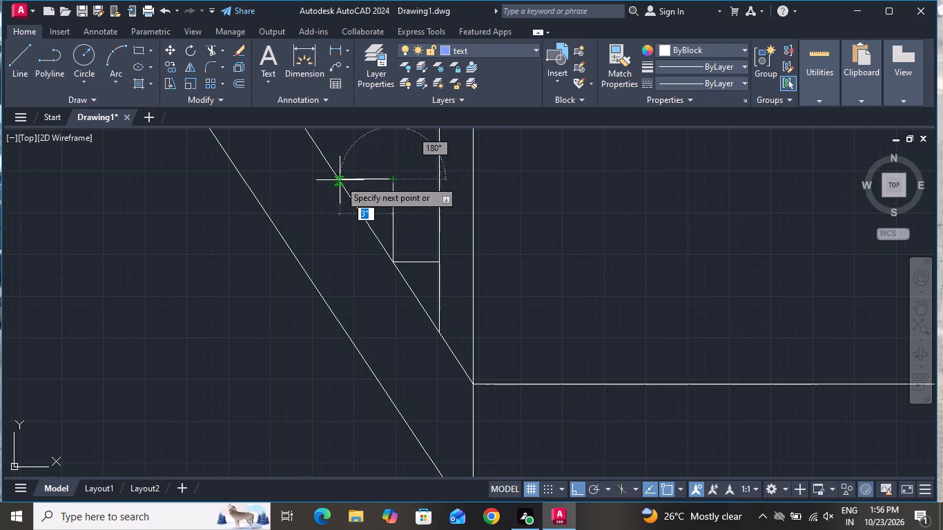
pyautogui.click(338, 181)
# Continue the stepped line with a riser about 8" high and a level tread back to the upper diagonal.
pyautogui.scroll(-3, 349, 159)
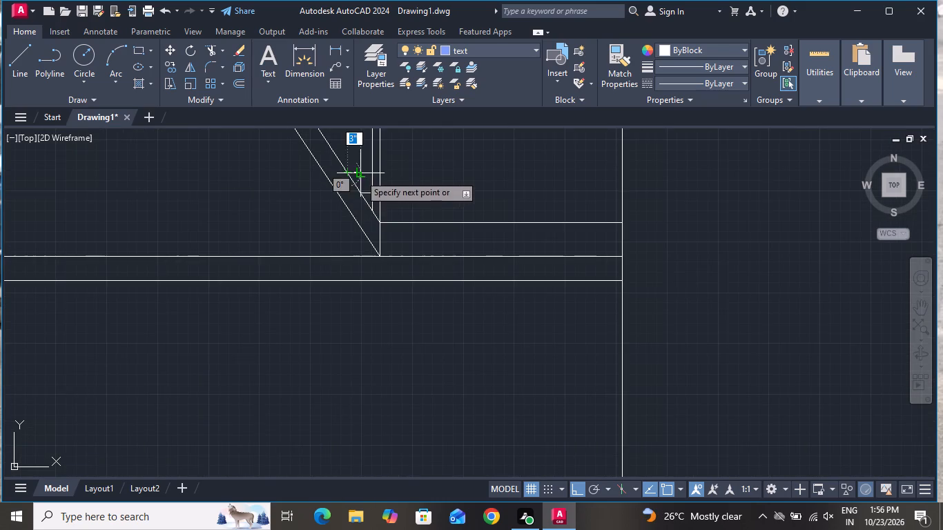
pyautogui.scroll(-5, 358, 197)
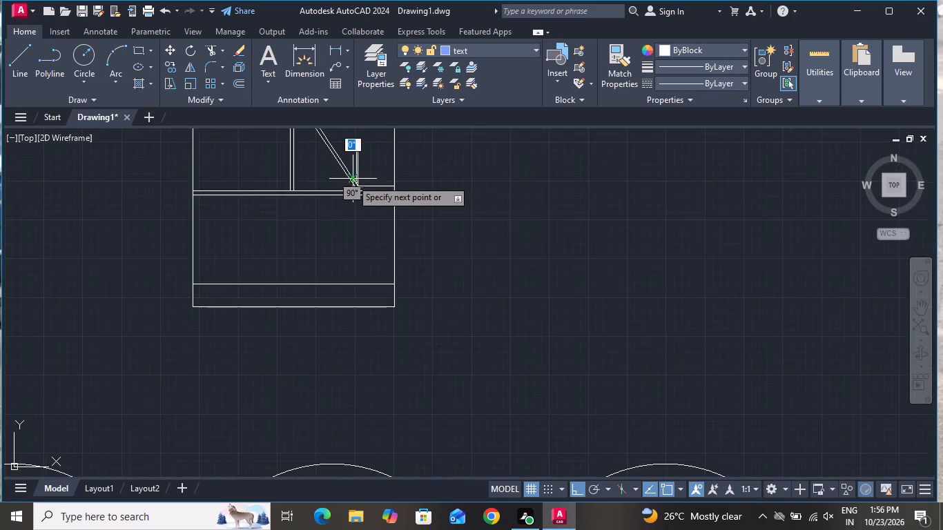
pyautogui.scroll(-1, 351, 177)
pyautogui.scroll(3, 349, 158)
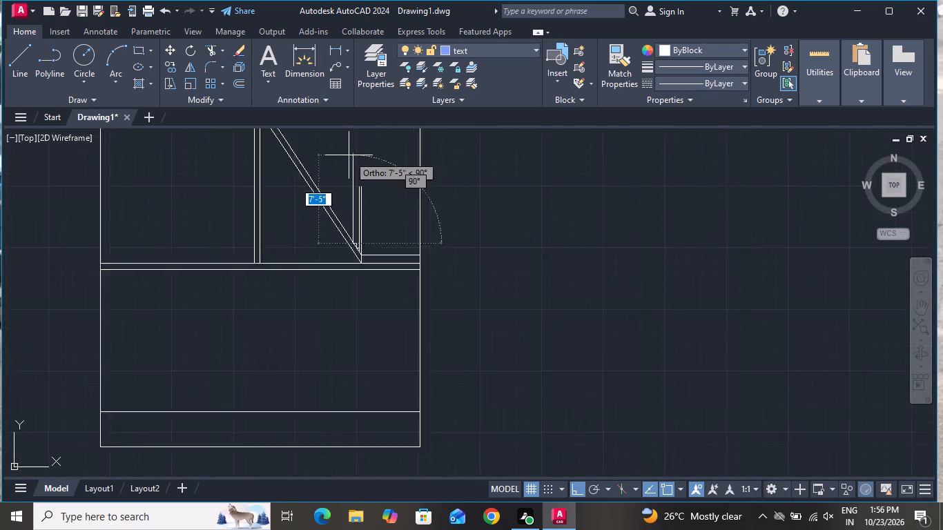
pyautogui.scroll(1, 349, 155)
pyautogui.scroll(2, 359, 260)
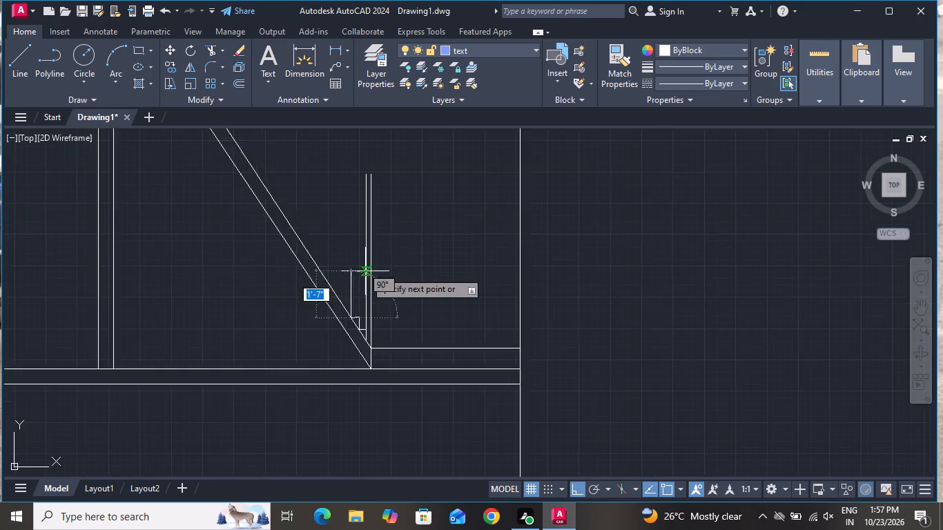
pyautogui.scroll(1, 365, 273)
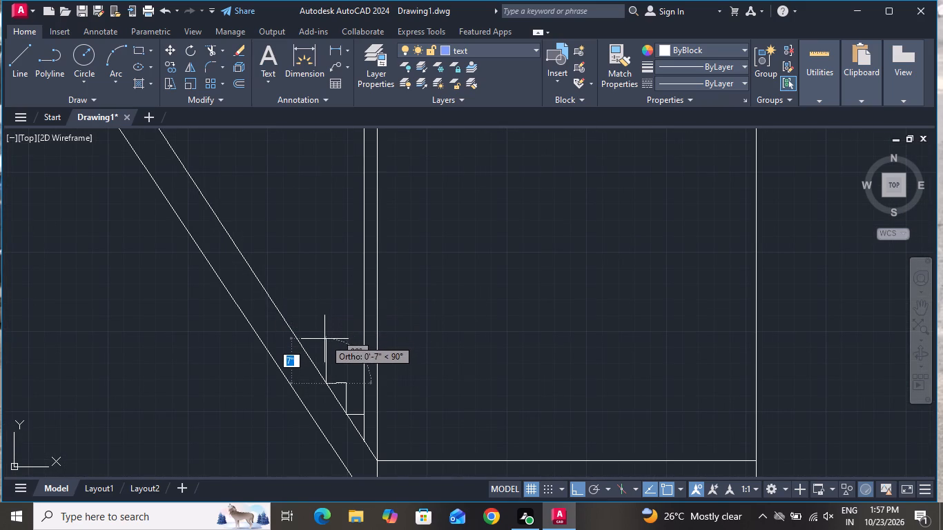
pyautogui.click(324, 335)
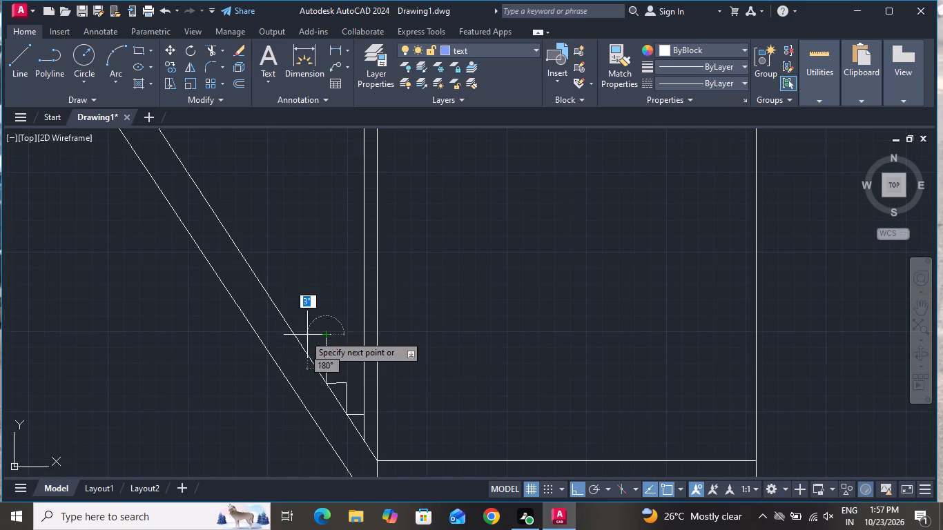
pyautogui.click(291, 334)
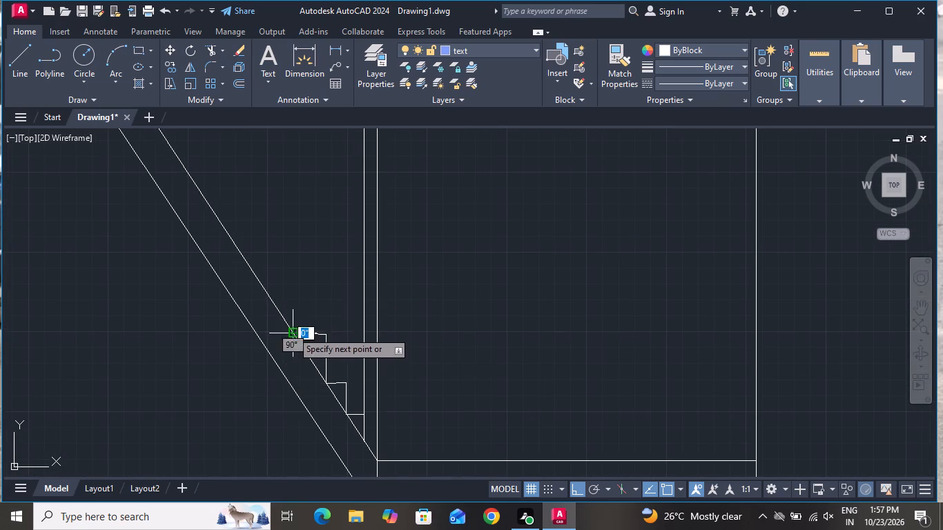
# Add four more steps climbing the upper diagonal, with risers about 6" to 8" high and treads about 4" to 5" ending on it.
pyautogui.click(309, 286)
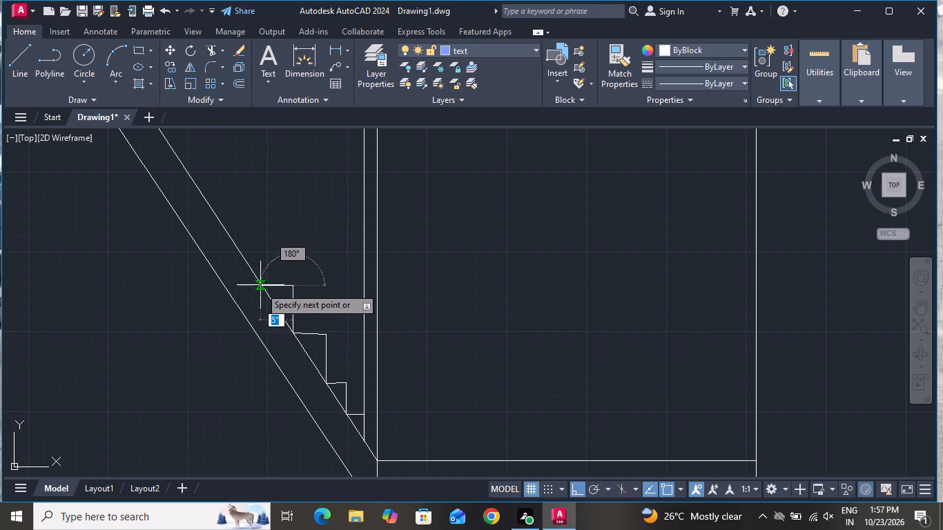
pyautogui.click(262, 288)
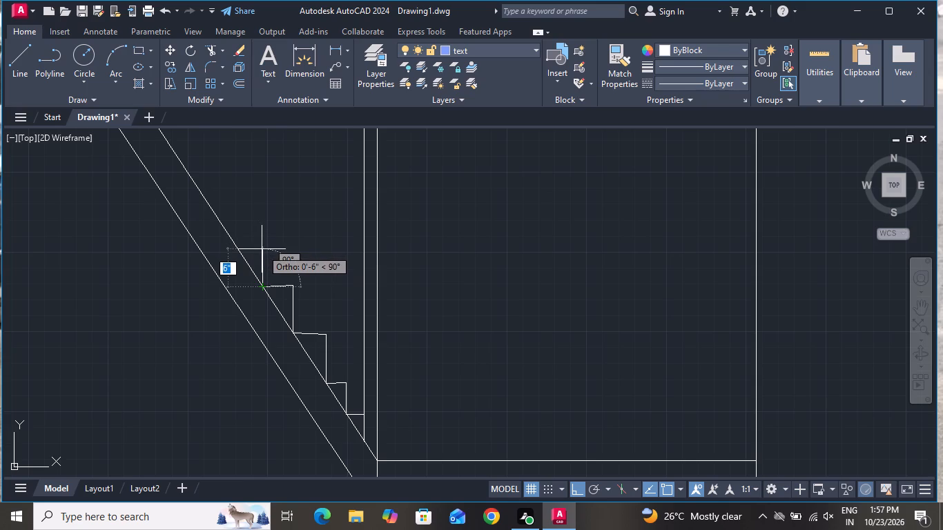
pyautogui.click(262, 249)
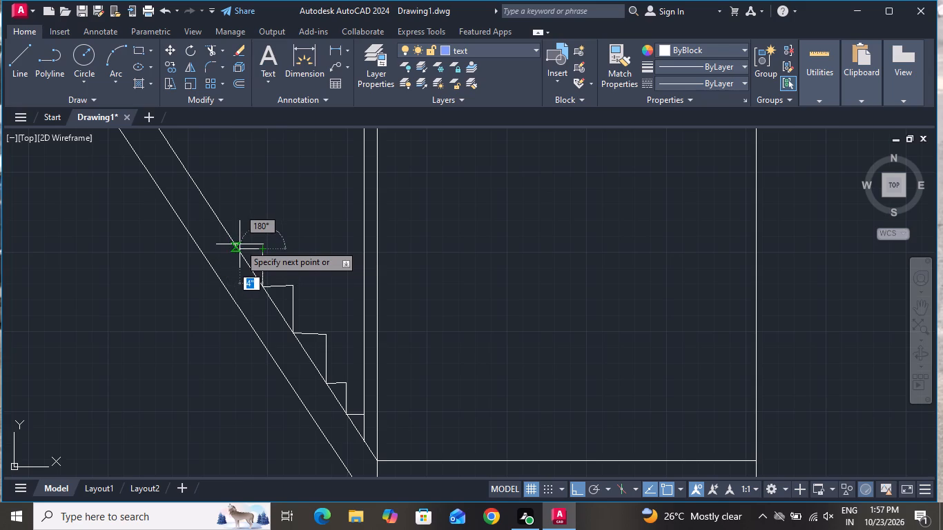
pyautogui.click(238, 248)
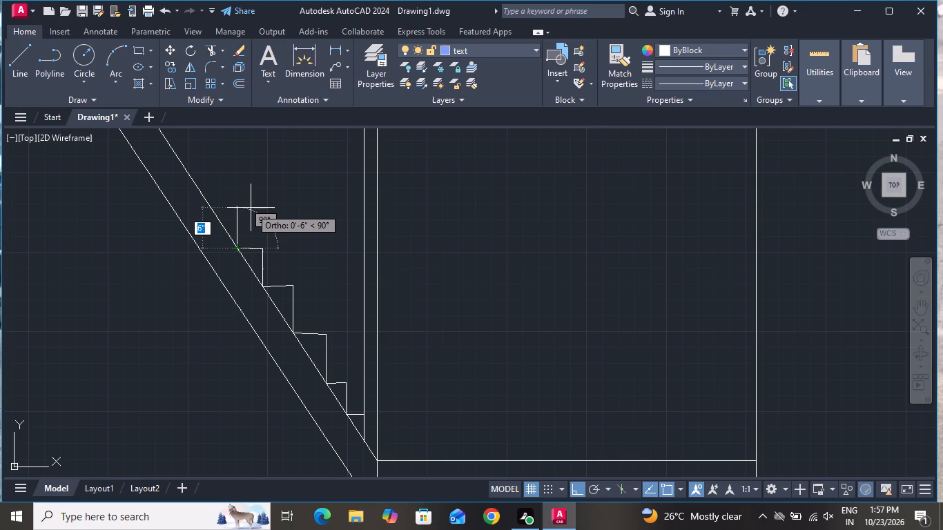
pyautogui.click(251, 214)
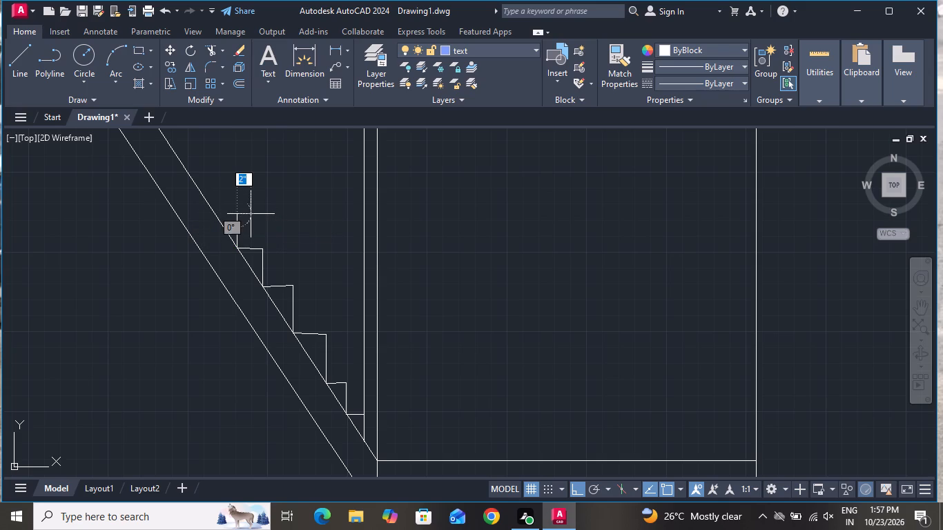
pyautogui.click(212, 214)
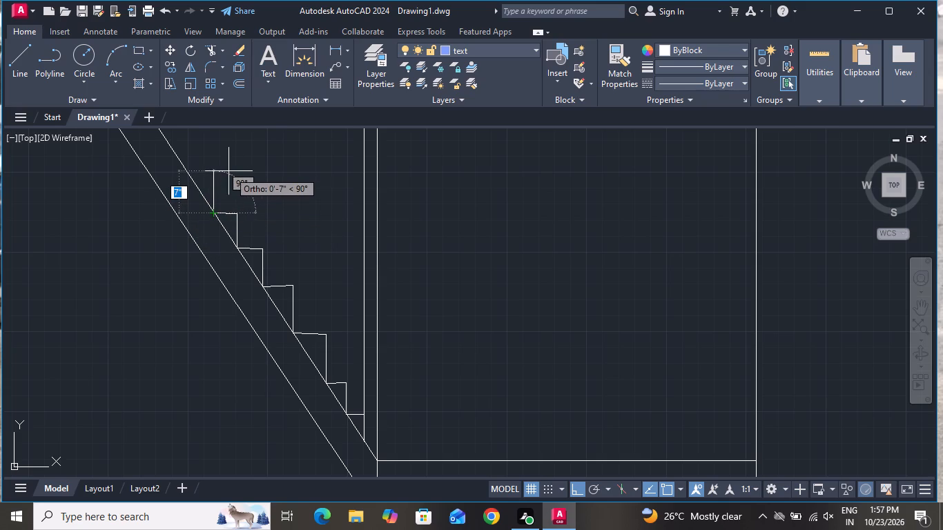
pyautogui.click(213, 172)
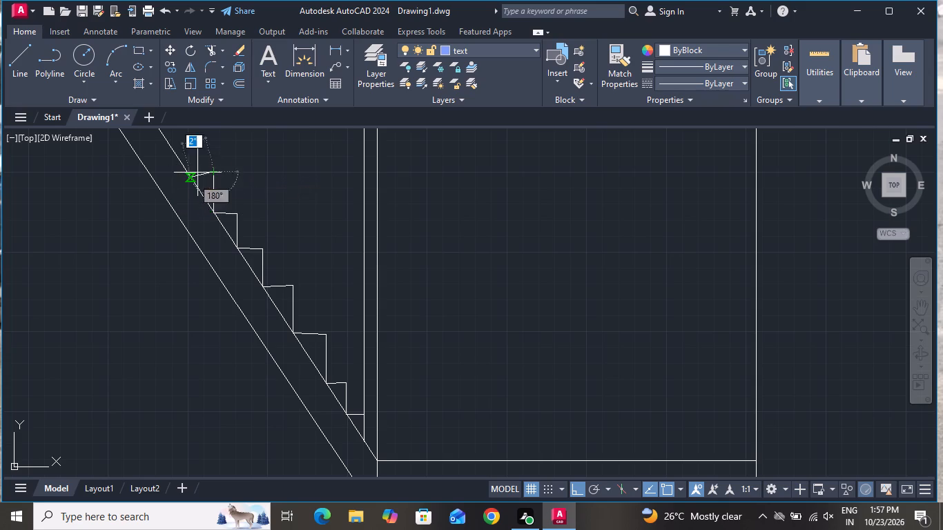
pyautogui.click(188, 171)
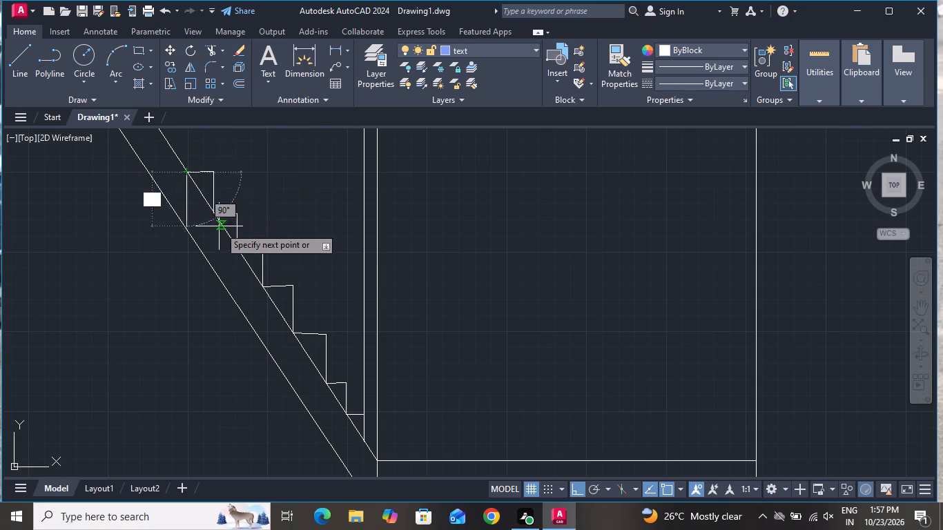
# Add three more steps climbing the upper diagonal, with risers about 7" to 8" high and treads about 5" ending on it.
pyautogui.scroll(-2, 222, 232)
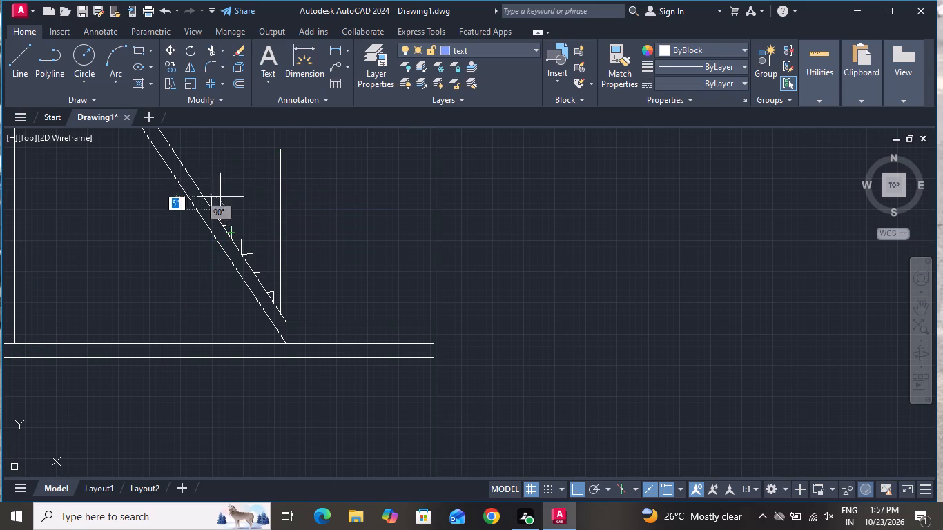
pyautogui.scroll(-3, 237, 223)
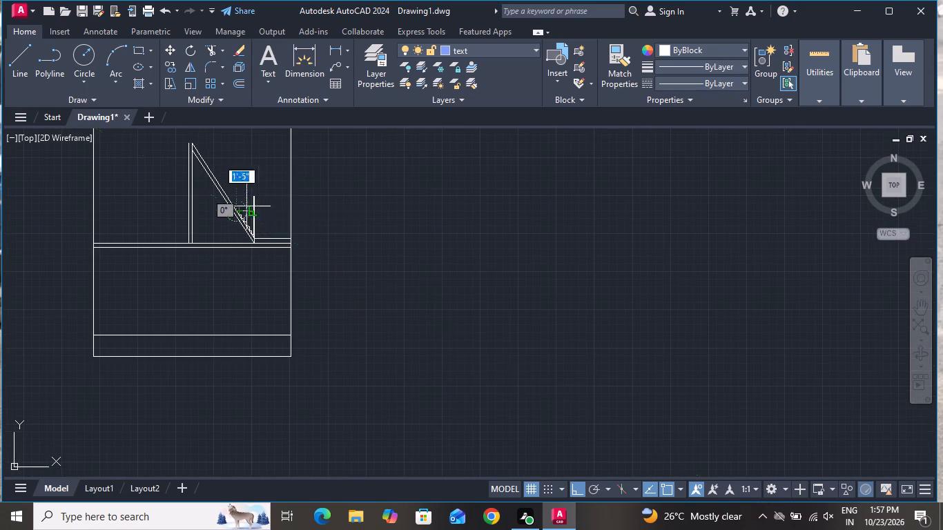
pyautogui.scroll(4, 235, 180)
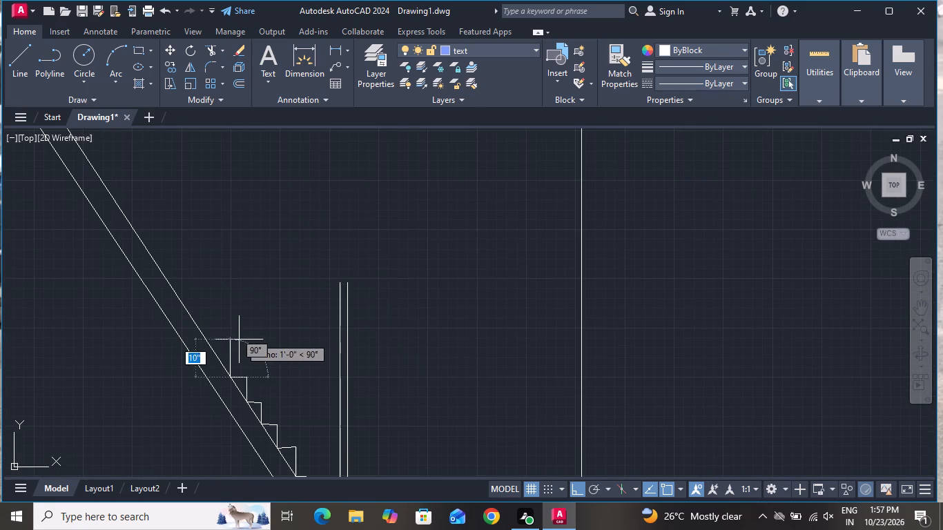
pyautogui.click(235, 351)
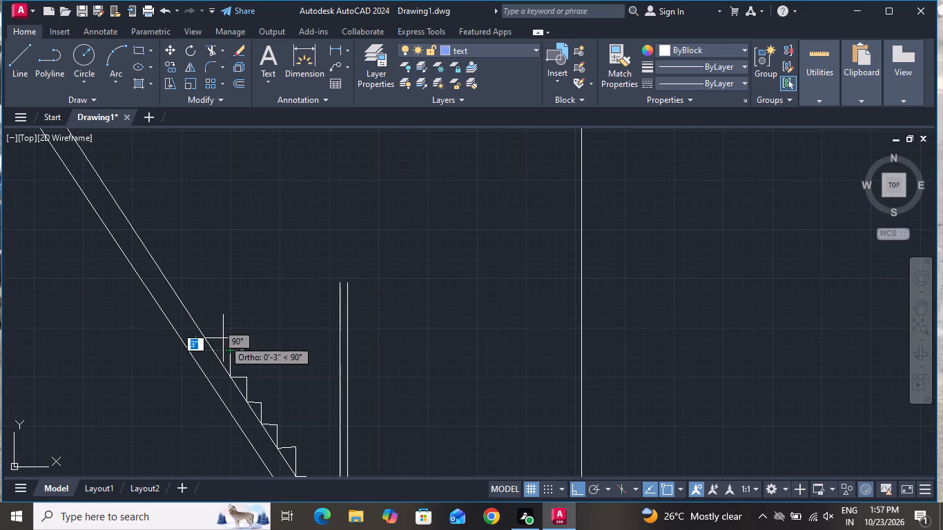
pyautogui.click(213, 350)
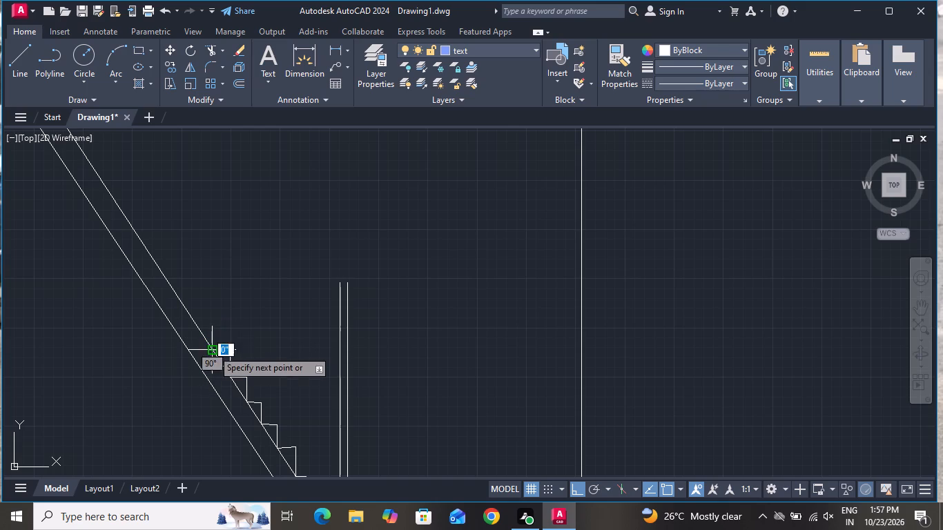
pyautogui.click(215, 321)
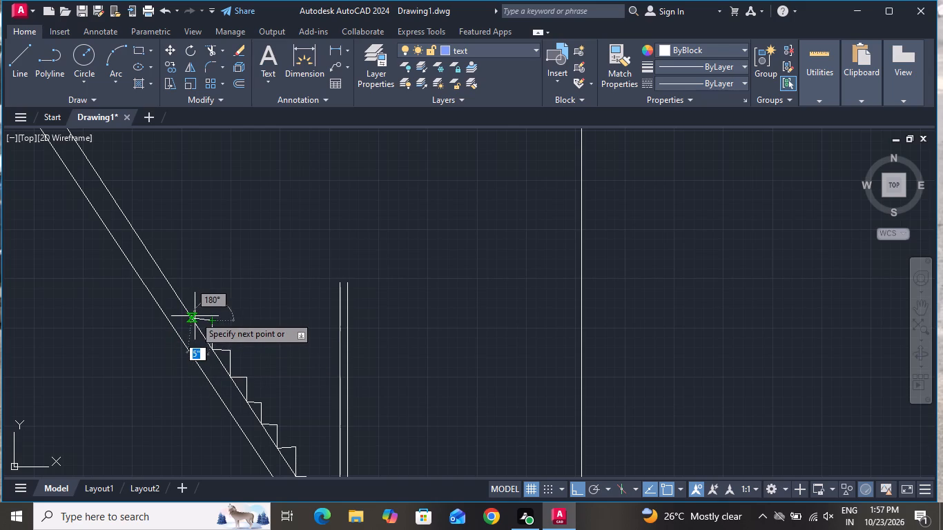
pyautogui.click(195, 320)
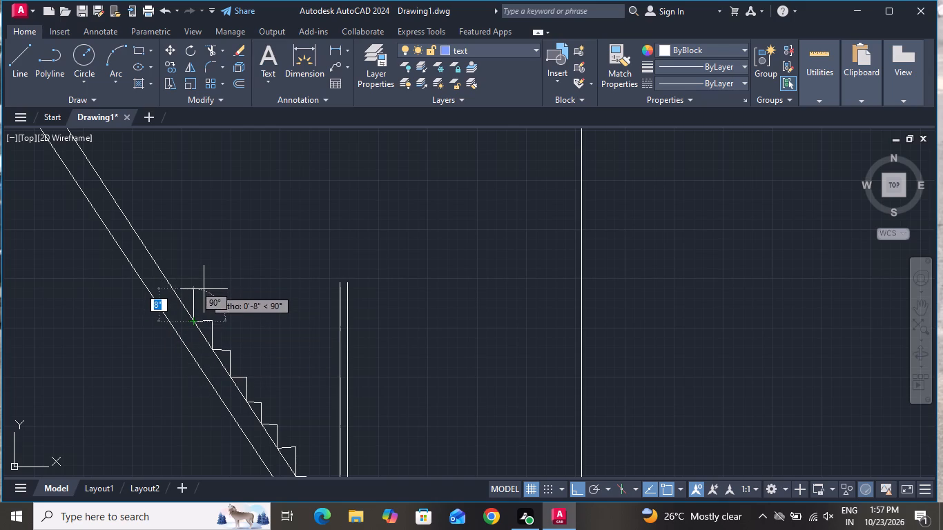
pyautogui.click(204, 289)
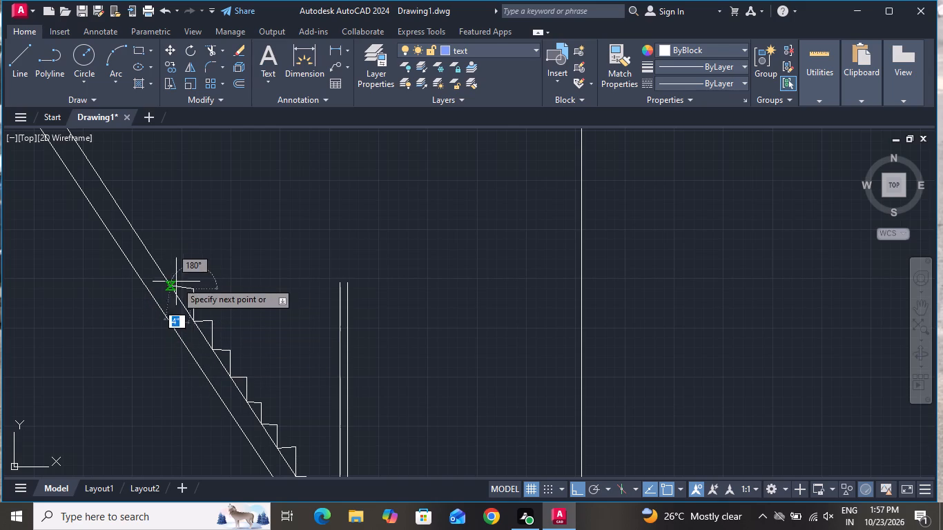
pyautogui.scroll(1, 188, 289)
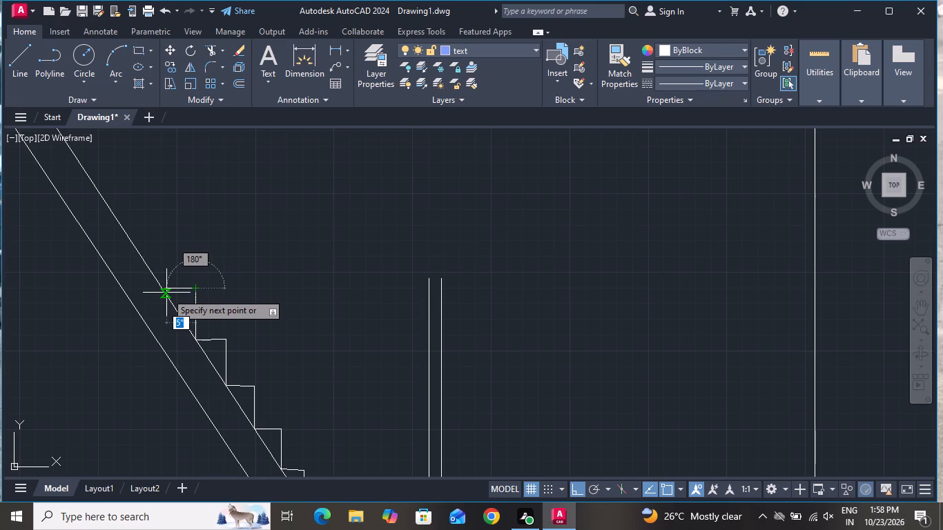
pyautogui.click(166, 289)
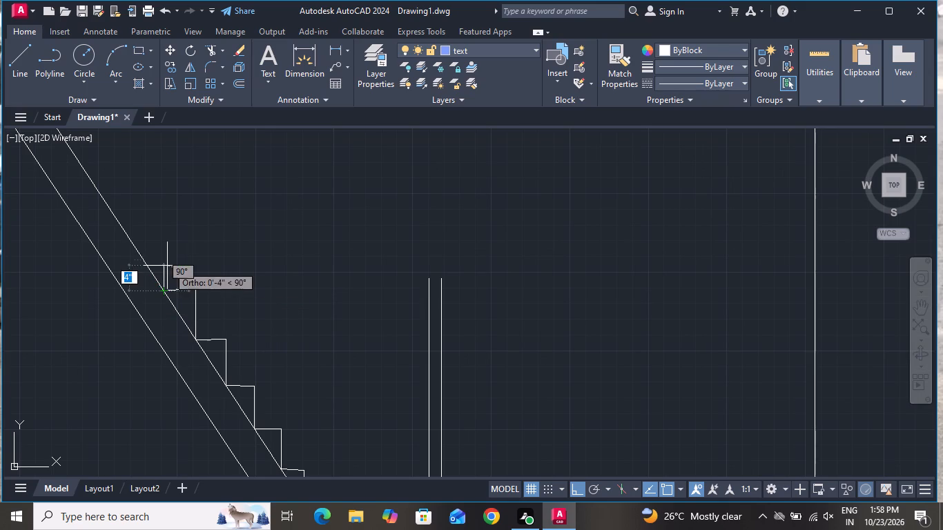
# Continue the stepped line with two steps: risers about 7" and 6" high, treads about 5" and 4" back to the upper diagonal.
pyautogui.click(169, 246)
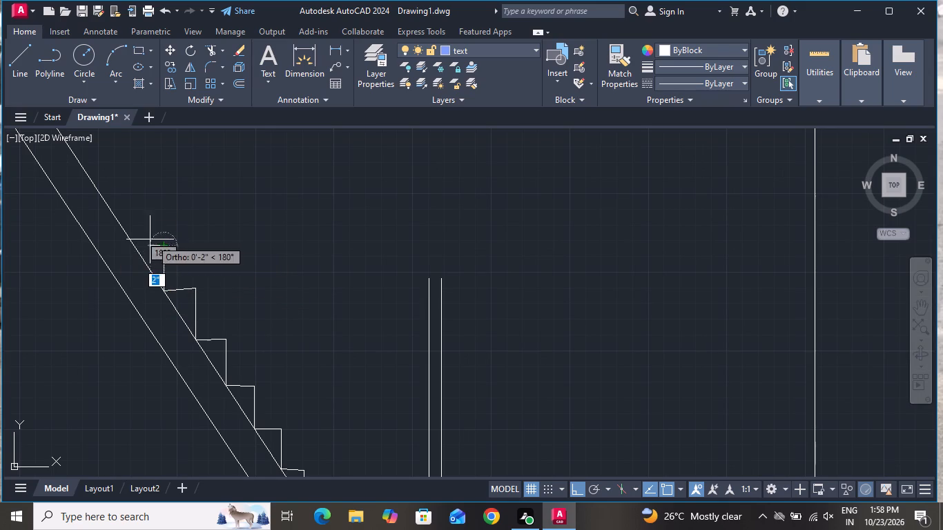
pyautogui.click(130, 246)
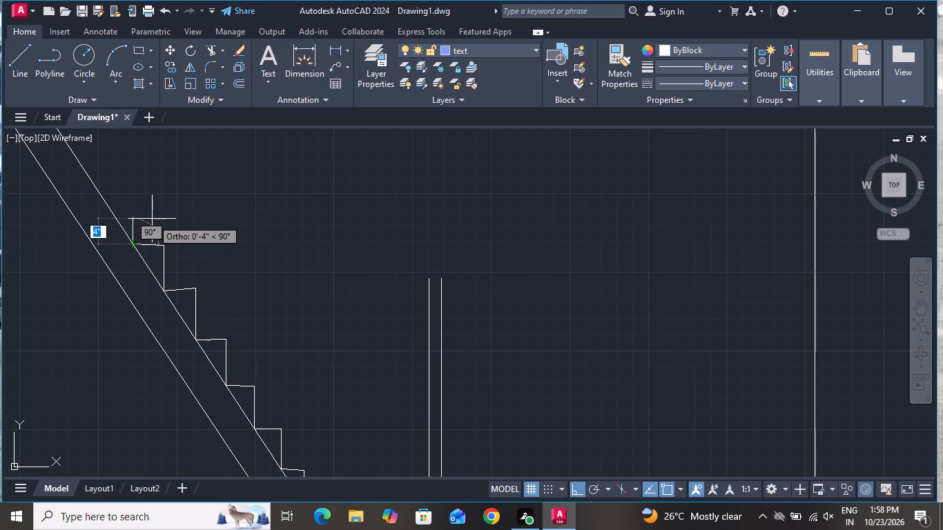
pyautogui.scroll(1, 152, 219)
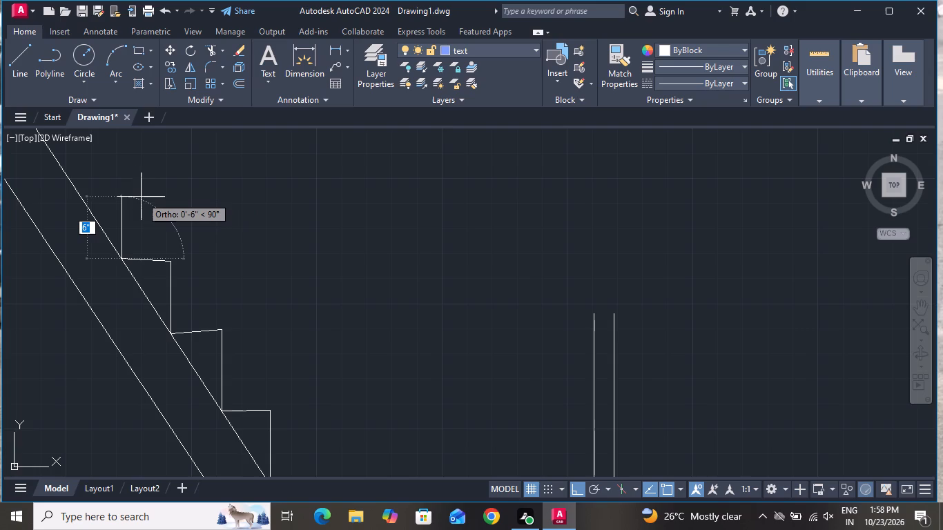
pyautogui.click(119, 197)
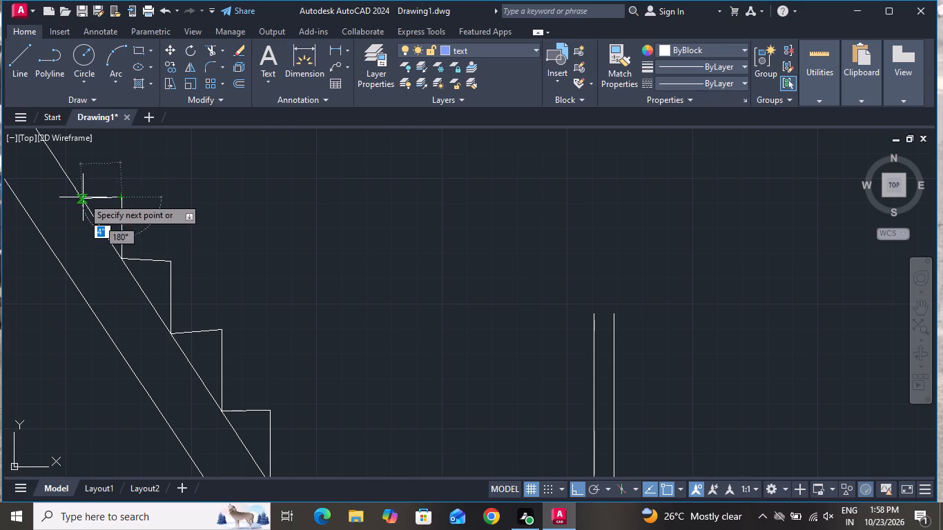
pyautogui.click(86, 202)
# Extend the stepped line with two more steps, risers about 7" and 6" high, each with a tread about 4" to the upper diagonal.
pyautogui.scroll(-2, 106, 203)
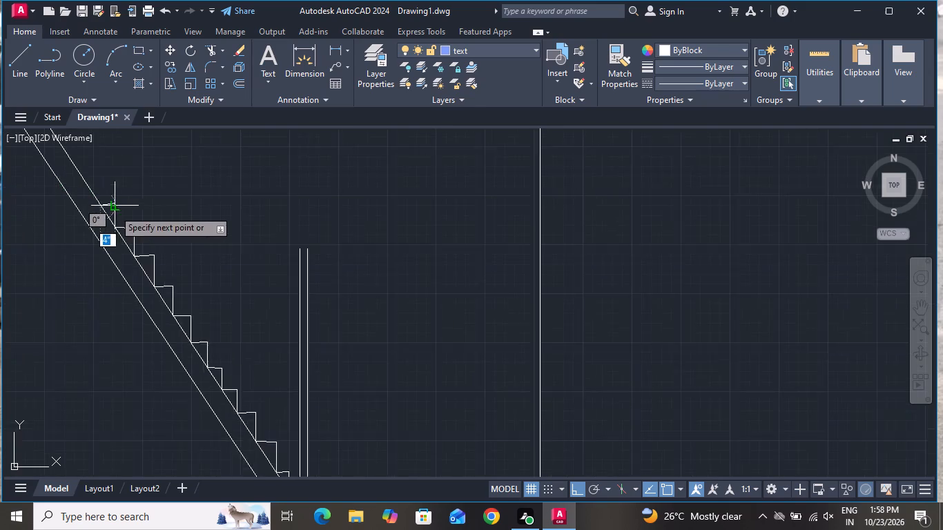
pyautogui.scroll(-3, 115, 210)
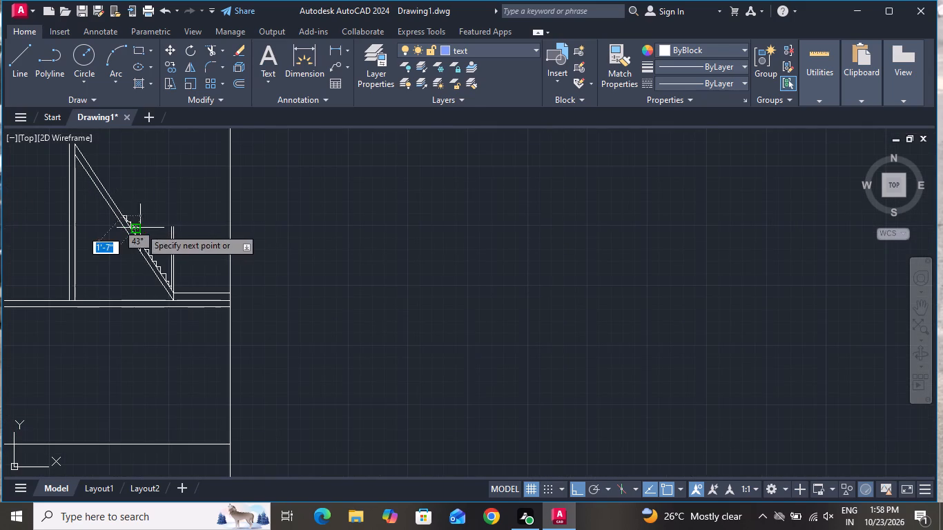
pyautogui.scroll(3, 121, 188)
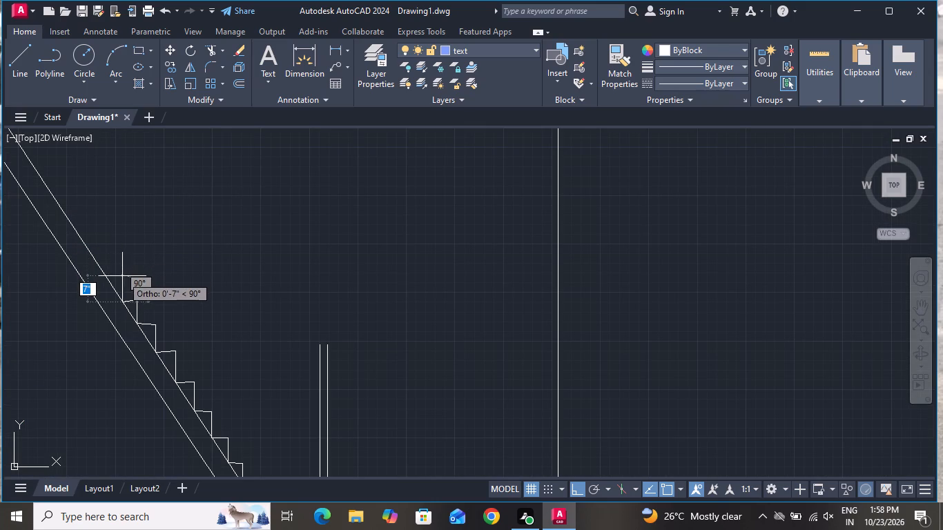
pyautogui.click(120, 276)
pyautogui.scroll(4, 115, 276)
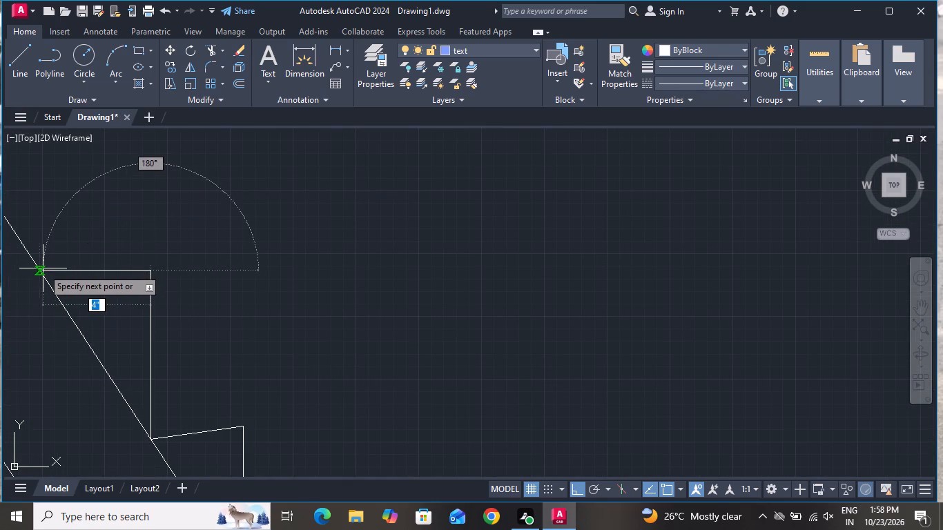
pyautogui.click(37, 266)
pyautogui.scroll(-2, 83, 266)
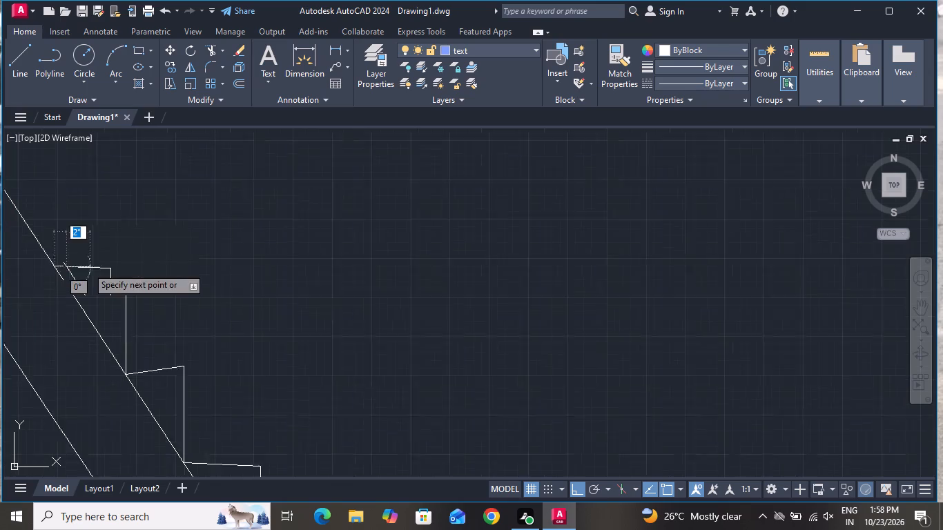
pyautogui.scroll(-1, 89, 267)
pyautogui.scroll(2, 62, 227)
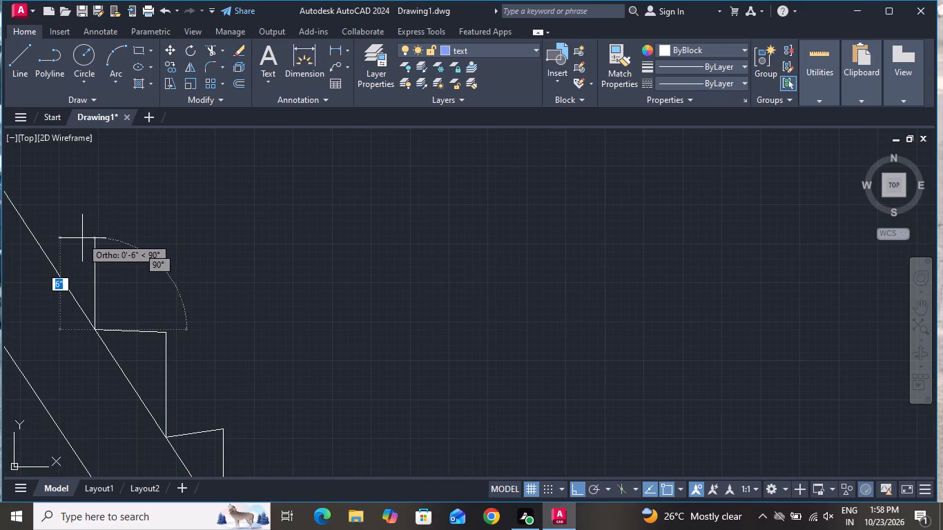
pyautogui.click(93, 243)
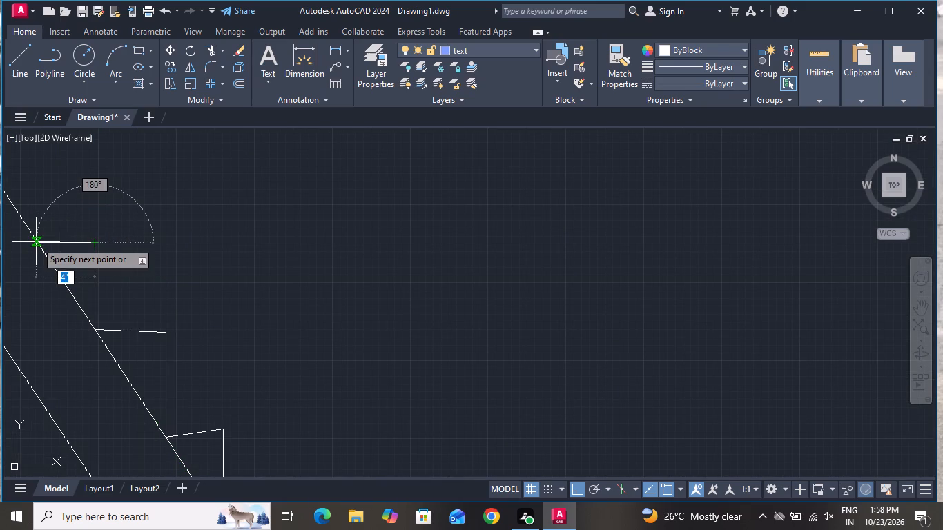
pyautogui.click(36, 242)
# Add two further steps up the upper diagonal: risers about 6" and 9" high, with treads about 4" and 6" ending on it.
pyautogui.scroll(-2, 101, 270)
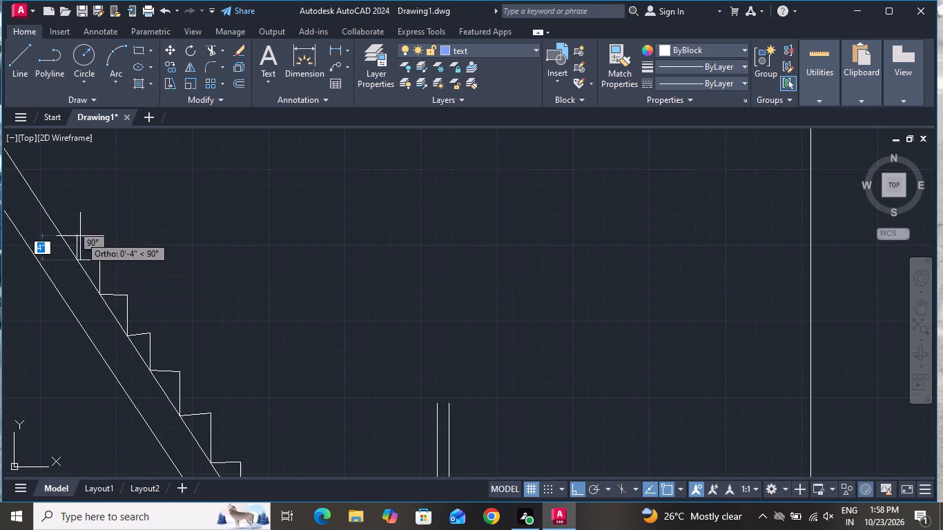
pyautogui.scroll(2, 71, 224)
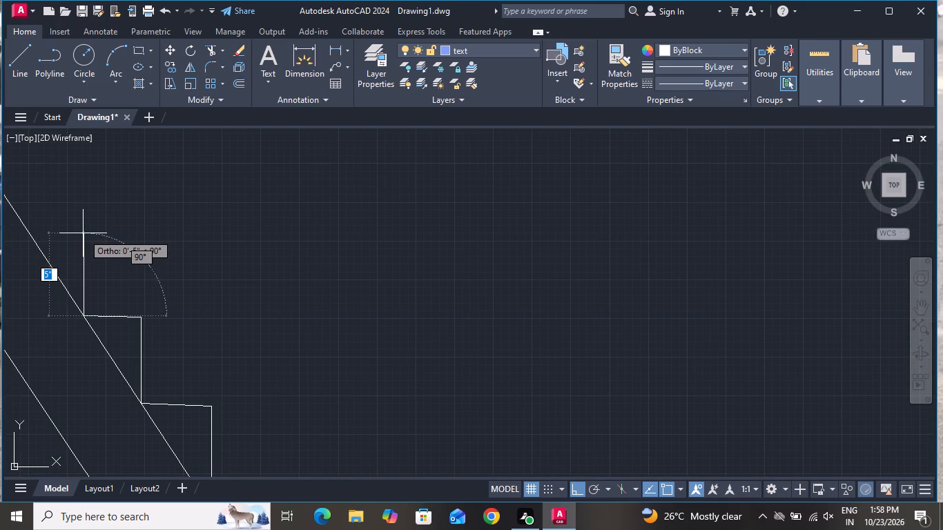
pyautogui.click(95, 215)
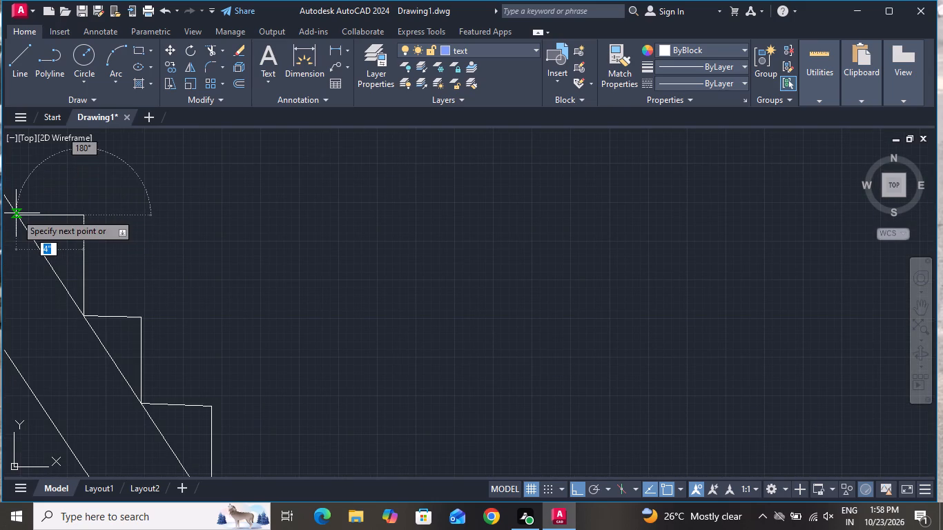
pyautogui.click(16, 213)
pyautogui.scroll(-3, 90, 263)
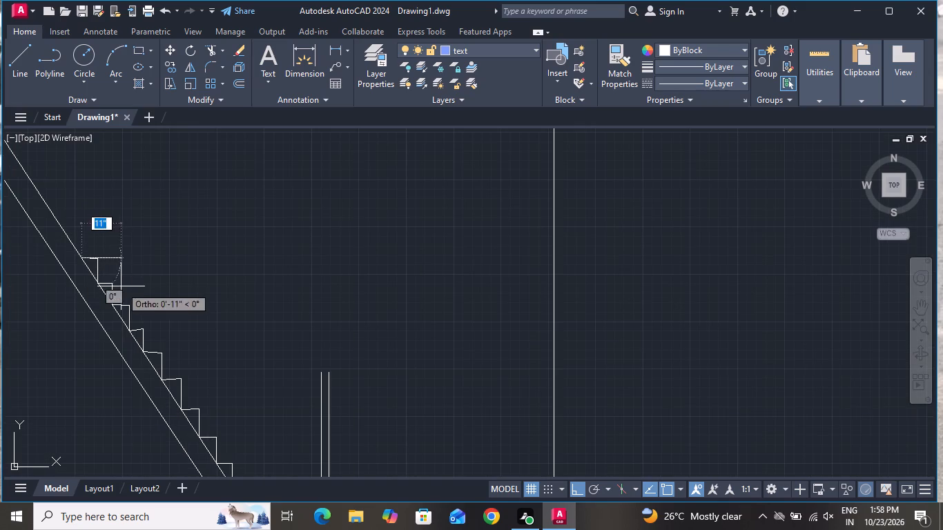
pyautogui.scroll(-3, 119, 278)
pyautogui.scroll(3, 116, 227)
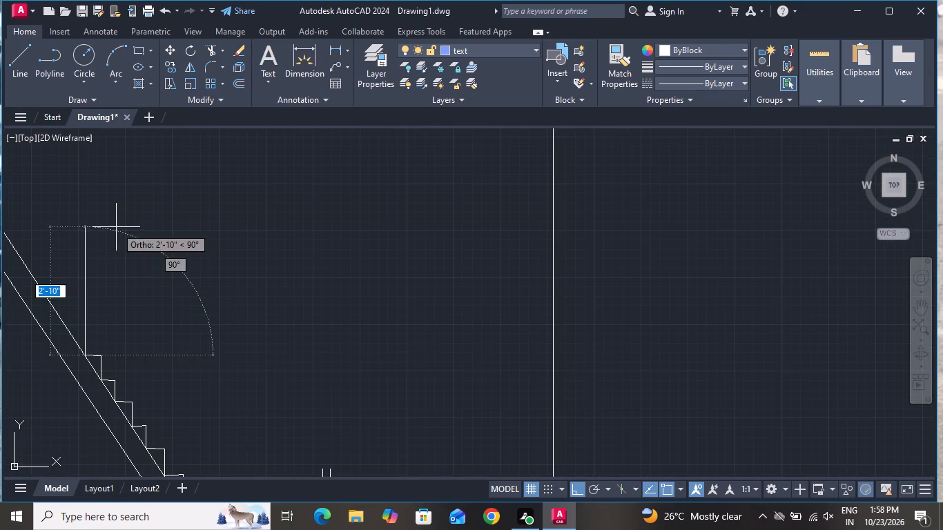
pyautogui.scroll(2, 95, 317)
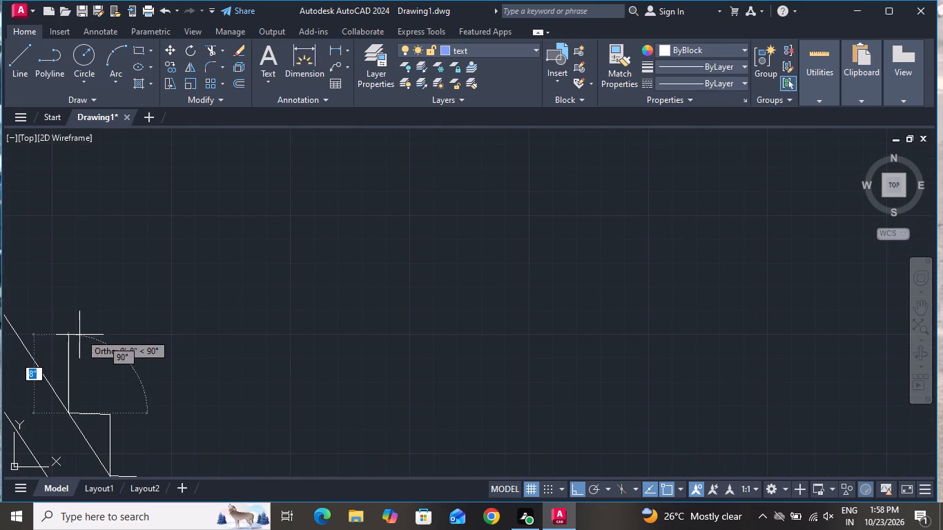
pyautogui.click(71, 324)
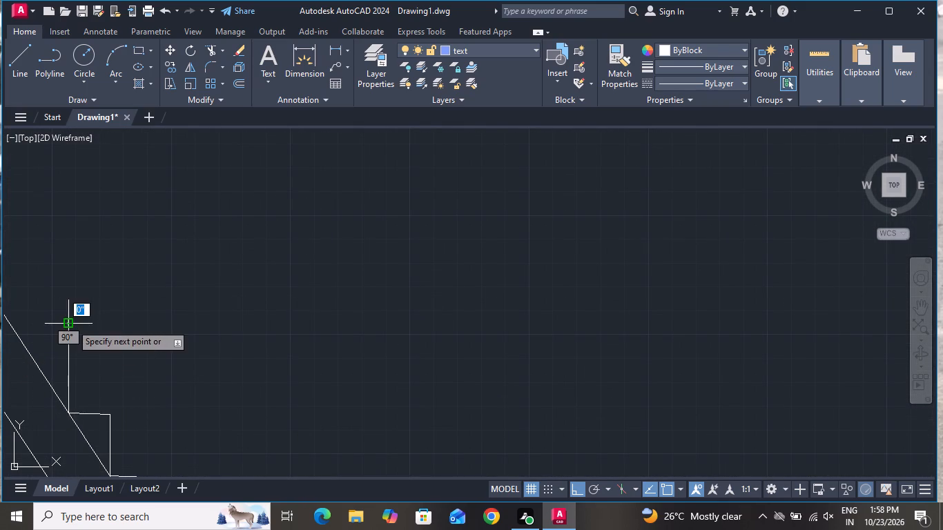
pyautogui.click(8, 325)
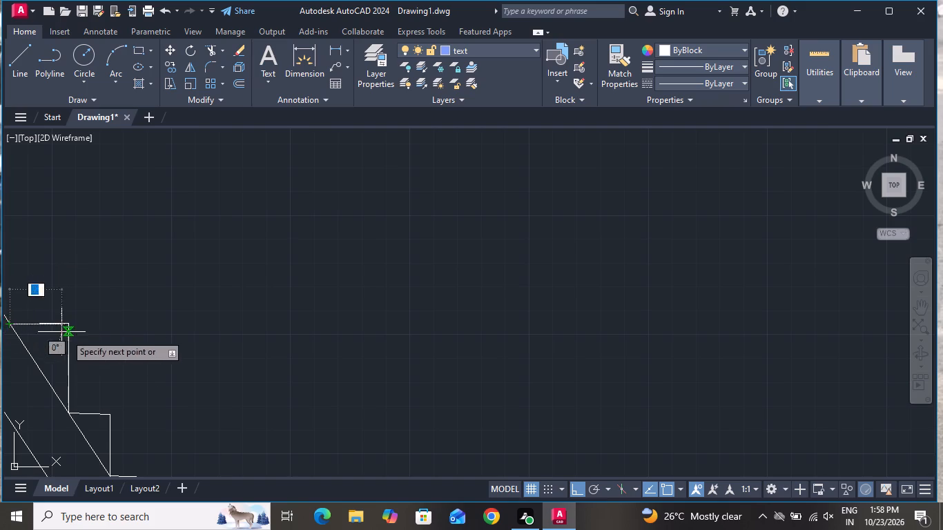
# Add two more steps up the upper diagonal: risers about 10" and 9" high, each with a tread about 6" ending on it.
pyautogui.scroll(-3, 106, 360)
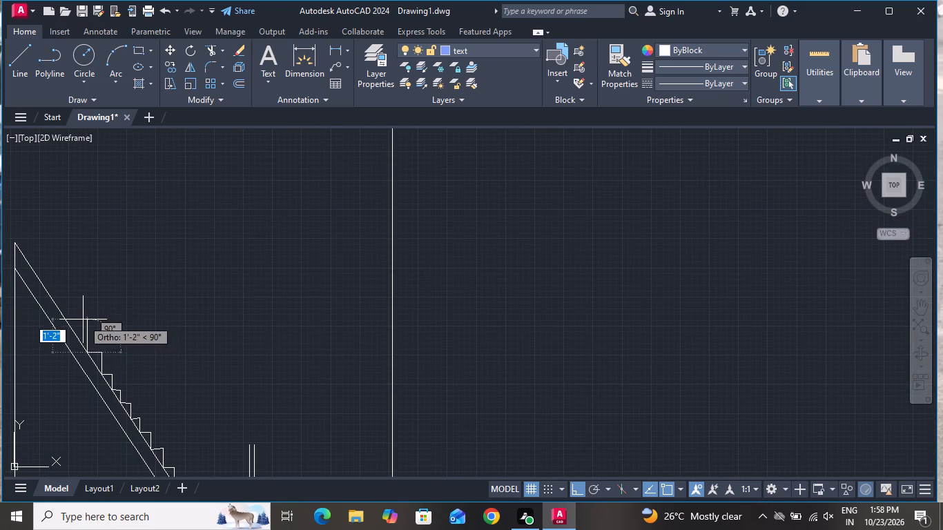
pyautogui.scroll(2, 82, 320)
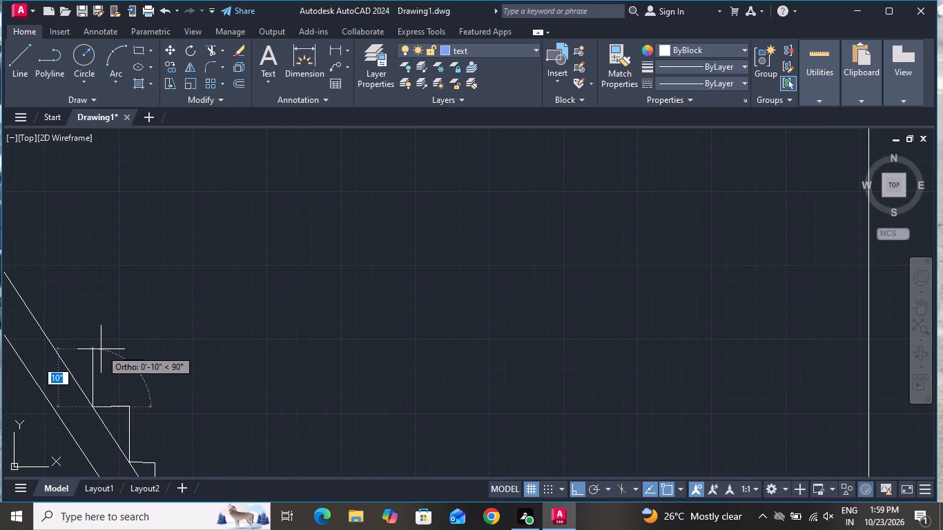
pyautogui.click(95, 346)
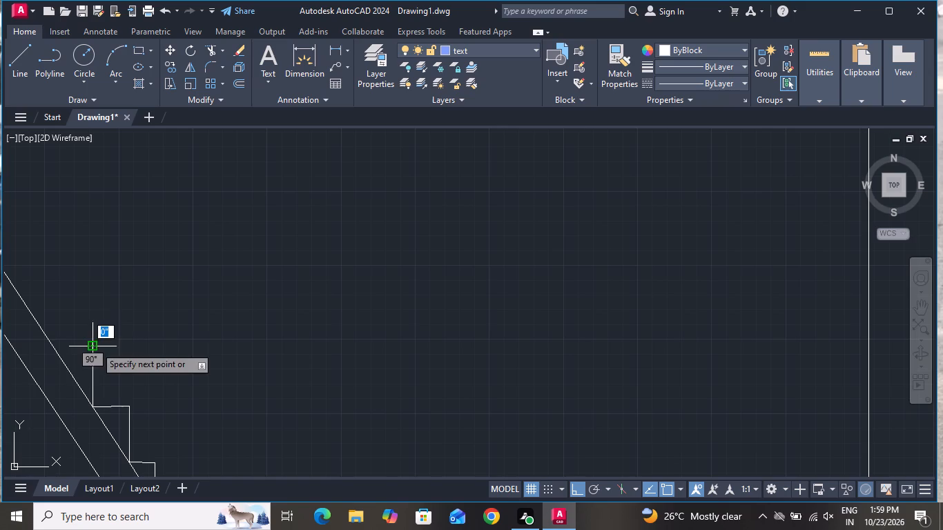
pyautogui.scroll(2, 43, 330)
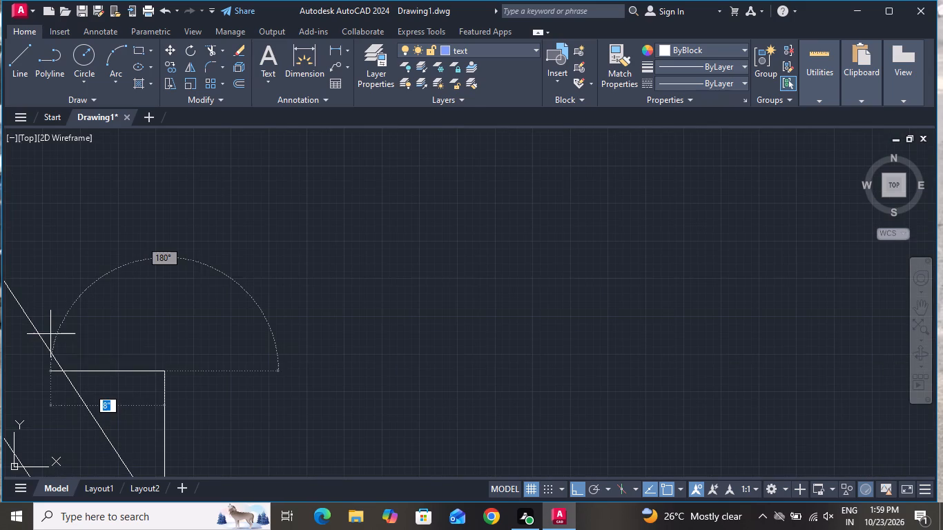
pyautogui.scroll(-1, 59, 347)
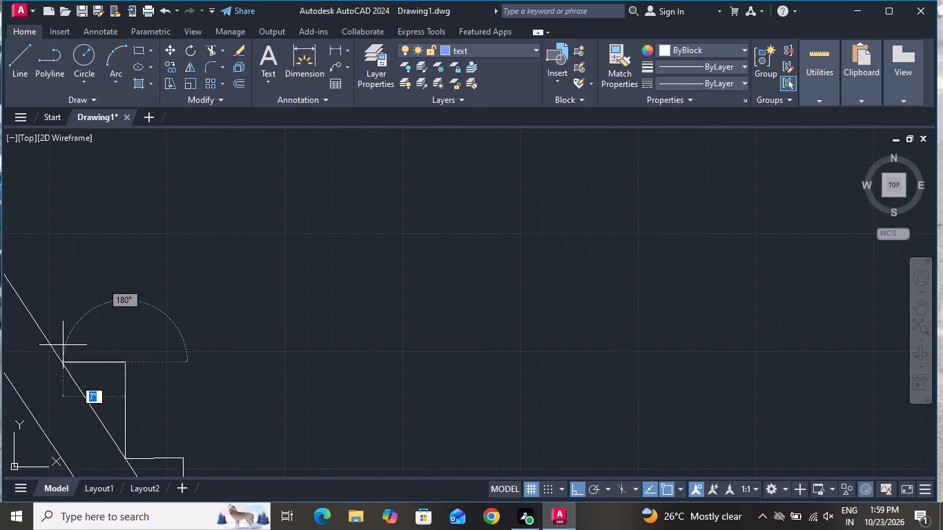
pyautogui.scroll(-1, 66, 338)
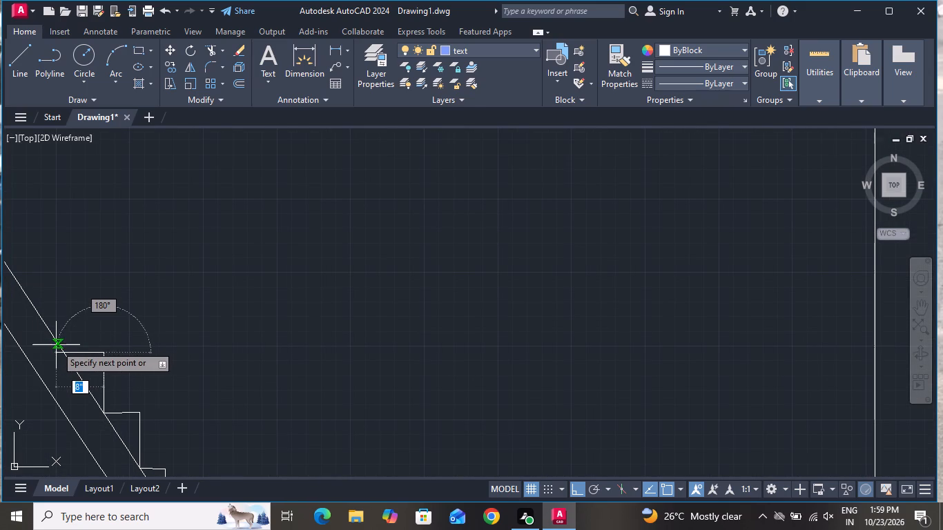
pyautogui.click(66, 352)
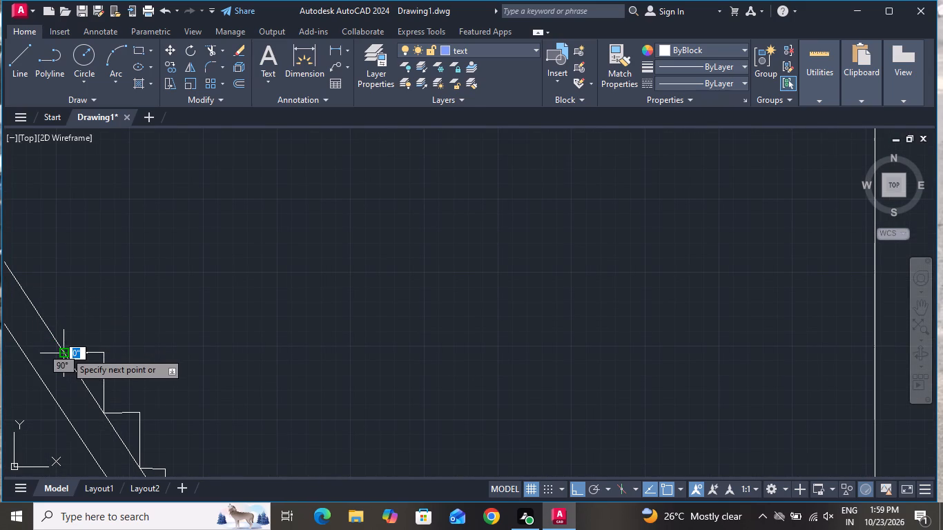
pyautogui.click(86, 297)
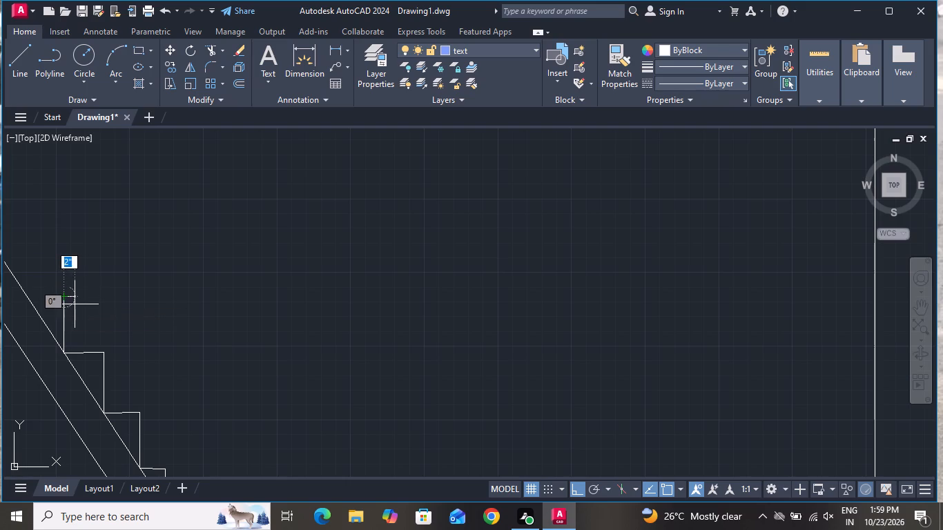
pyautogui.scroll(2, 31, 294)
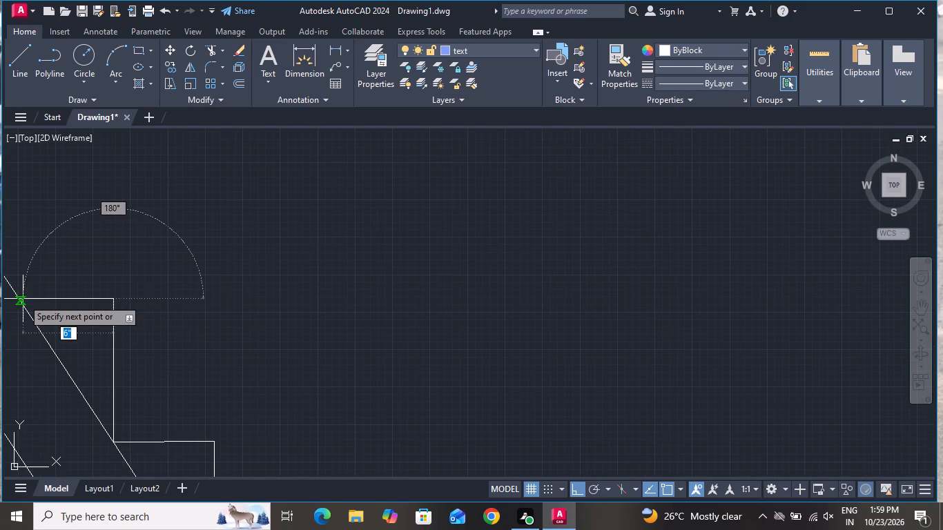
pyautogui.click(19, 300)
# Continue the stepped line with one step: a riser about 9" high and a tread about 6" back to the upper diagonal.
pyautogui.scroll(-2, 50, 309)
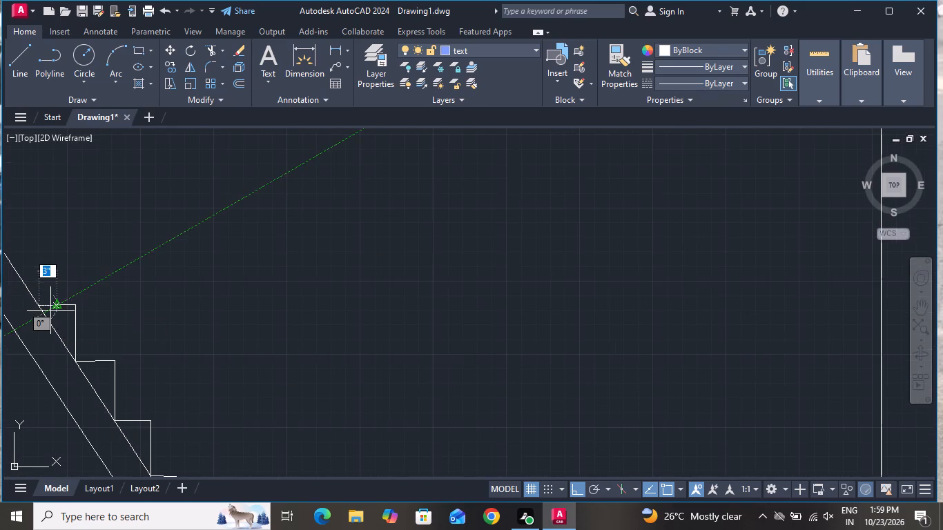
pyautogui.scroll(-3, 50, 311)
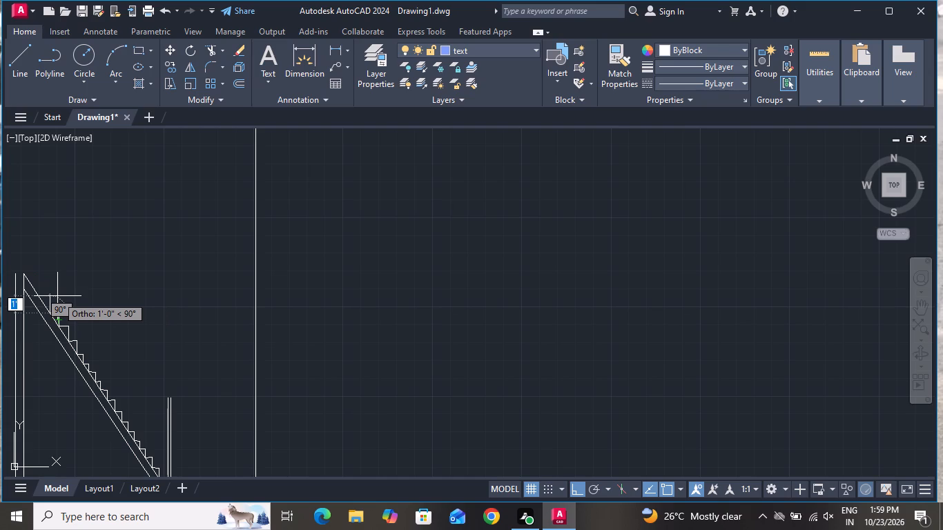
pyautogui.scroll(2, 57, 296)
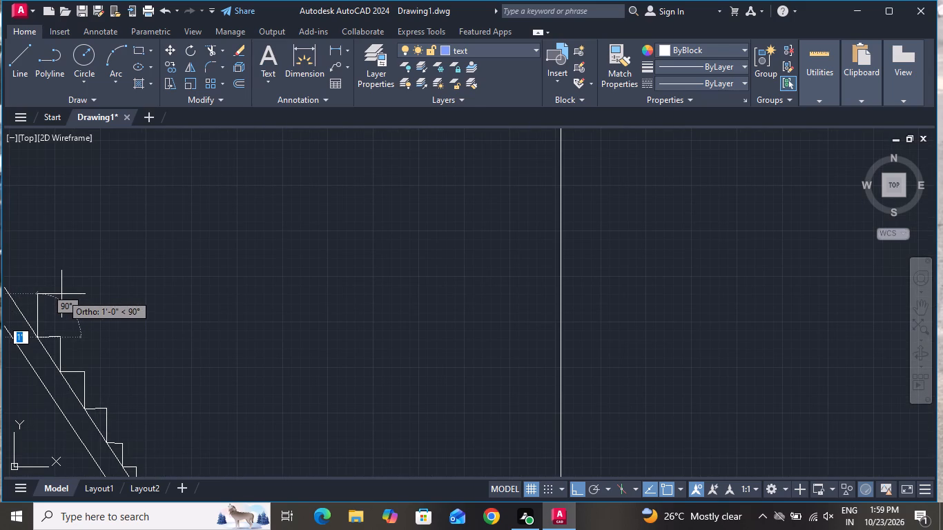
pyautogui.scroll(2, 46, 295)
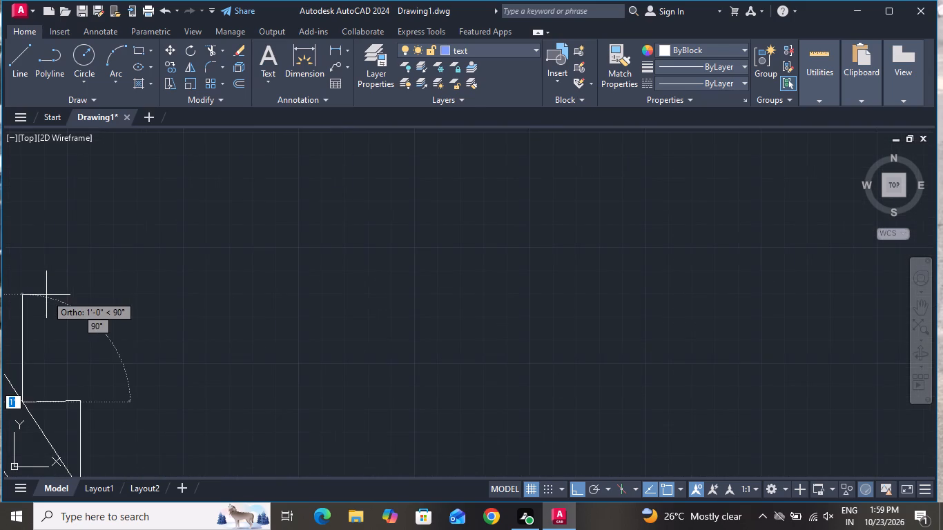
pyautogui.scroll(-4, 46, 294)
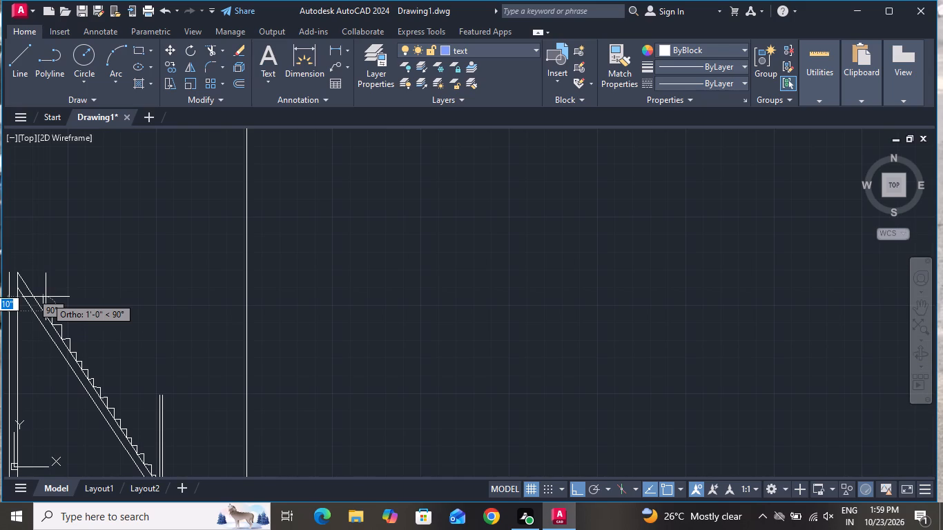
pyautogui.scroll(3, 46, 297)
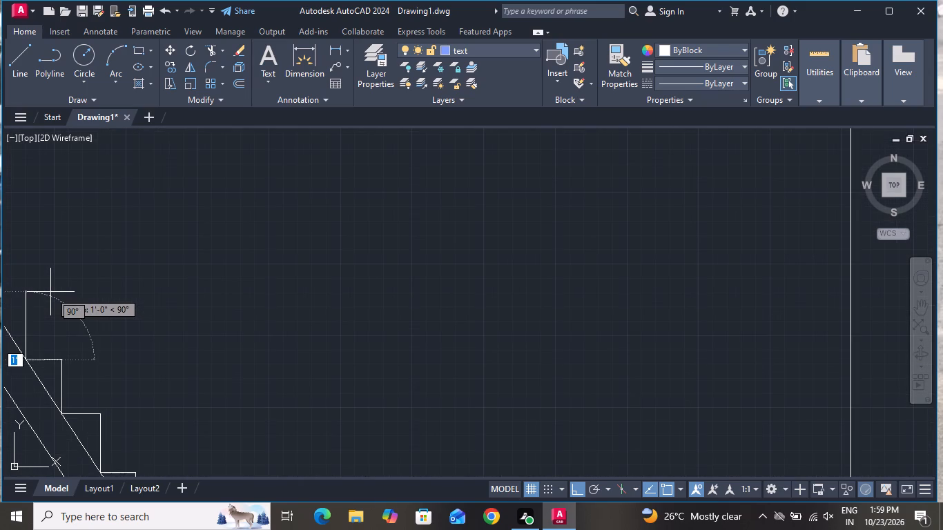
pyautogui.click(46, 308)
pyautogui.scroll(-2, 86, 316)
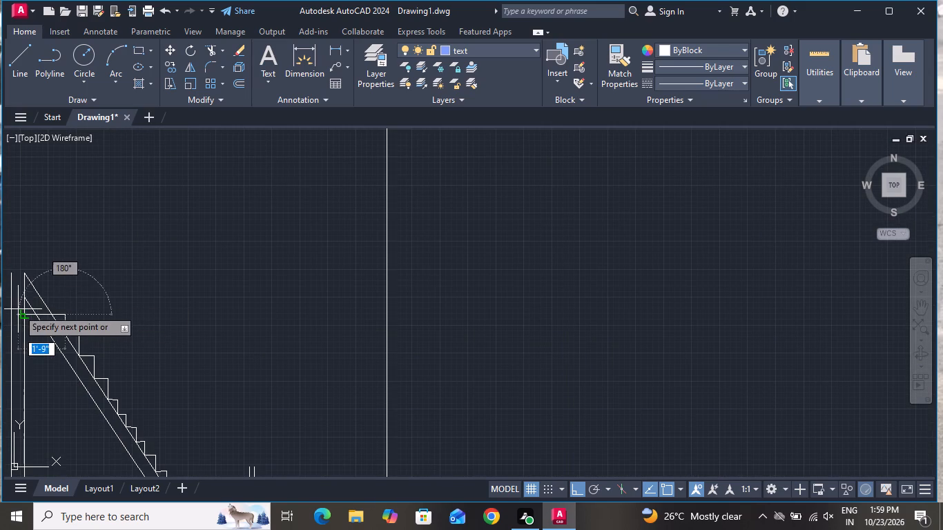
pyautogui.scroll(3, 56, 305)
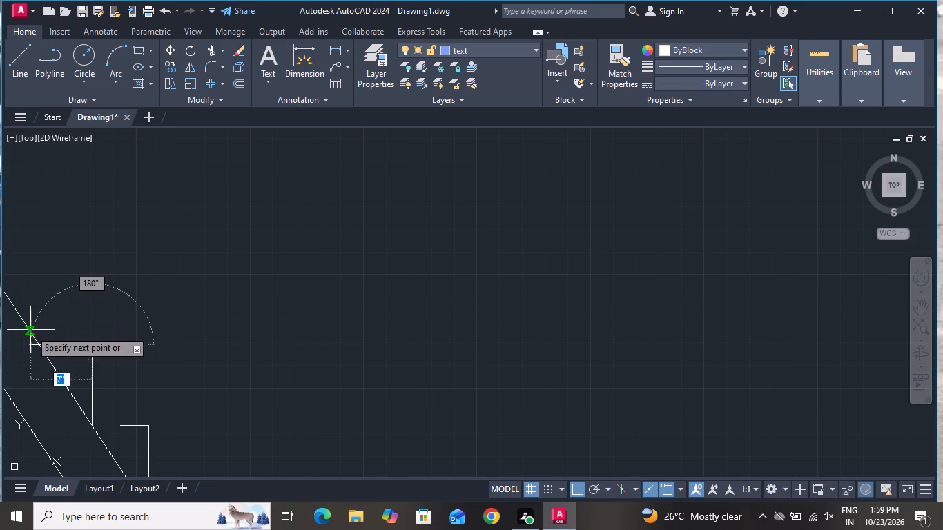
pyautogui.click(39, 346)
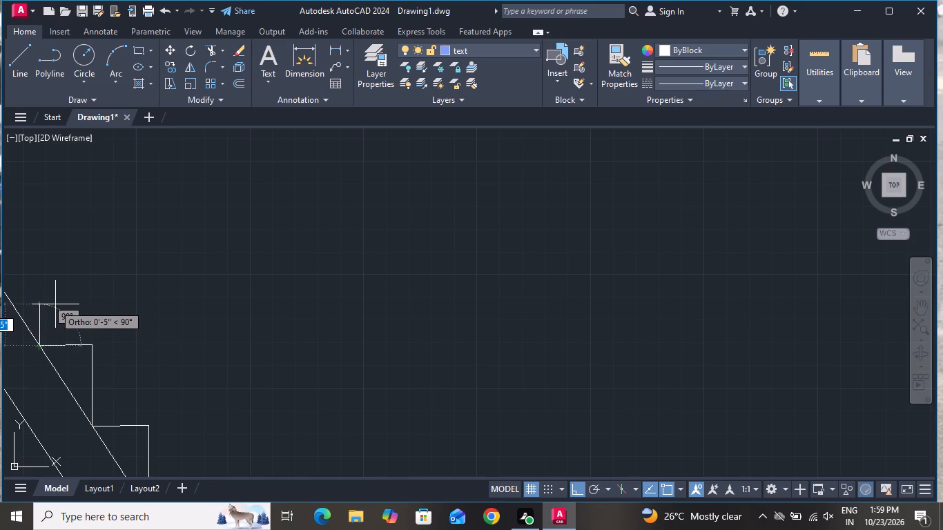
# Finish the stepped line with two last steps, the final tread ending at the upper diagonal's top end, and end the line command.
pyautogui.scroll(-3, 57, 302)
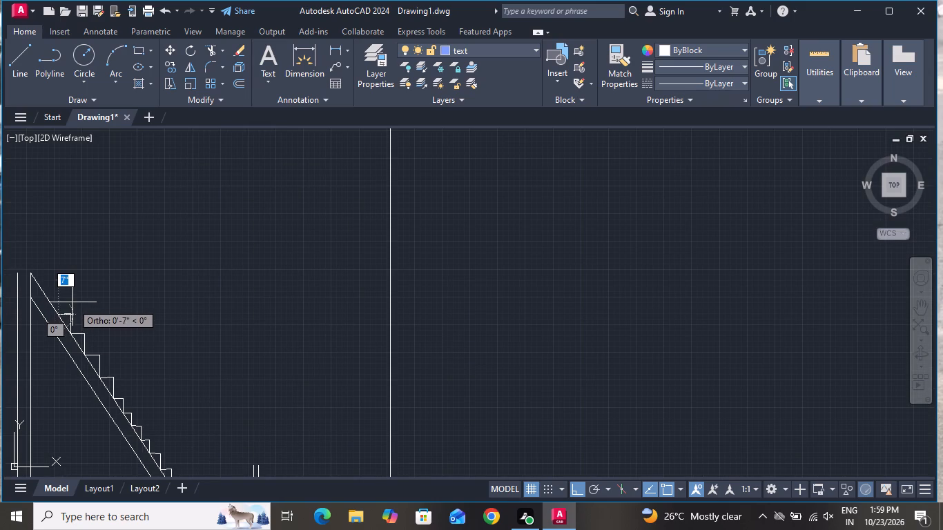
pyautogui.click(61, 295)
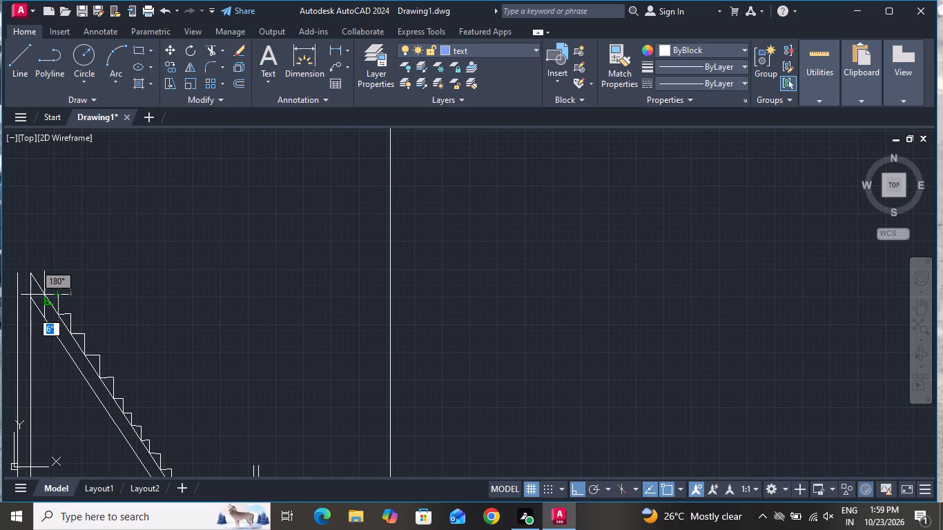
pyautogui.click(44, 295)
pyautogui.click(54, 277)
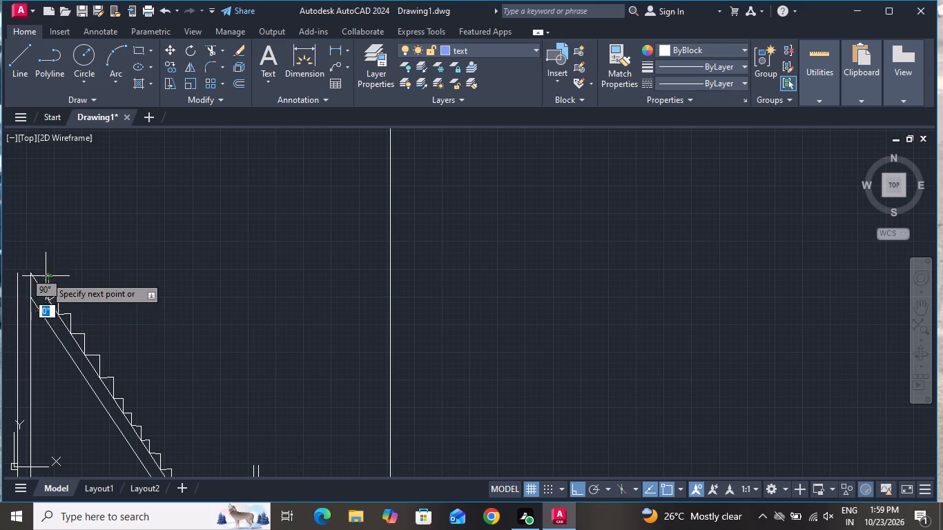
pyautogui.click(27, 276)
pyautogui.rightClick(27, 276)
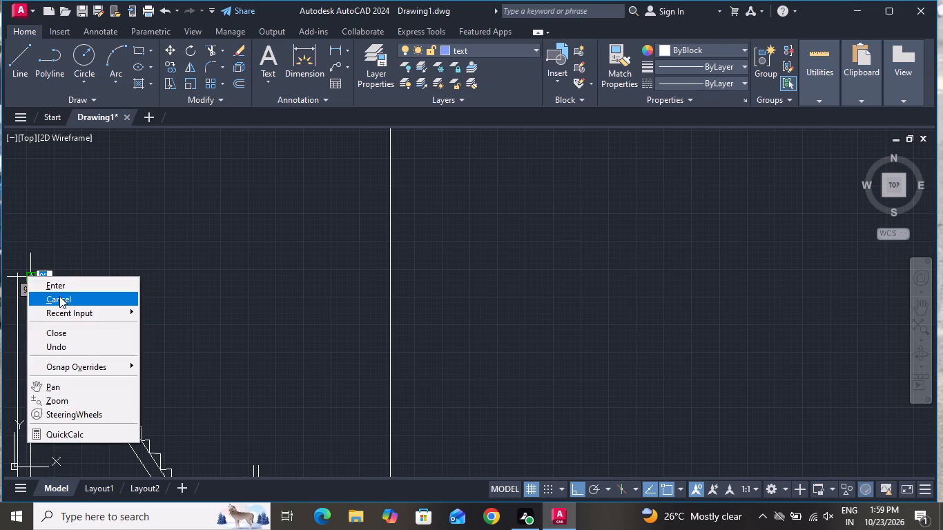
pyautogui.click(59, 296)
# Copy the two close vertical lines at the stair foot from their lower end onto a step about 1'-8" across and 2'-9" up.
pyautogui.scroll(-1, 133, 324)
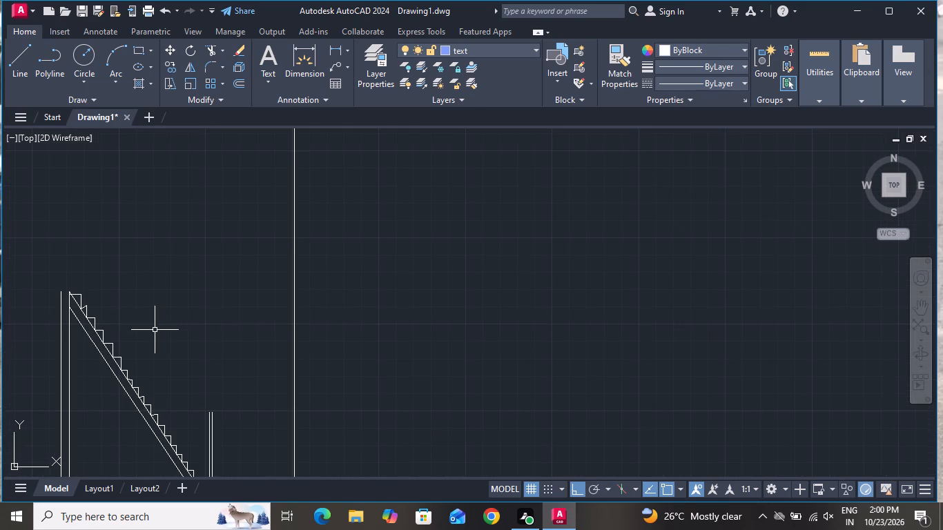
pyautogui.scroll(-1, 175, 348)
pyautogui.scroll(2, 193, 420)
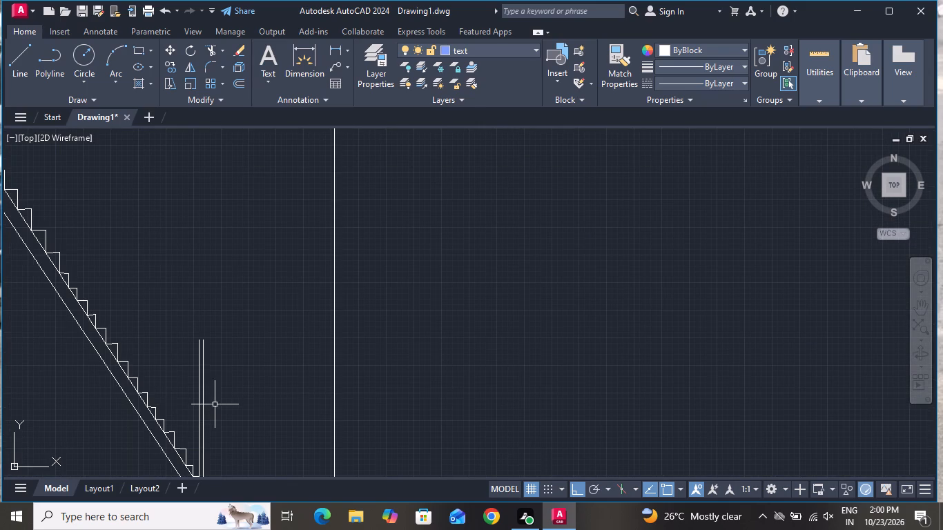
pyautogui.click(217, 403)
pyautogui.moveTo(193, 406); pyautogui.dragTo(200, 409)
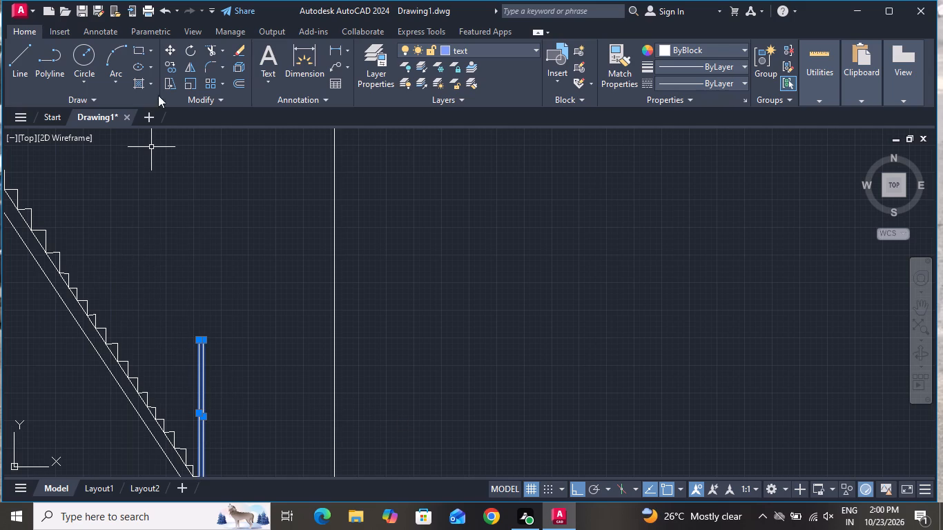
pyautogui.click(166, 69)
pyautogui.scroll(-1, 269, 218)
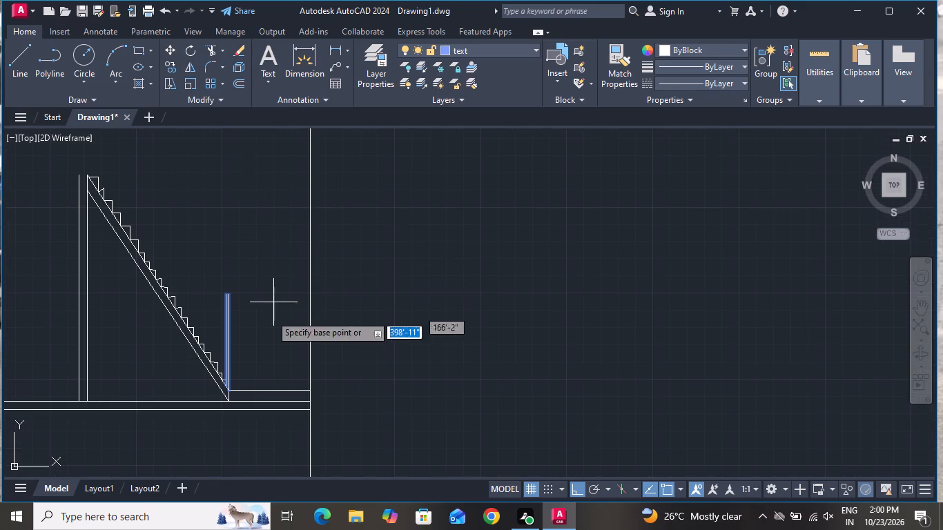
pyautogui.scroll(2, 243, 392)
pyautogui.click(202, 391)
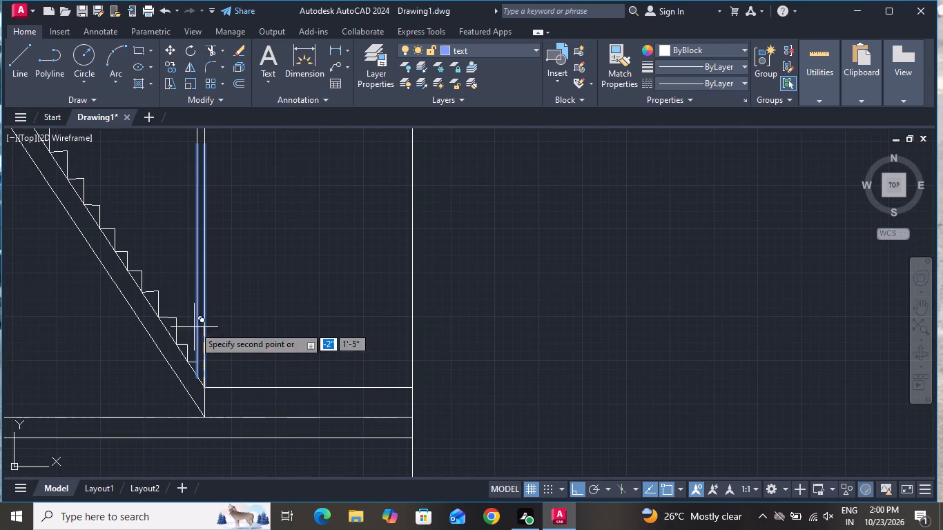
pyautogui.click(134, 267)
# Place another copy of the vertical pair on the step corner about 4'-5" across and 7'-3" up from the stair foot.
pyautogui.scroll(-1, 180, 344)
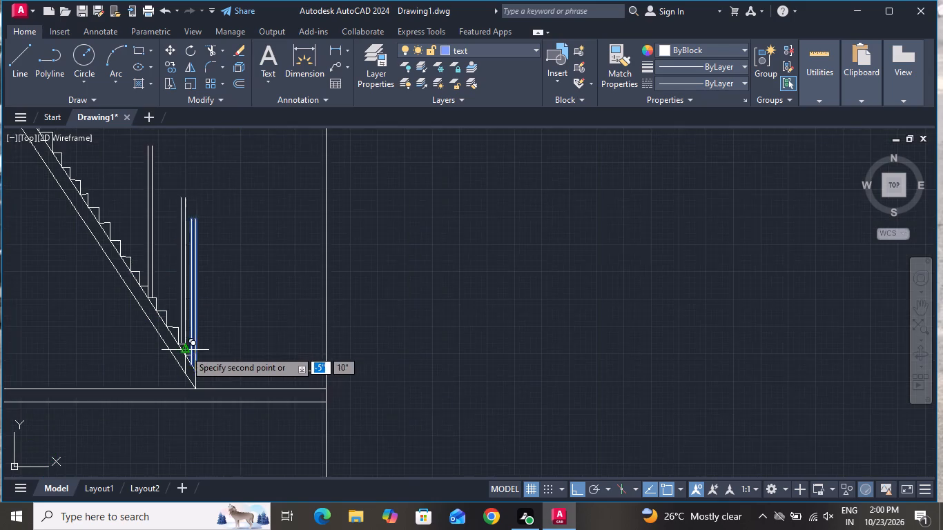
pyautogui.scroll(-1, 185, 350)
pyautogui.scroll(2, 115, 236)
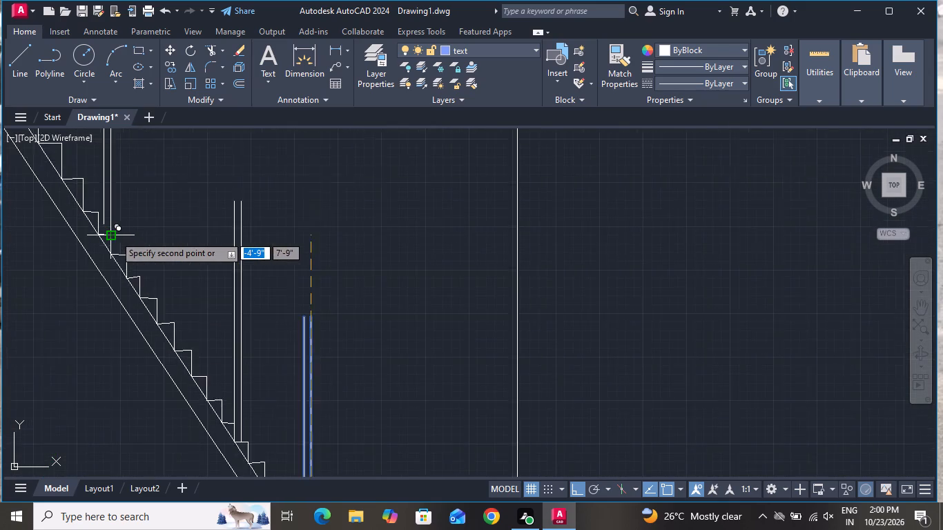
pyautogui.scroll(1, 115, 235)
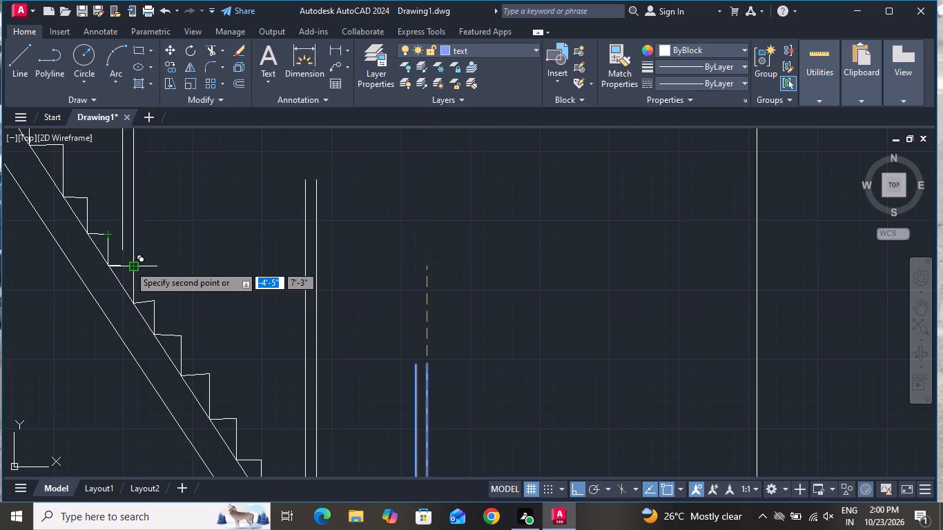
pyautogui.click(129, 265)
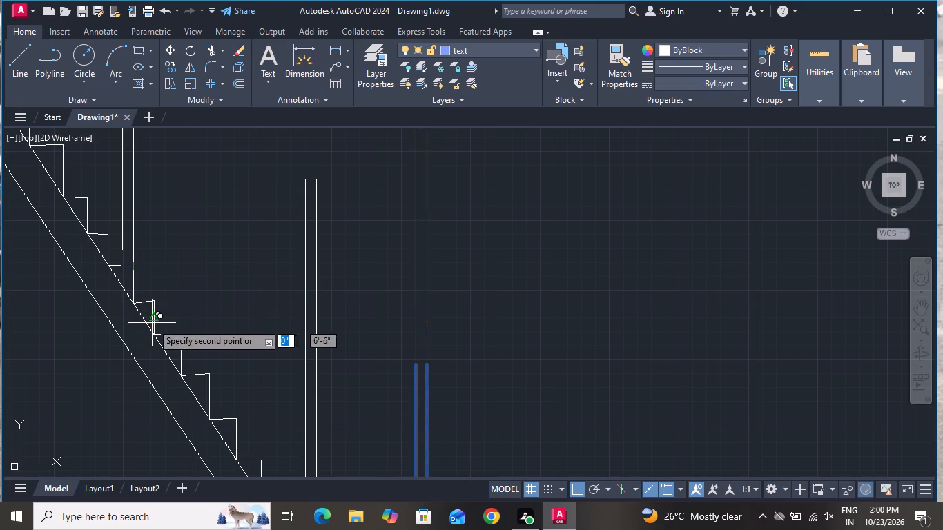
# Turn Ortho off and place a third copy of the vertical pair on a step corner near the top, about 7'-1" across and 11'-6" up.
pyautogui.scroll(-3, 163, 338)
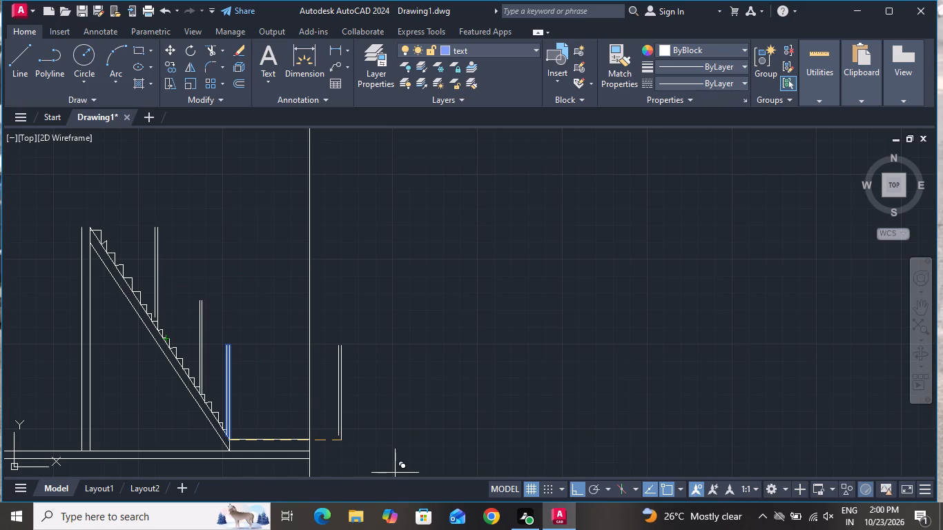
pyautogui.click(579, 493)
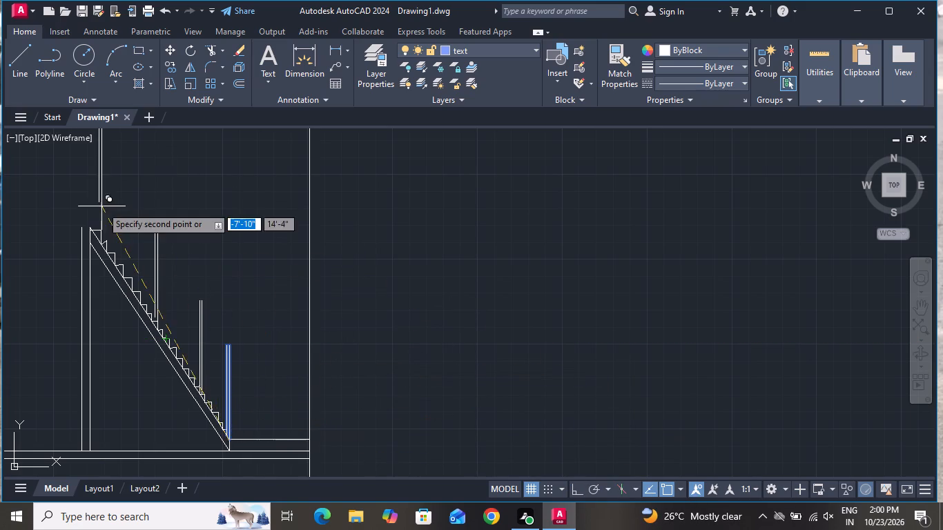
pyautogui.scroll(2, 106, 227)
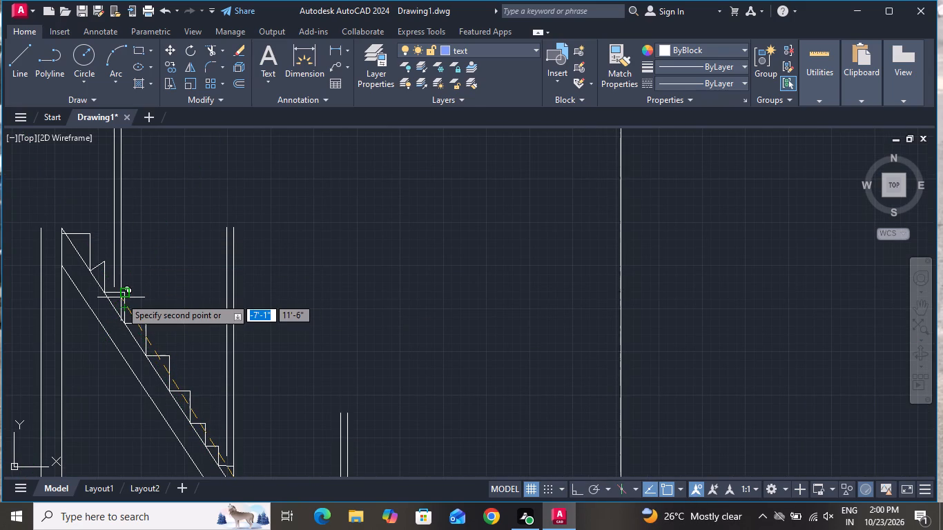
pyautogui.click(121, 297)
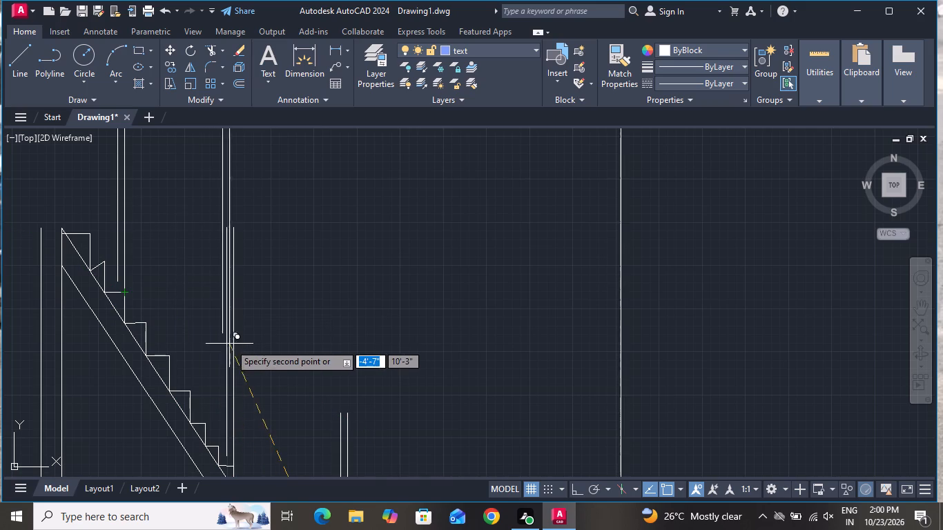
# End the copying of the vertical post pair.
pyautogui.rightClick(239, 344)
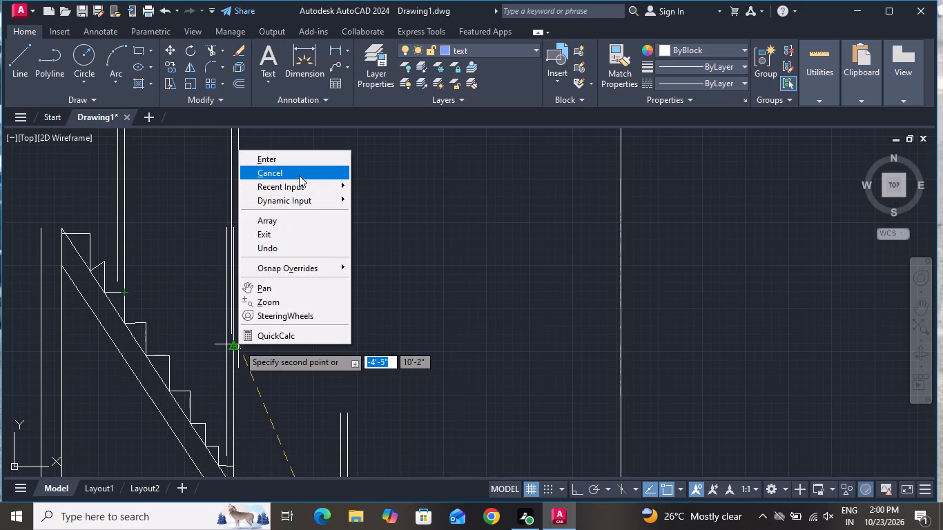
pyautogui.click(299, 175)
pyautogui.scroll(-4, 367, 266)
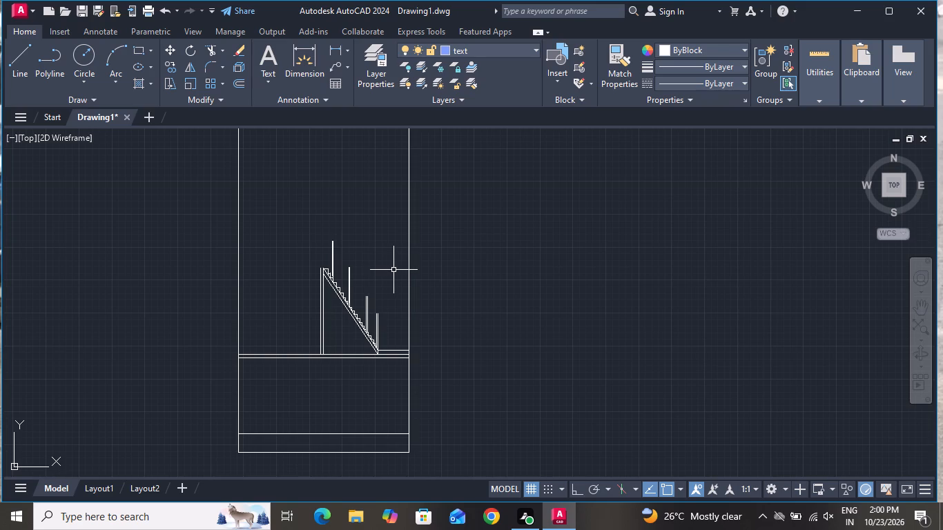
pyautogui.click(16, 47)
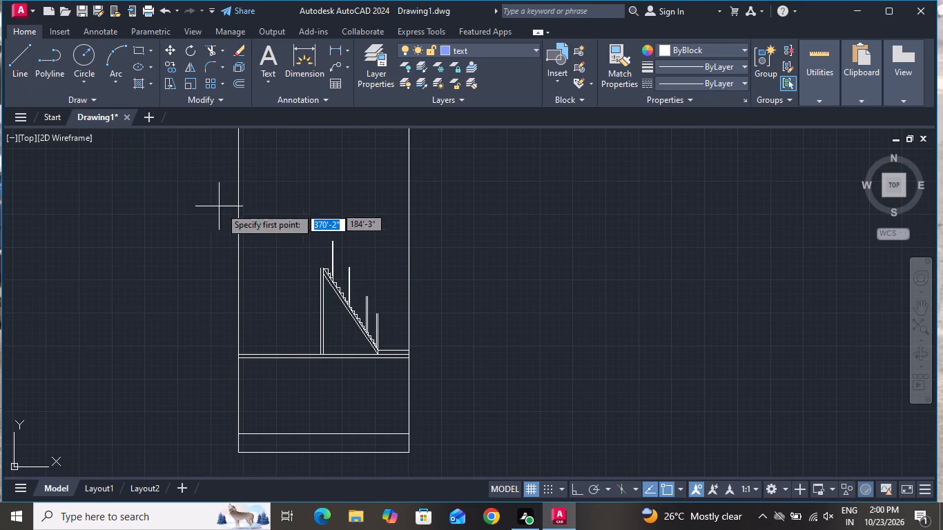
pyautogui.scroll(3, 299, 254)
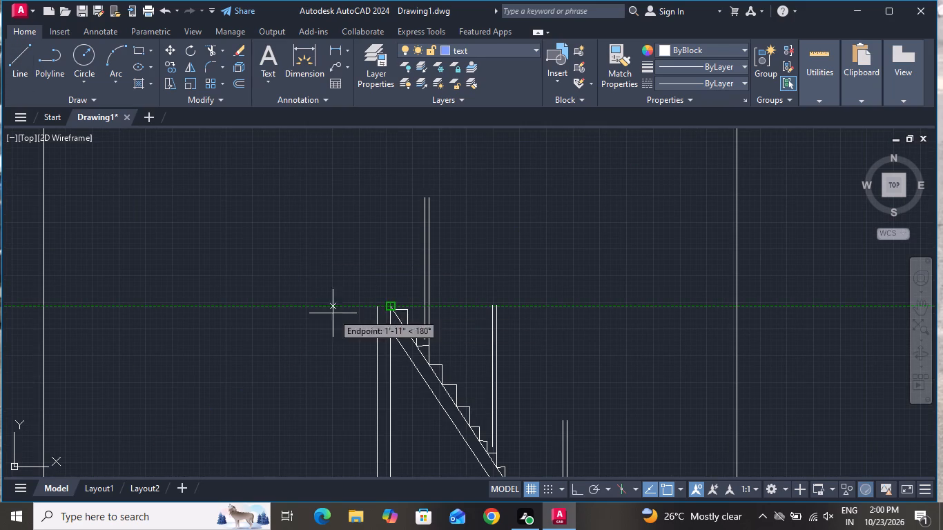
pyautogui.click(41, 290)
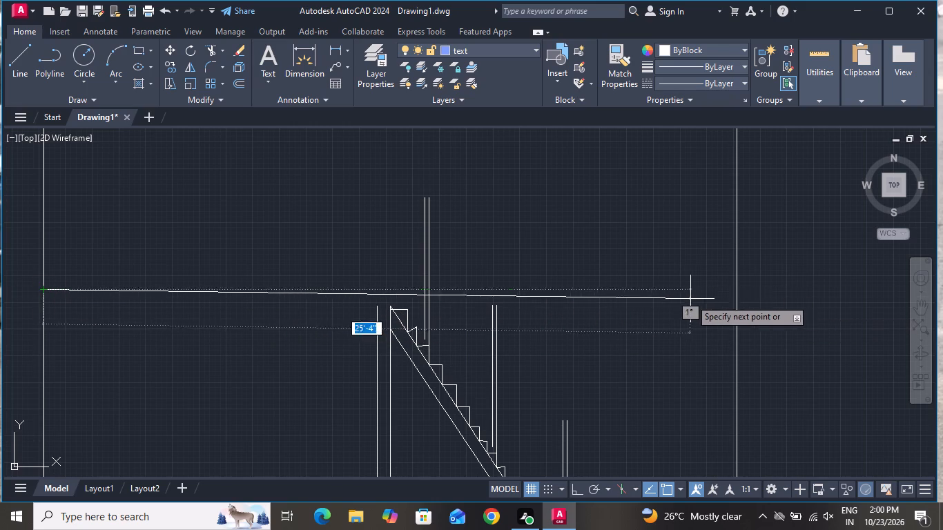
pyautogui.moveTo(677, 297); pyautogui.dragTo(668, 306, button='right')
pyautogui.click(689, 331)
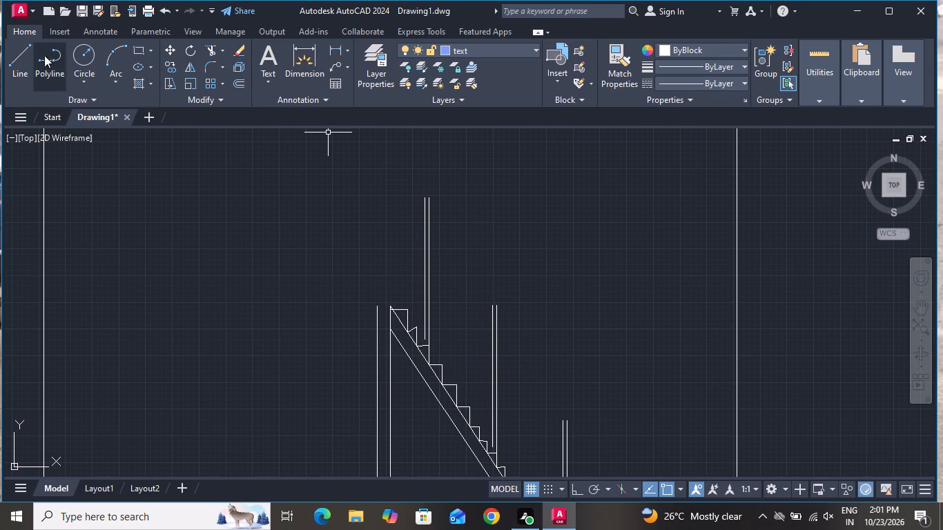
# With Ortho on, draw a horizontal line about 27' long between the two outer walls, just above the stair top.
pyautogui.click(19, 57)
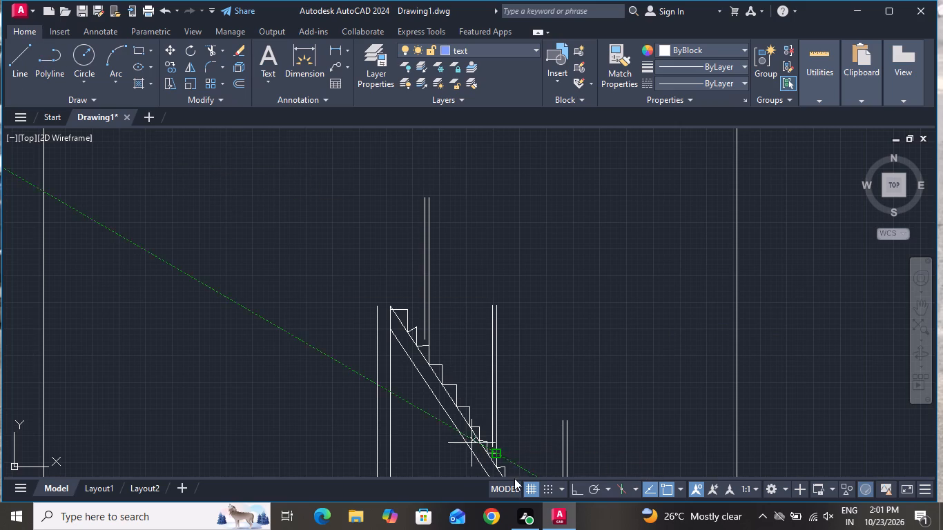
pyautogui.click(579, 489)
pyautogui.scroll(3, 375, 311)
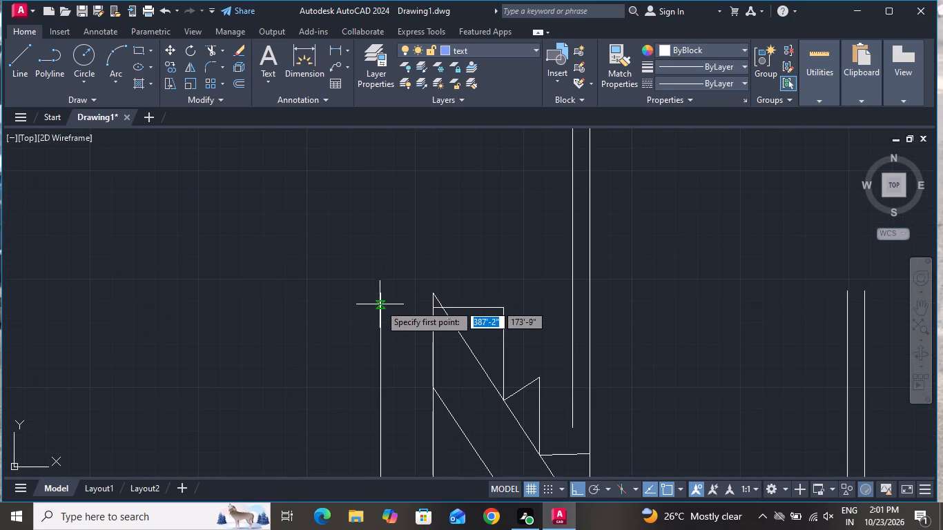
pyautogui.scroll(-1, 269, 300)
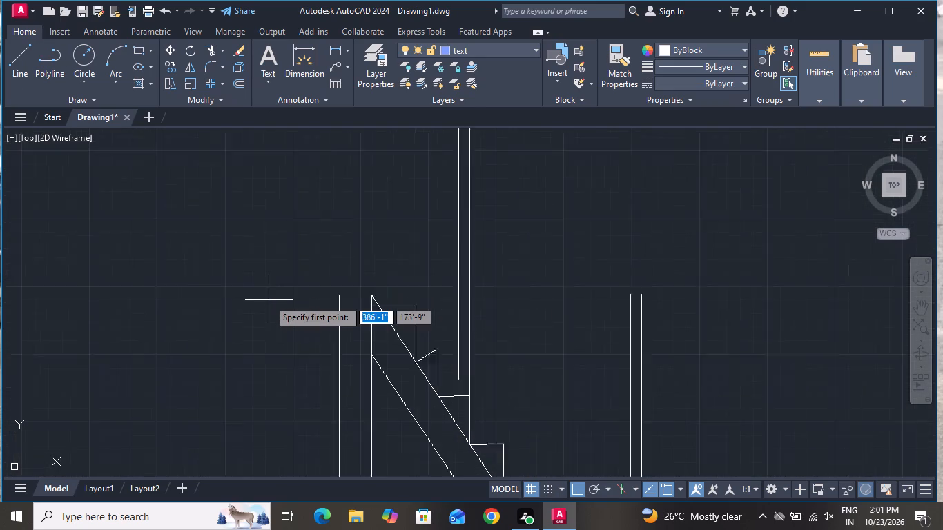
pyautogui.scroll(-2, 269, 300)
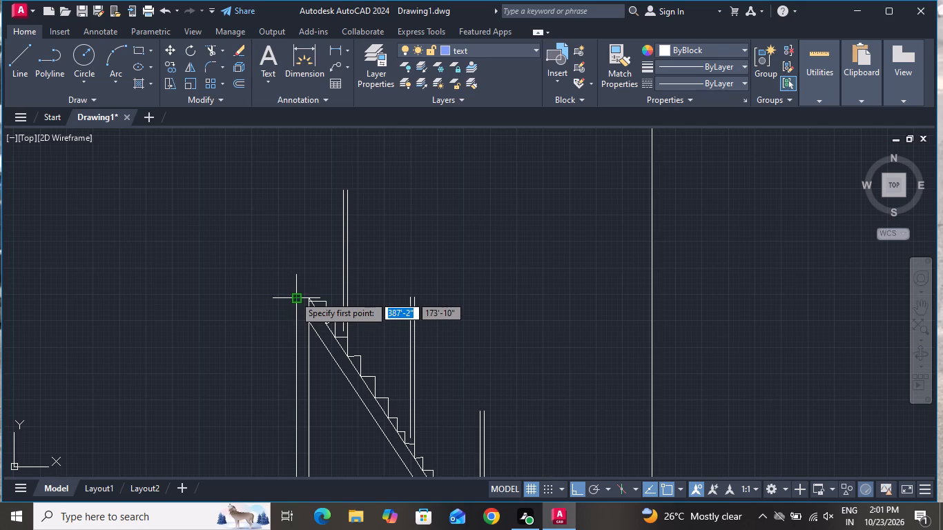
pyautogui.scroll(-1, 298, 306)
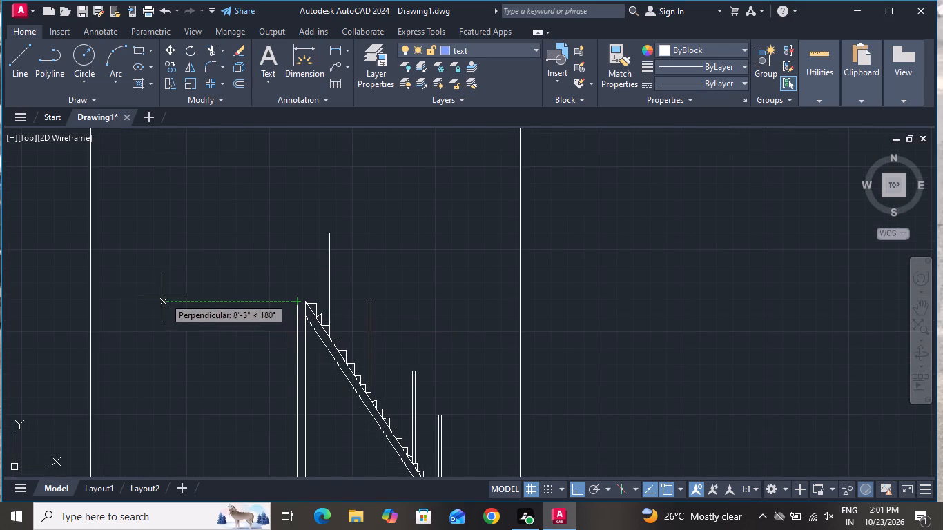
pyautogui.click(89, 300)
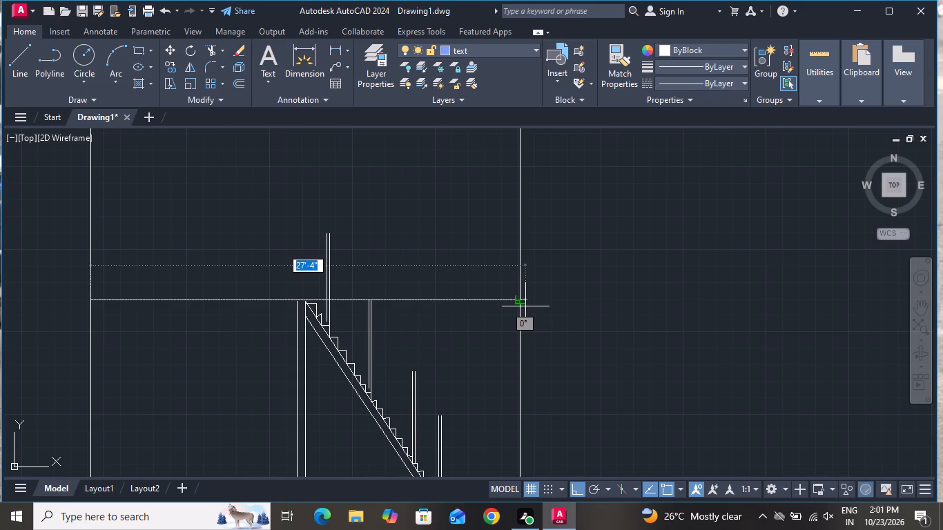
pyautogui.click(521, 304)
pyautogui.rightClick(521, 304)
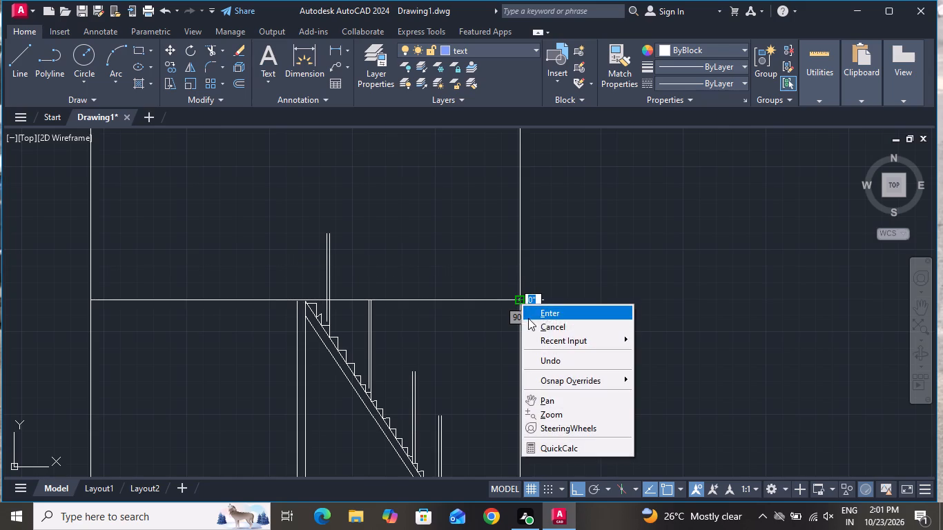
pyautogui.click(528, 325)
# With Ortho off, draw a sloping handrail line about 10'-2" long from the topmost post's left line at the horizontal line to the foot post's left top end.
pyautogui.click(10, 71)
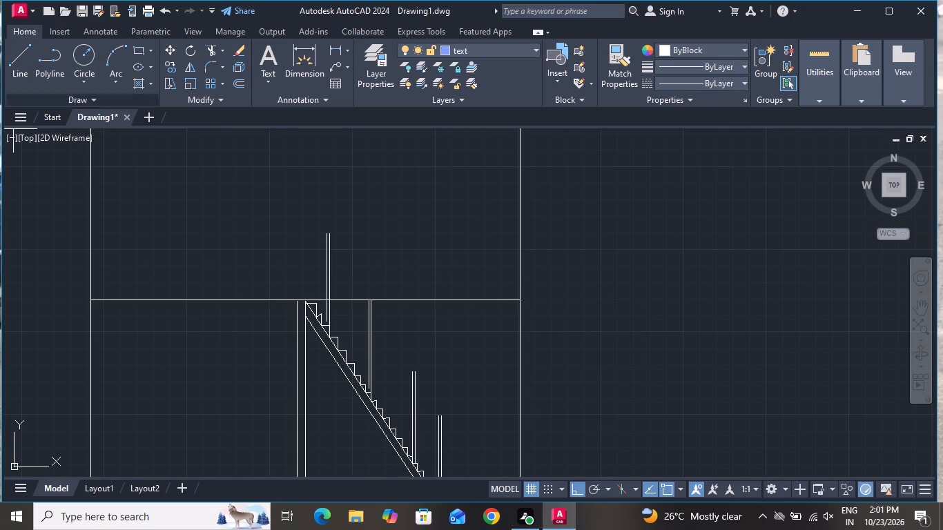
pyautogui.click(579, 485)
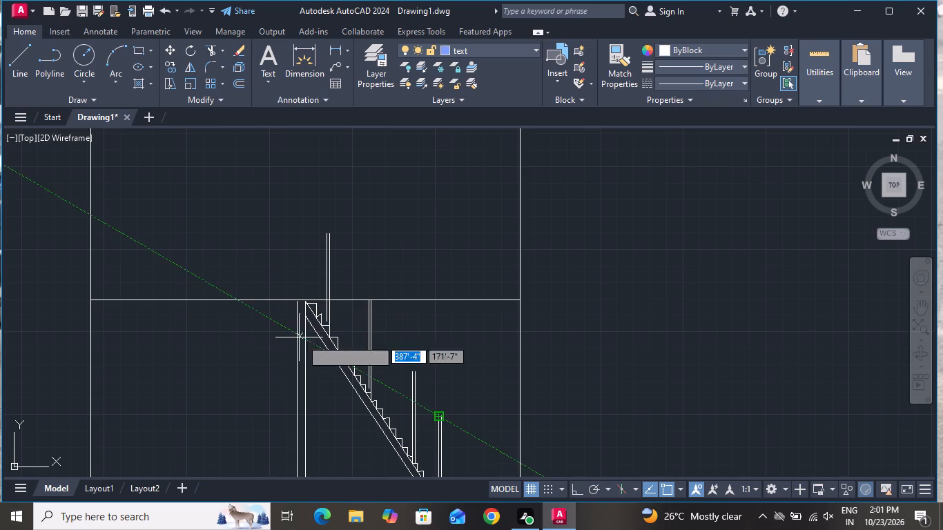
pyautogui.scroll(2, 344, 316)
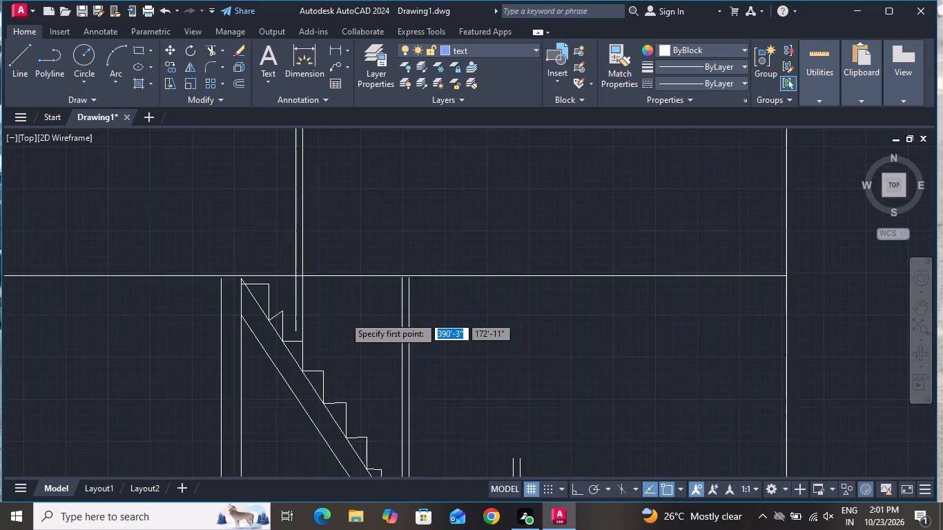
pyautogui.scroll(1, 344, 316)
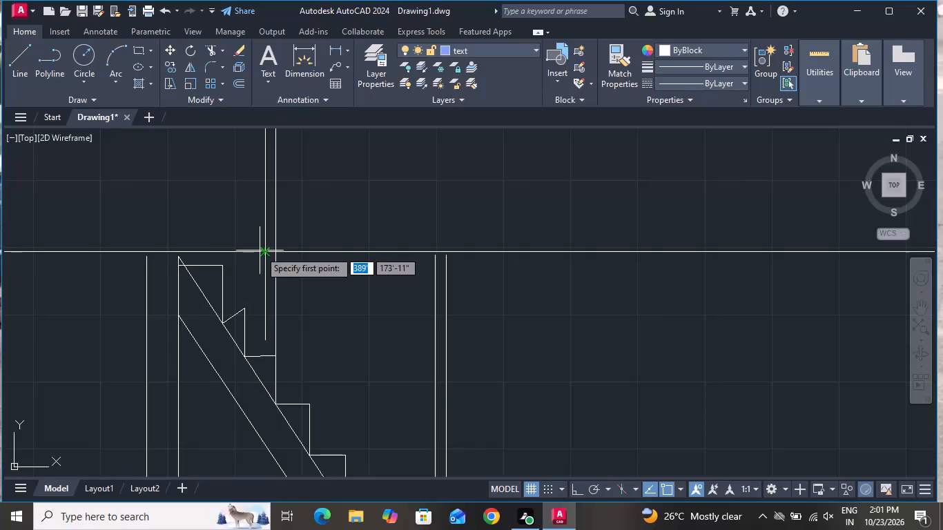
pyautogui.click(262, 253)
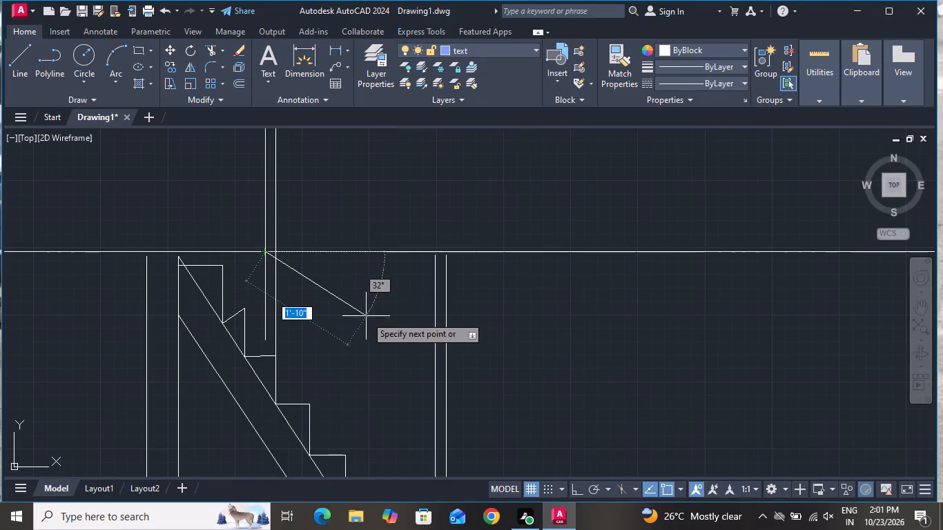
pyautogui.scroll(-3, 378, 322)
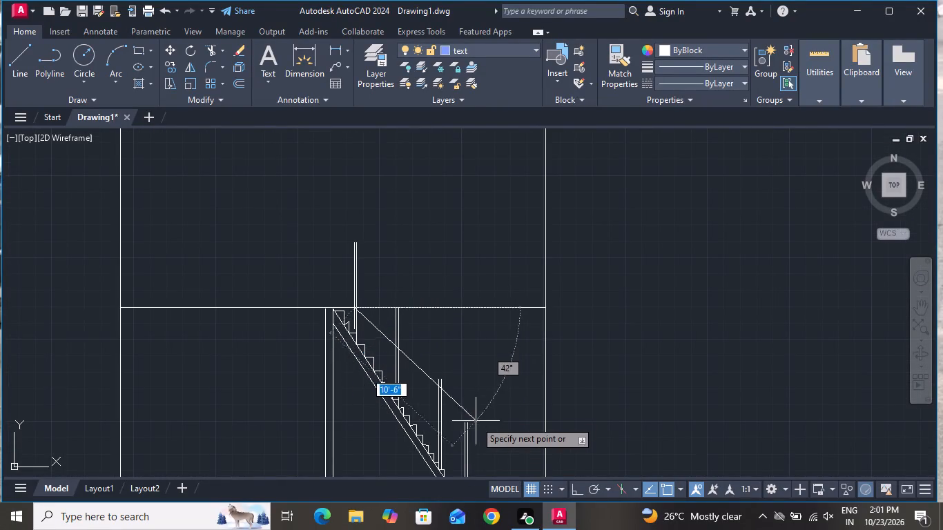
pyautogui.scroll(3, 471, 426)
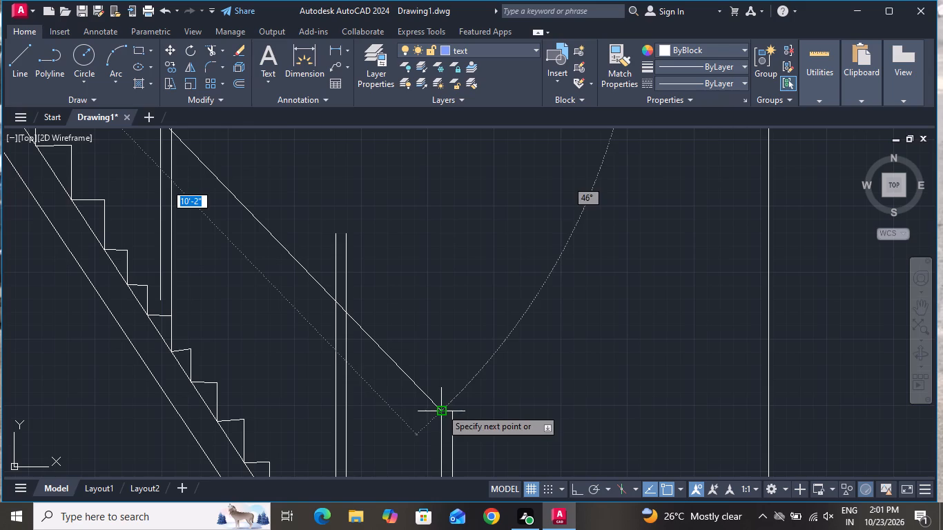
pyautogui.click(441, 409)
pyautogui.moveTo(442, 408); pyautogui.dragTo(436, 409, button='right')
pyautogui.click(460, 271)
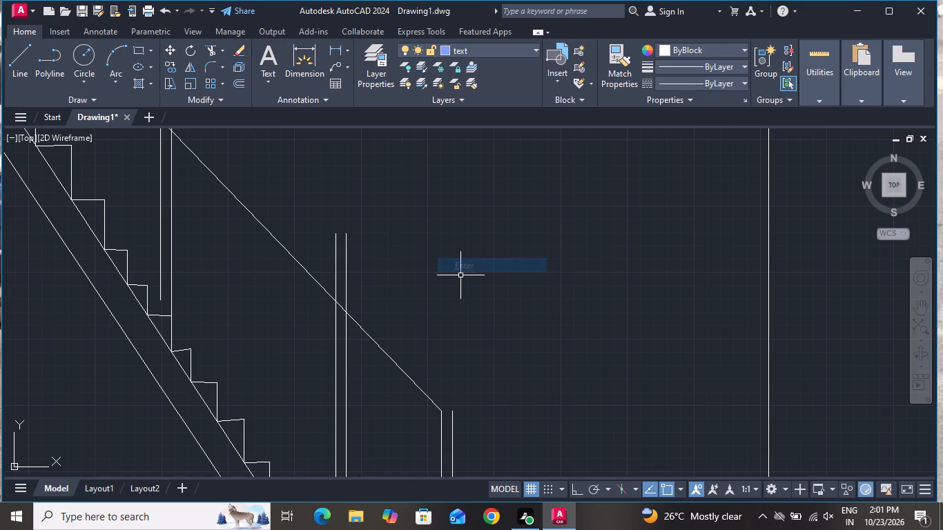
# Draw a second handrail line from the topmost post's right line at the horizontal line to the top of the foot post's right line.
pyautogui.click(17, 66)
pyautogui.scroll(-2, 266, 421)
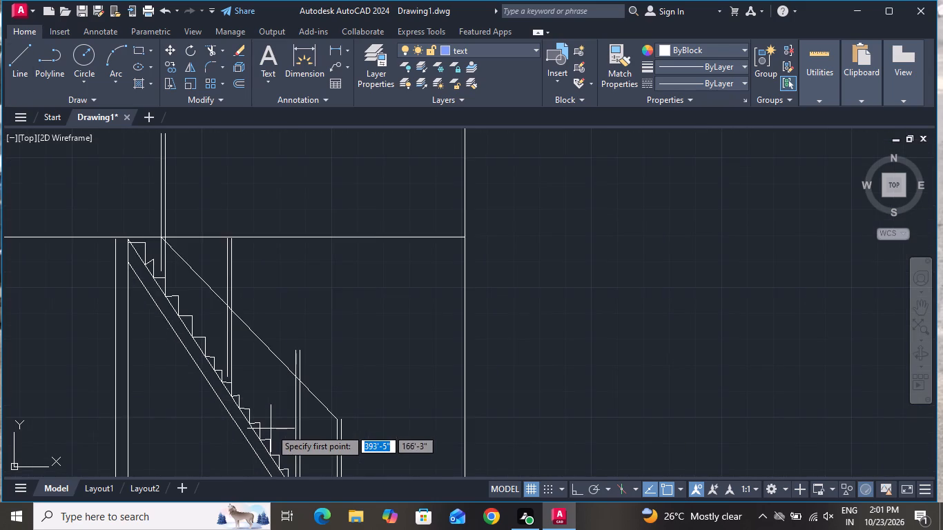
pyautogui.scroll(-1, 273, 431)
pyautogui.scroll(3, 223, 323)
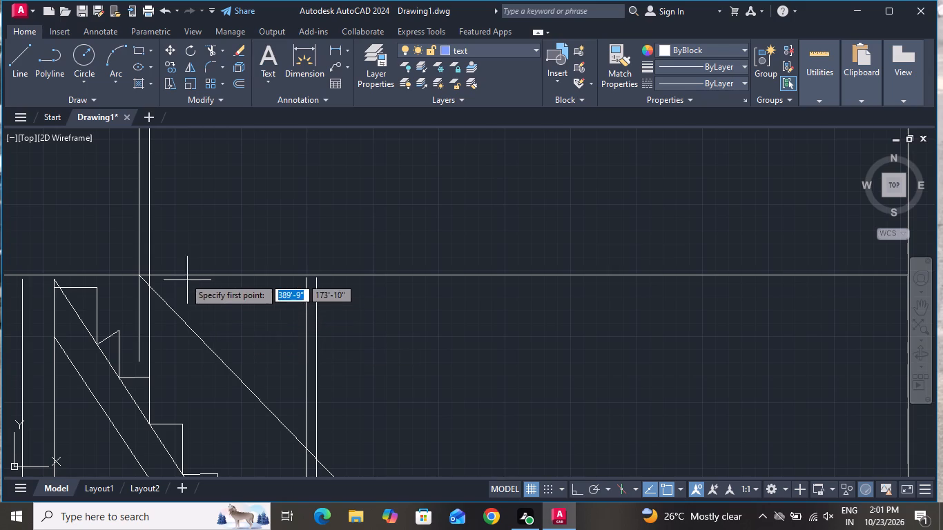
pyautogui.scroll(3, 167, 271)
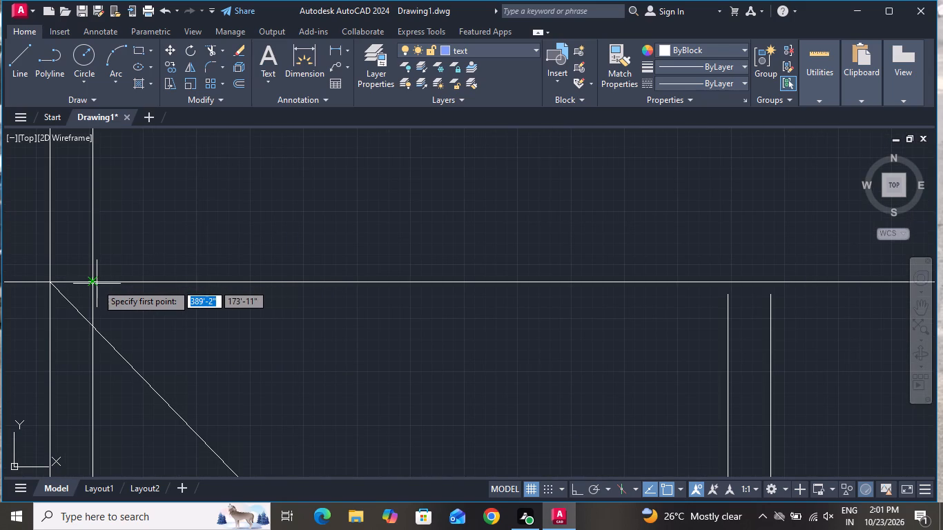
pyautogui.click(94, 283)
pyautogui.scroll(-4, 251, 388)
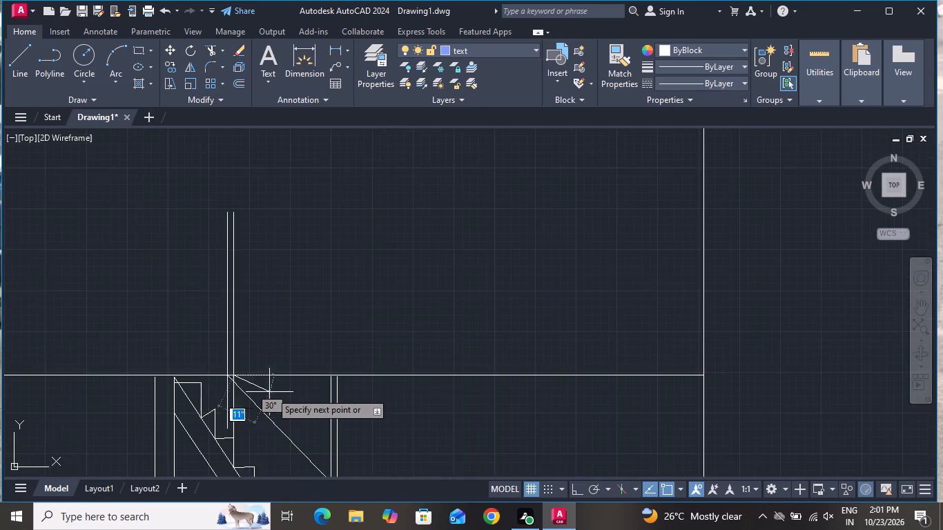
pyautogui.scroll(-3, 307, 406)
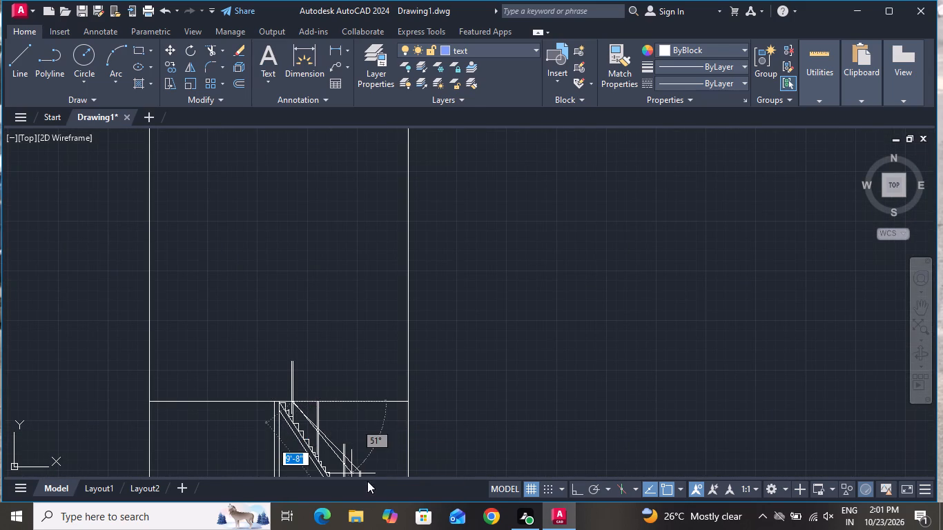
pyautogui.scroll(4, 369, 471)
pyautogui.scroll(-3, 363, 445)
pyautogui.scroll(5, 357, 464)
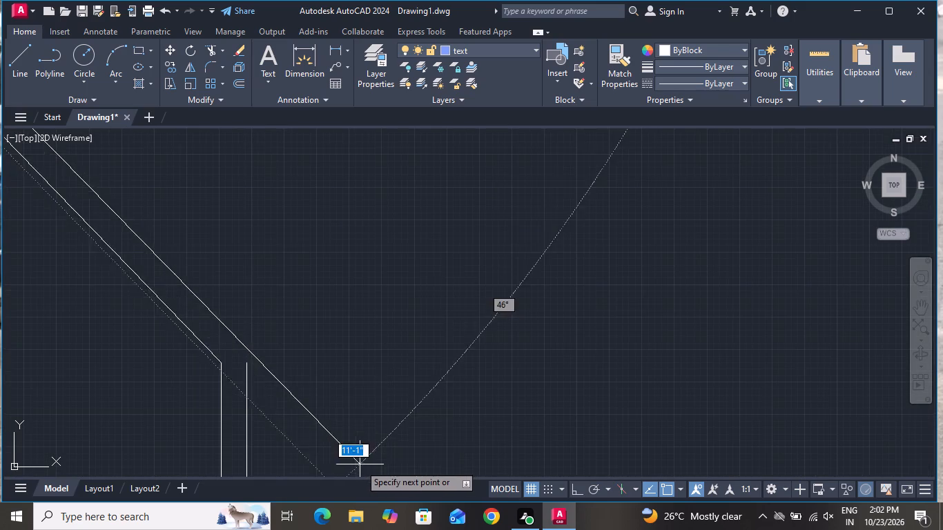
pyautogui.click(245, 360)
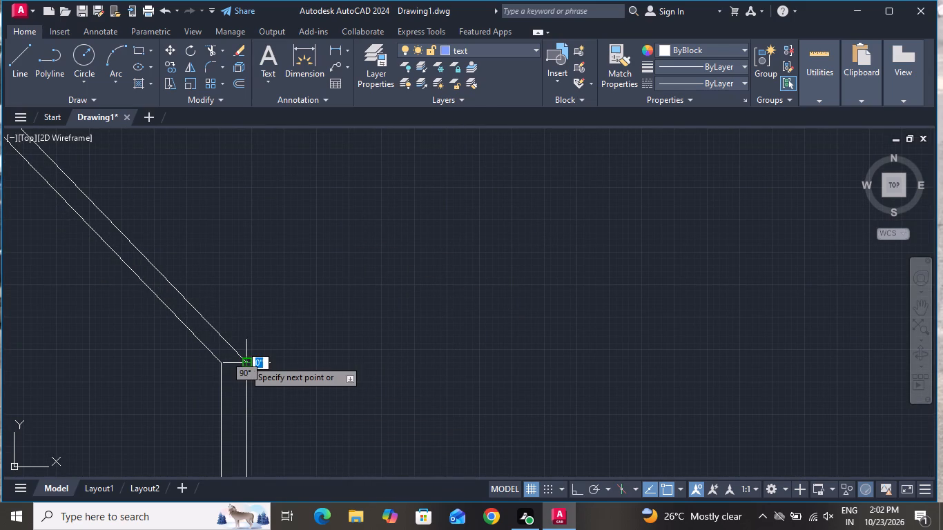
pyautogui.rightClick(244, 366)
pyautogui.click(289, 239)
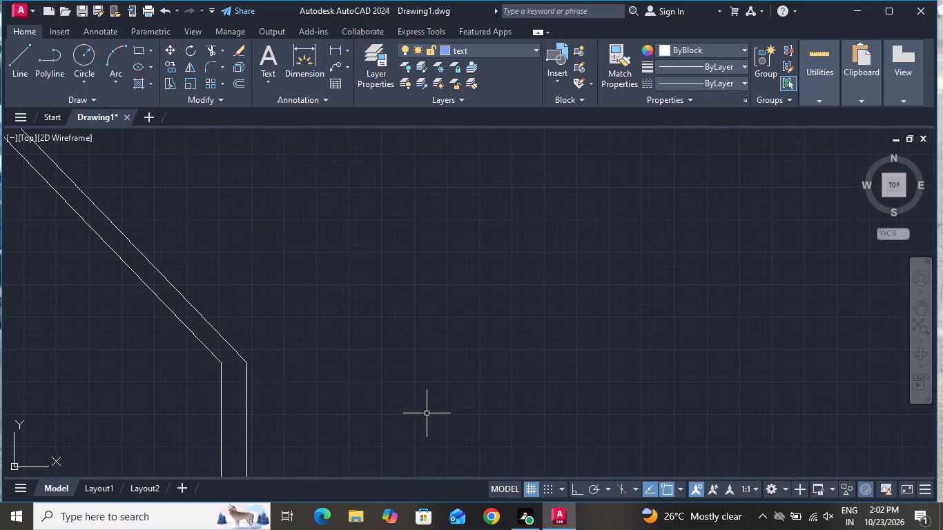
# Trim the upper two railing posts back to the handrail and horizontal line, and trim the lower post's ends projecting above the handrail.
pyautogui.scroll(-4, 429, 415)
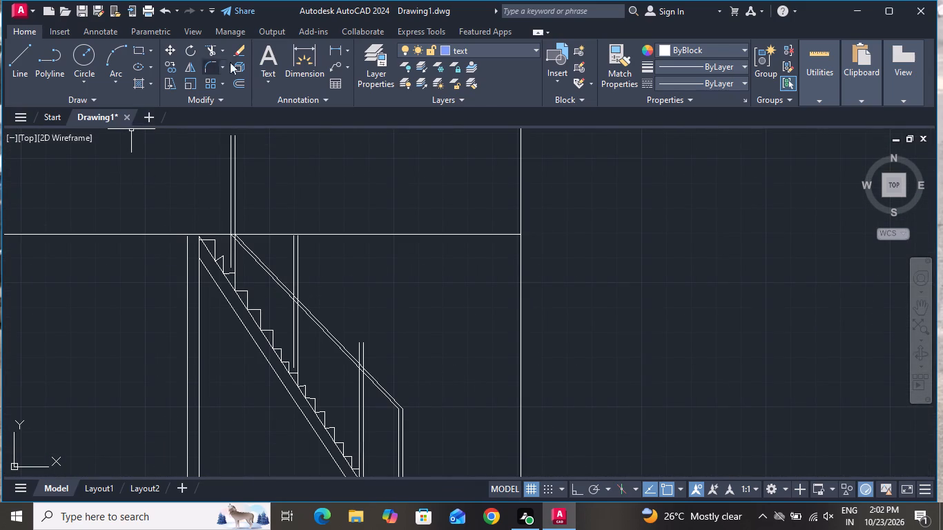
pyautogui.click(214, 47)
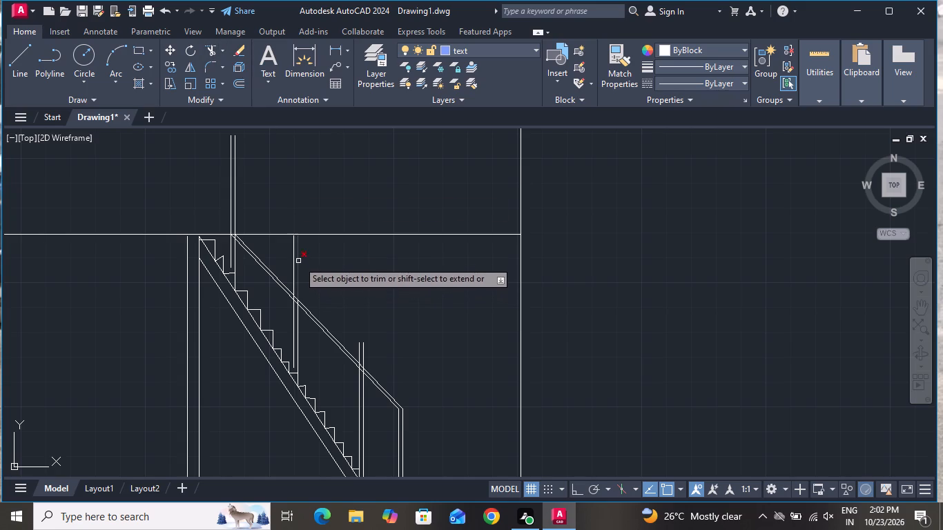
pyautogui.click(293, 257)
pyautogui.click(326, 270)
pyautogui.click(286, 255)
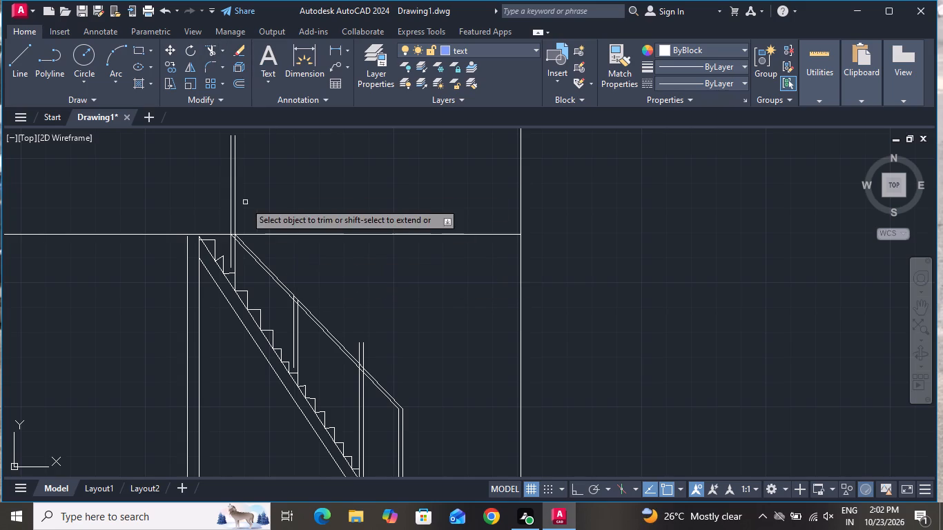
pyautogui.moveTo(213, 175); pyautogui.dragTo(255, 190)
pyautogui.click(282, 192)
pyautogui.click(323, 189)
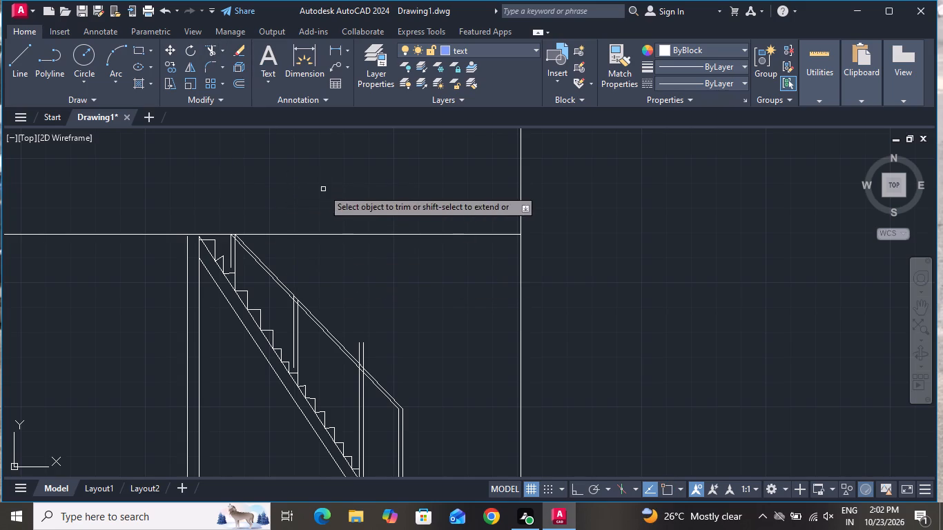
pyautogui.click(354, 343)
pyautogui.click(378, 371)
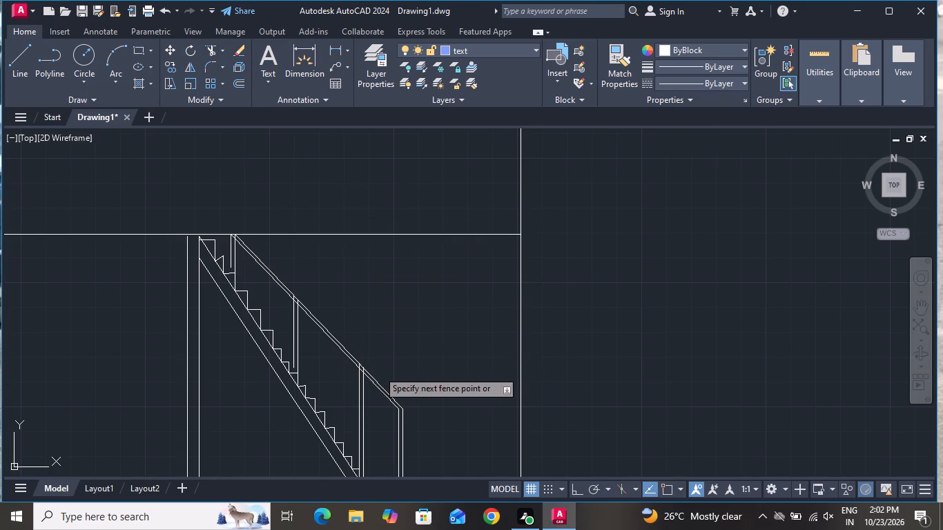
# Trim the railing post ends lying between the two handrail lines at the lower, middle and topmost posts, and end the trimming.
pyautogui.scroll(5, 361, 380)
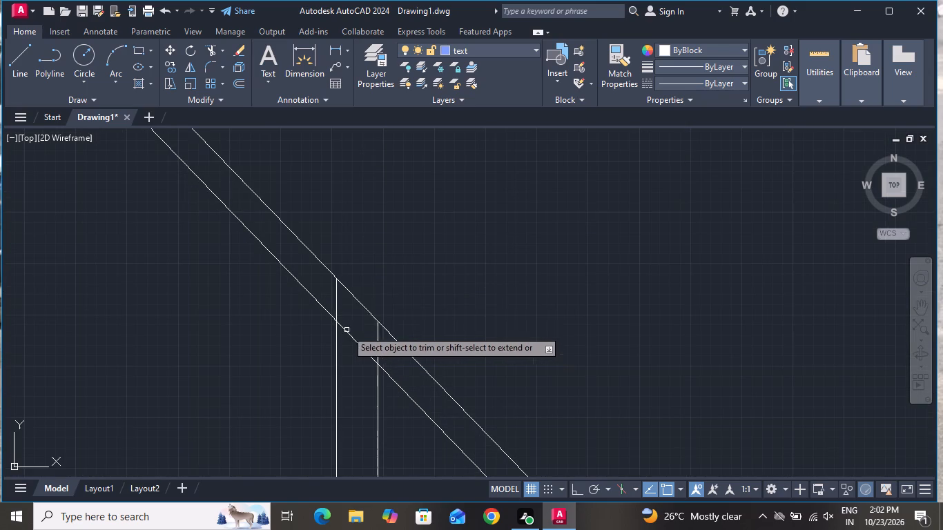
pyautogui.moveTo(327, 298); pyautogui.dragTo(334, 300)
pyautogui.click(396, 358)
pyautogui.scroll(-3, 401, 342)
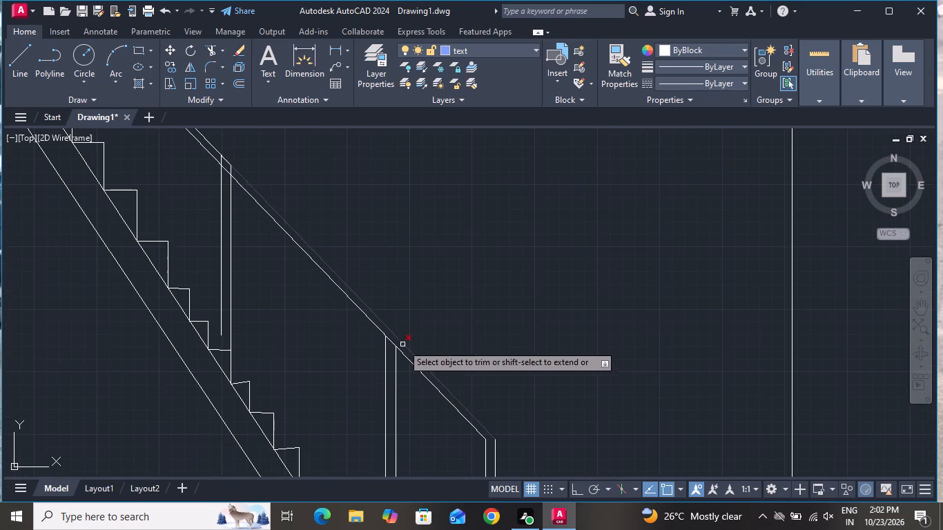
pyautogui.scroll(-1, 472, 391)
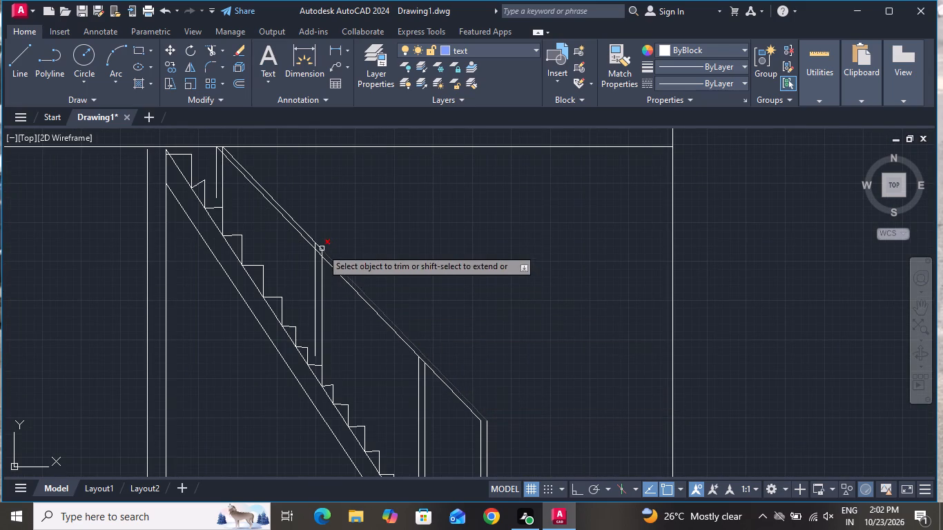
pyautogui.scroll(3, 311, 242)
pyautogui.click(321, 252)
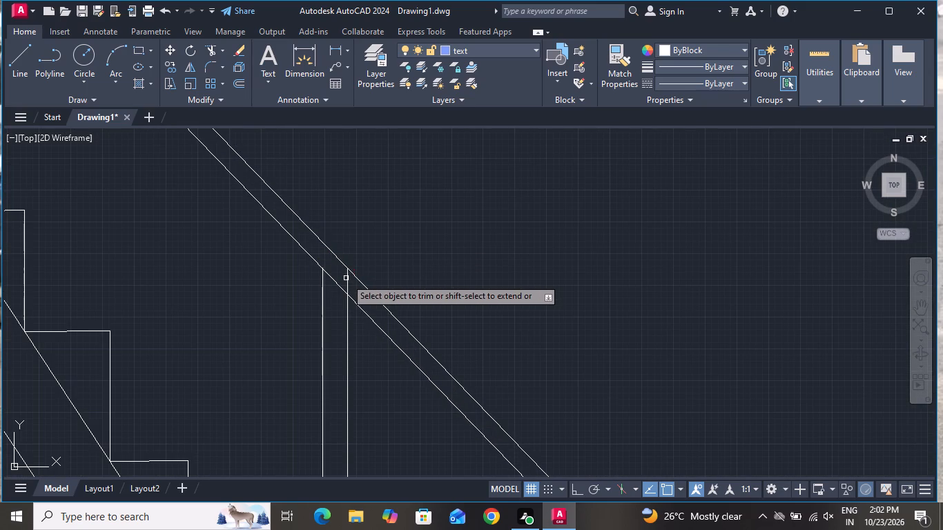
pyautogui.click(346, 278)
pyautogui.scroll(-4, 408, 375)
pyautogui.scroll(2, 338, 279)
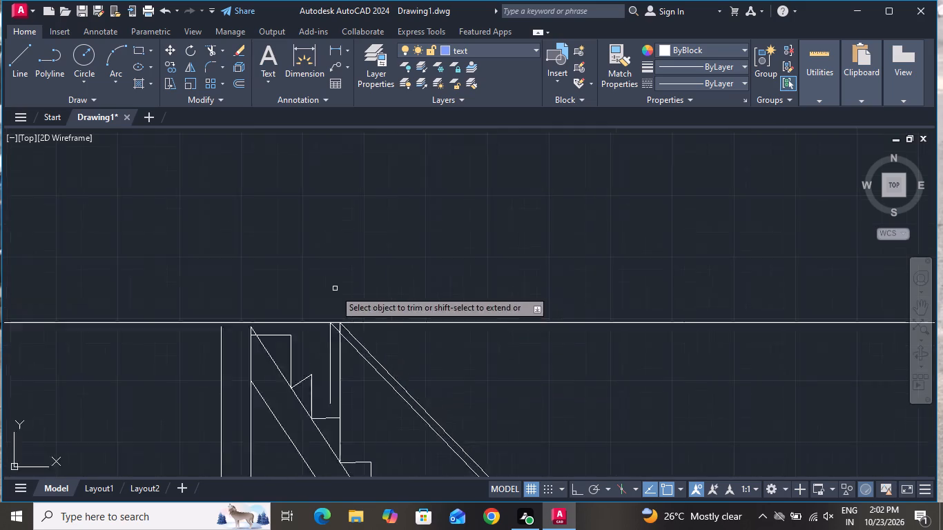
pyautogui.scroll(2, 335, 290)
pyautogui.click(349, 380)
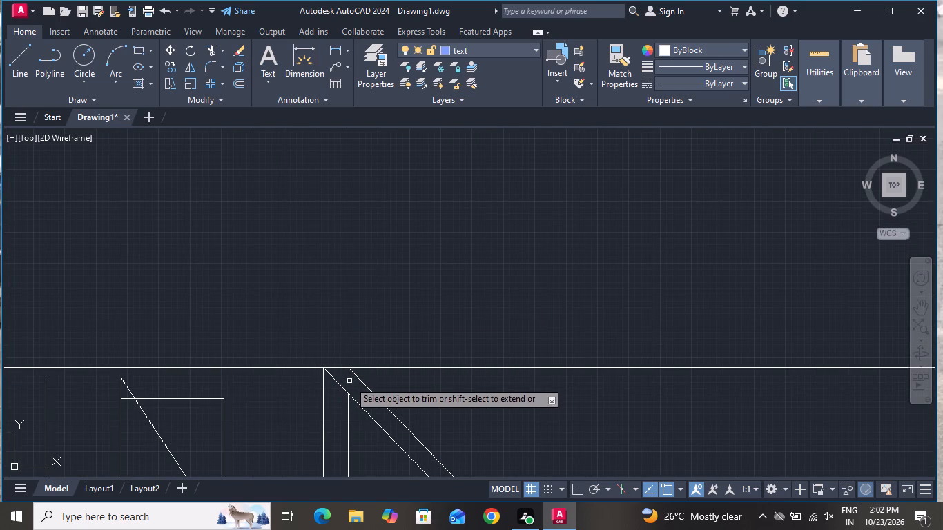
pyautogui.scroll(-2, 351, 303)
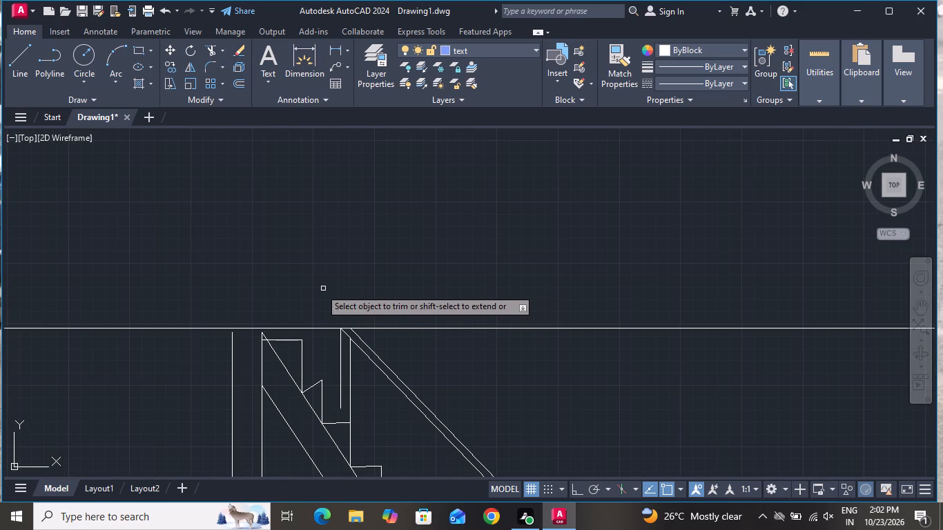
pyautogui.rightClick(267, 302)
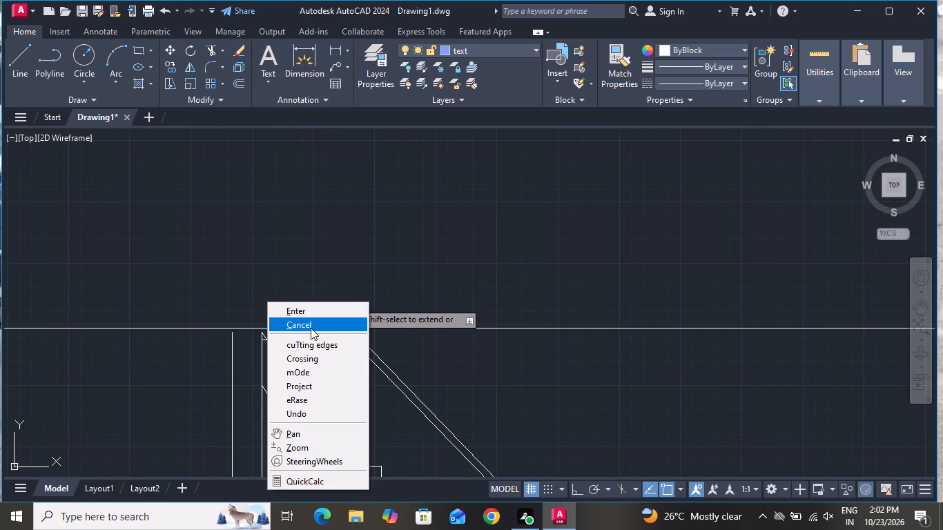
pyautogui.click(311, 328)
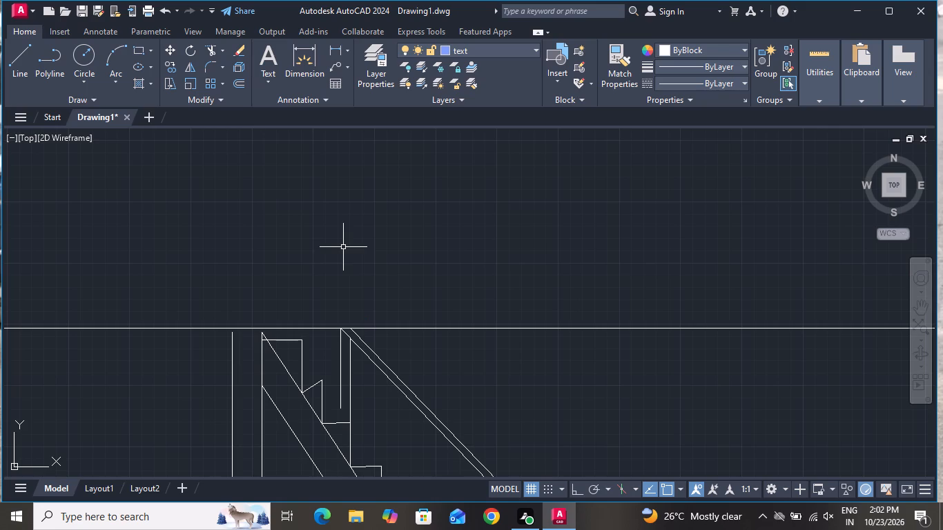
# Extend the topmost railing post's left line down to the stair tread below it.
pyautogui.press('w')
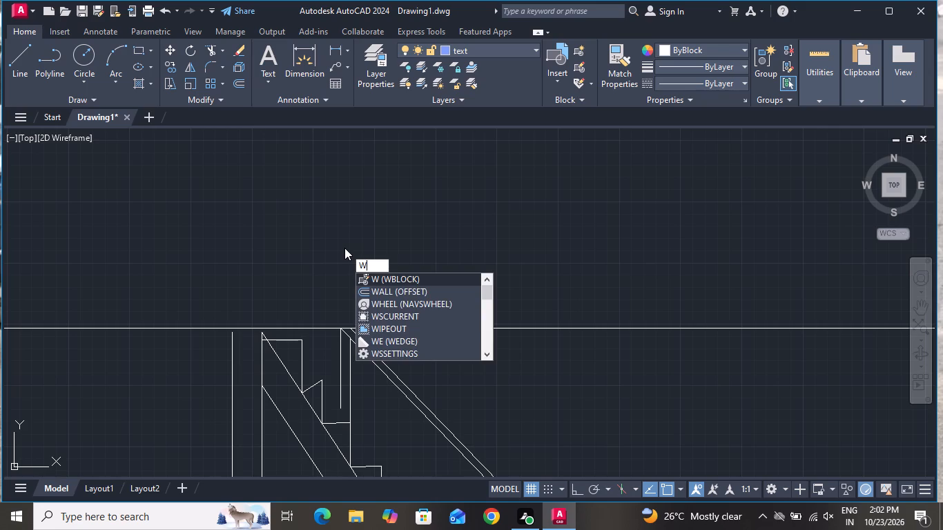
pyautogui.press('BackSpace')
pyautogui.write('ex')
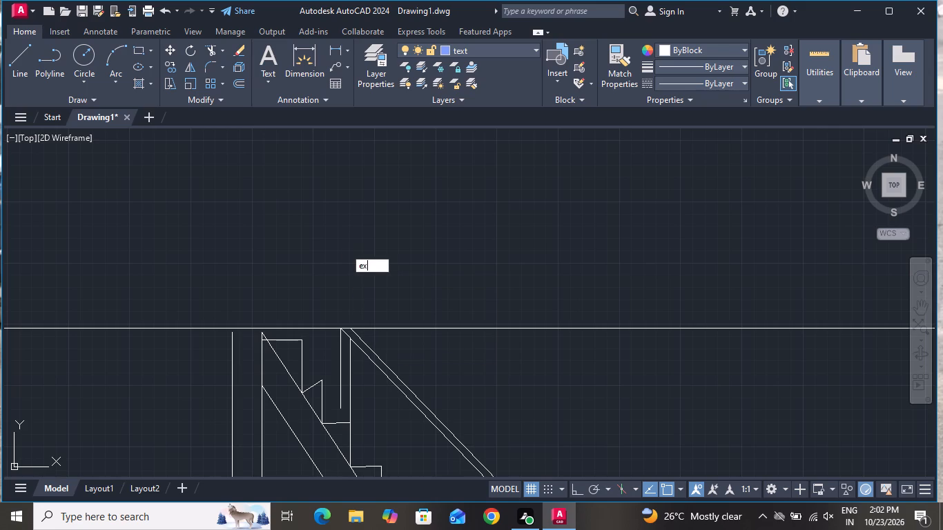
pyautogui.press('space')
pyautogui.press('space')
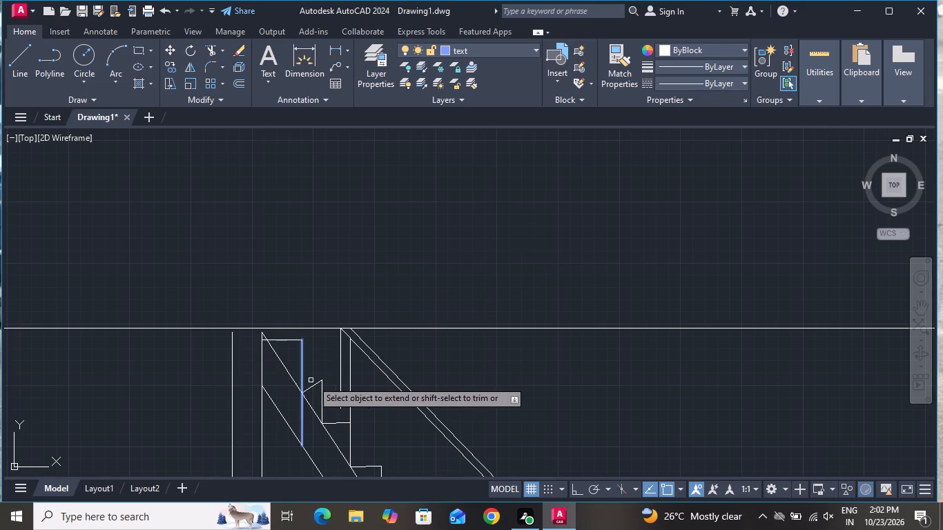
pyautogui.click(338, 392)
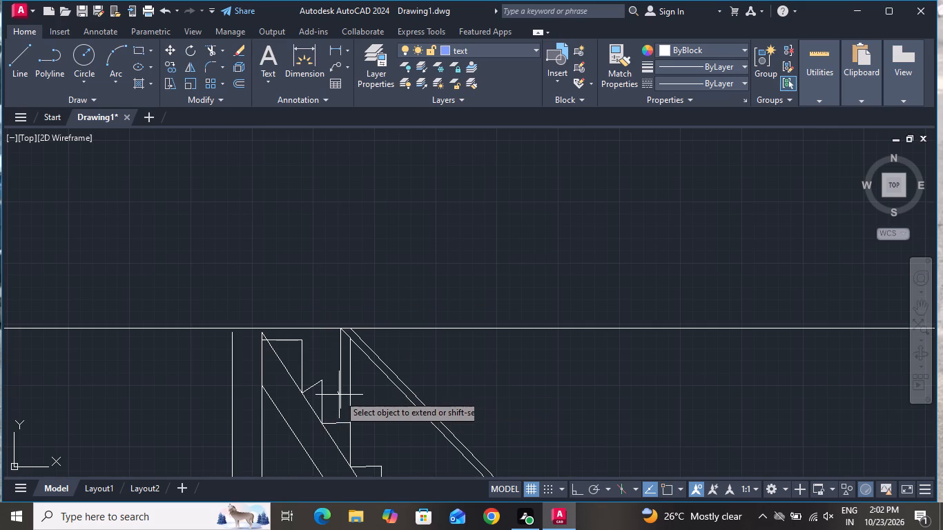
pyautogui.click(346, 418)
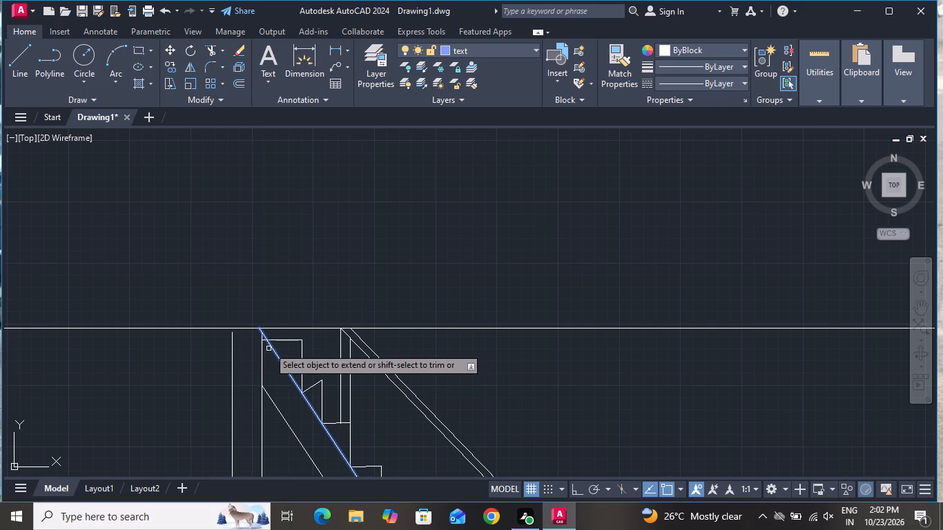
# Extend the two vertical lines beside the stair top up to the horizontal line, and end the Extend command.
pyautogui.scroll(3, 255, 345)
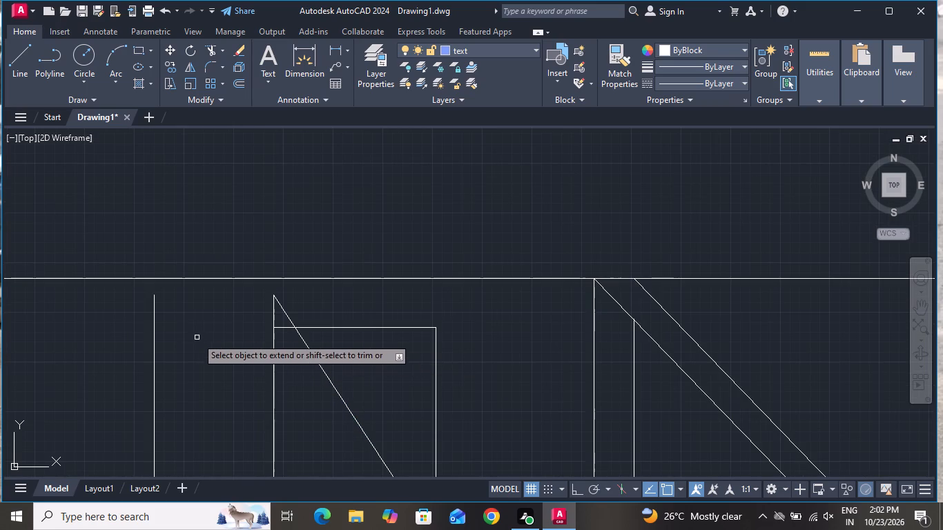
pyautogui.click(153, 316)
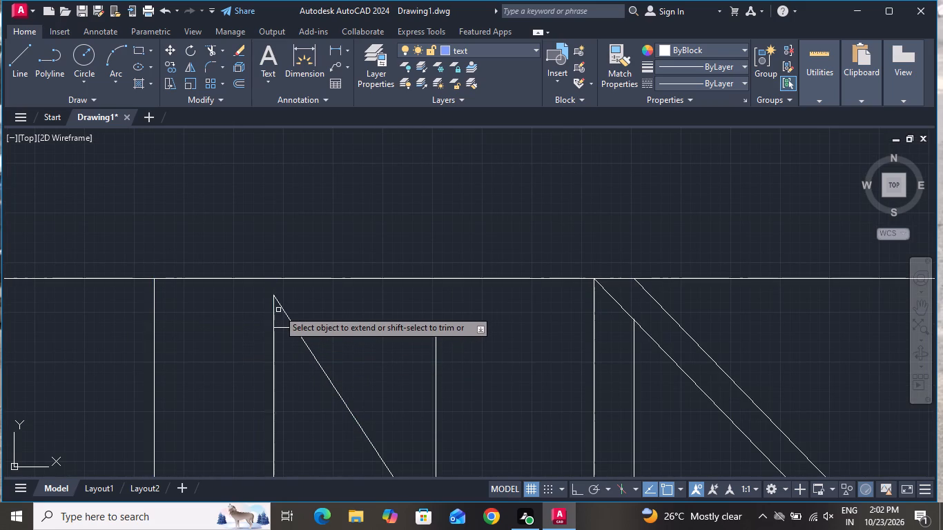
pyautogui.click(273, 311)
pyautogui.scroll(-3, 307, 362)
pyautogui.scroll(-1, 336, 297)
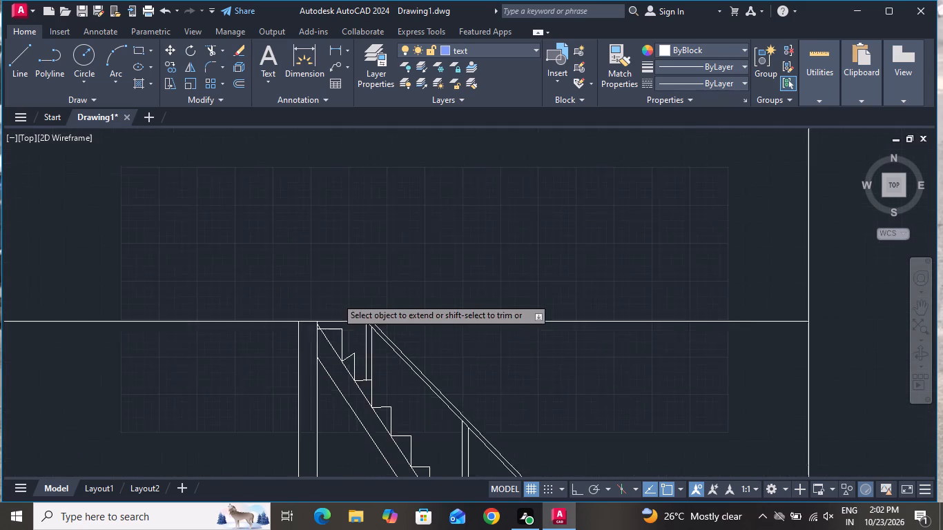
pyautogui.scroll(-1, 336, 297)
pyautogui.rightClick(377, 265)
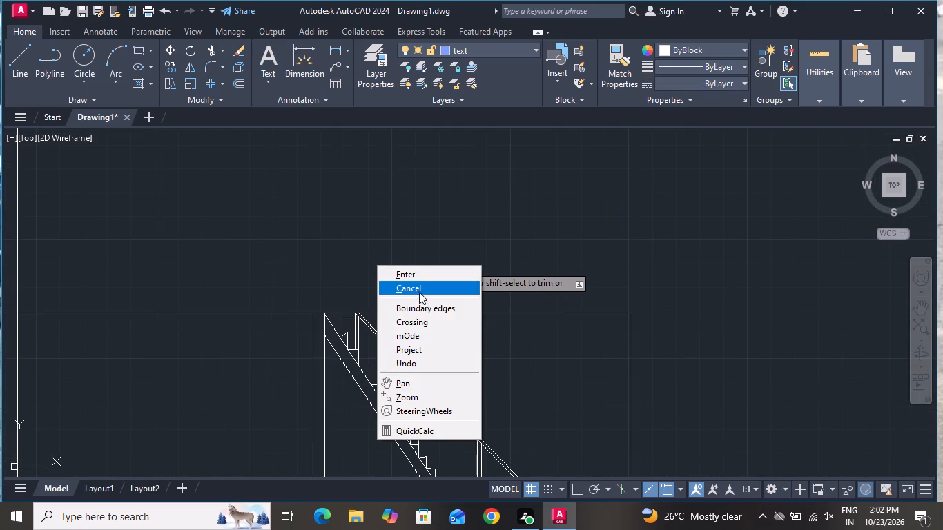
pyautogui.click(421, 294)
# Replace the slanted second tread from the stair top with a nearly horizontal line about 6" long, ending on the stringer's upper line.
pyautogui.scroll(4, 330, 358)
pyautogui.scroll(-1, 362, 331)
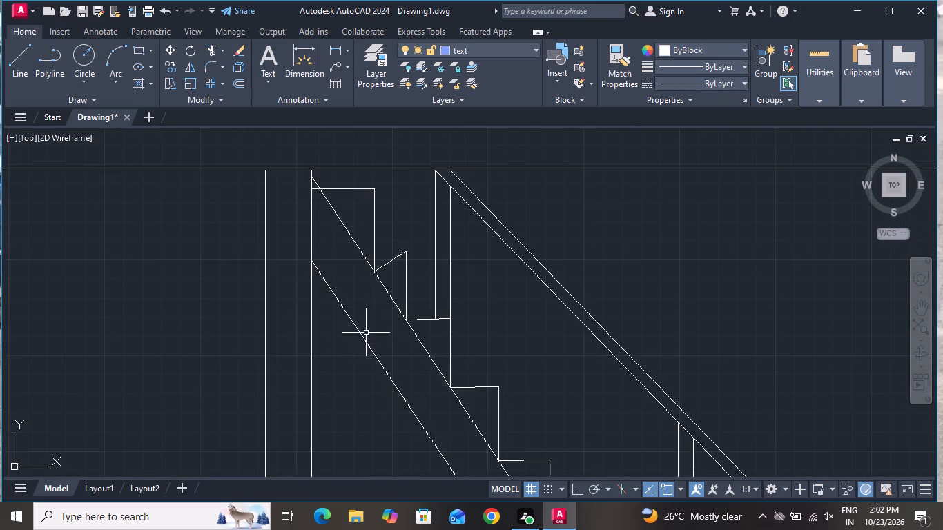
pyautogui.click(397, 260)
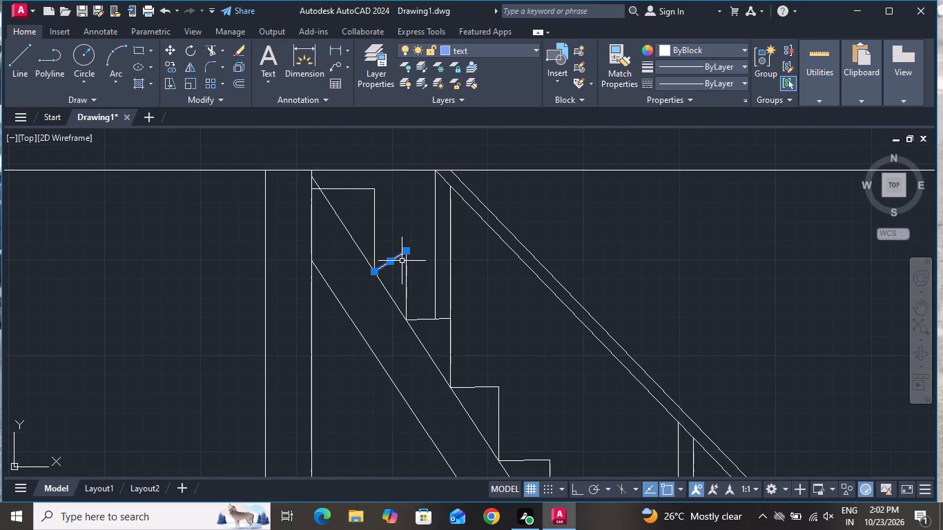
pyautogui.press('Delete')
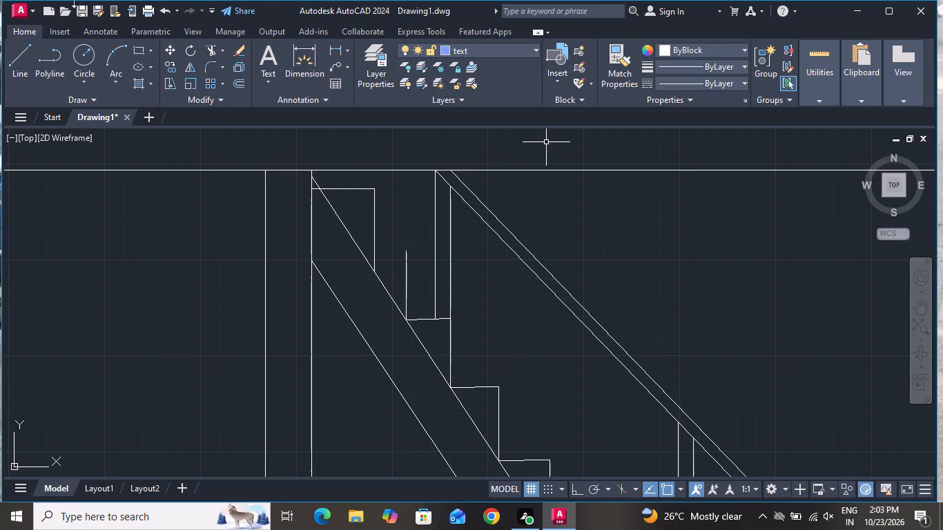
pyautogui.click(10, 52)
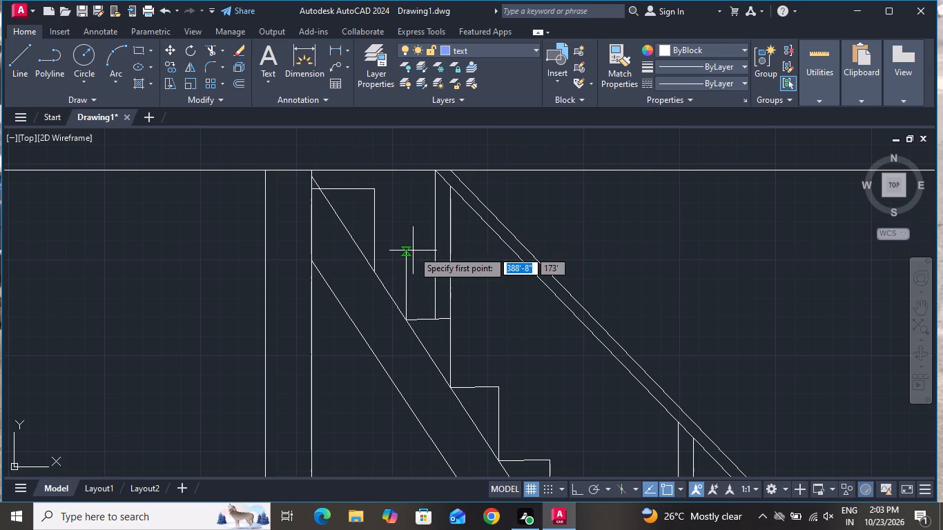
pyautogui.click(413, 251)
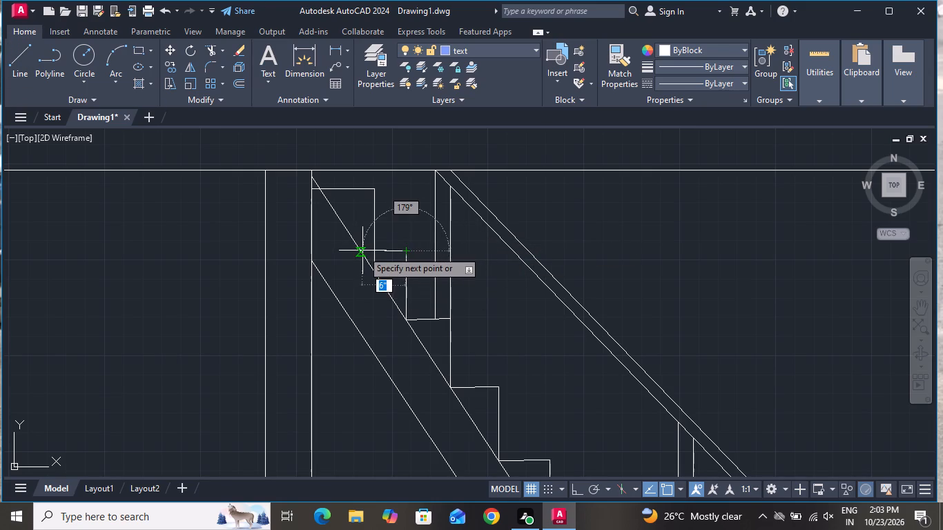
pyautogui.click(362, 251)
pyautogui.rightClick(362, 252)
pyautogui.click(392, 275)
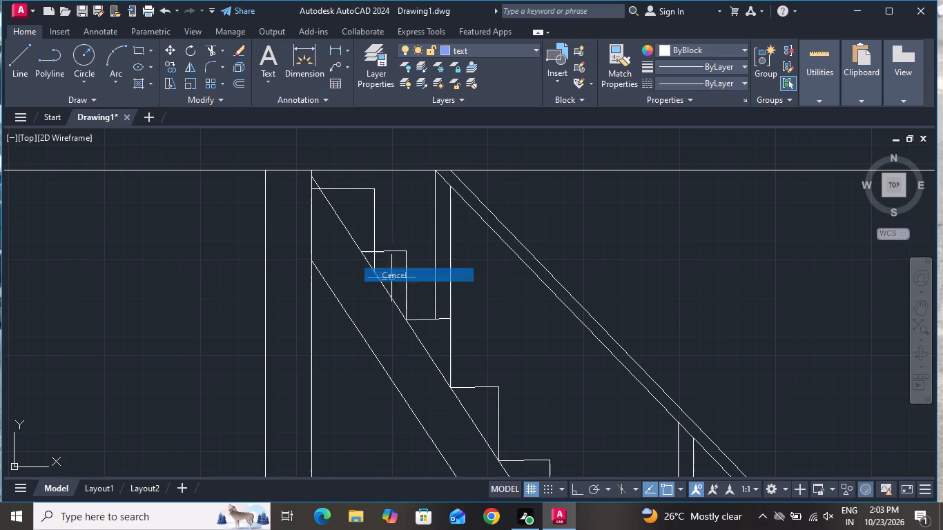
# Trim the overlapping ends of the new tread and the riser above it, and the top tread's stub beyond the stringer line.
pyautogui.moveTo(211, 49); pyautogui.dragTo(211, 55)
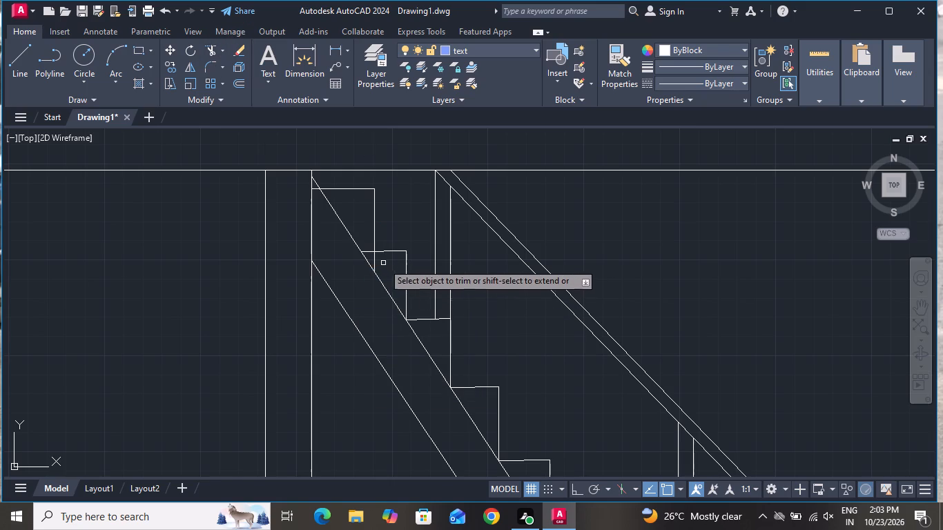
pyautogui.click(371, 259)
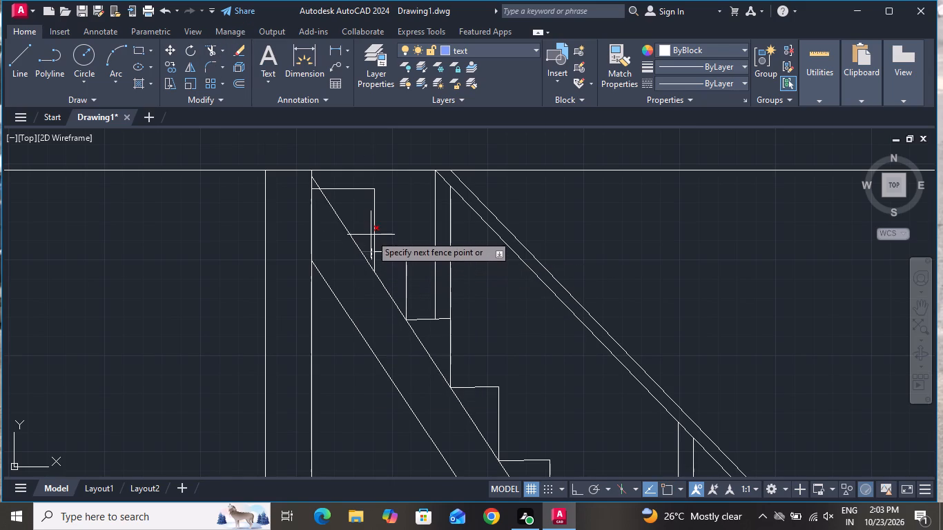
pyautogui.click(370, 234)
pyautogui.click(376, 262)
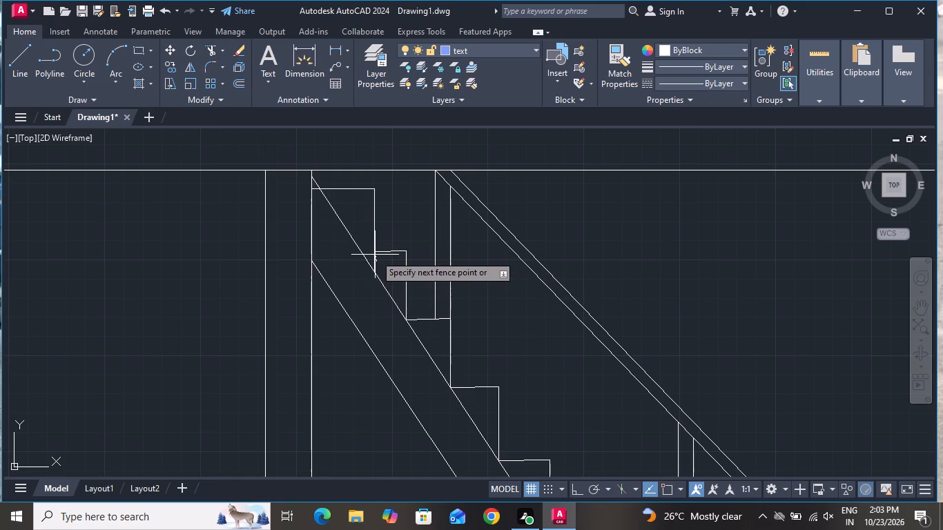
pyautogui.click(367, 255)
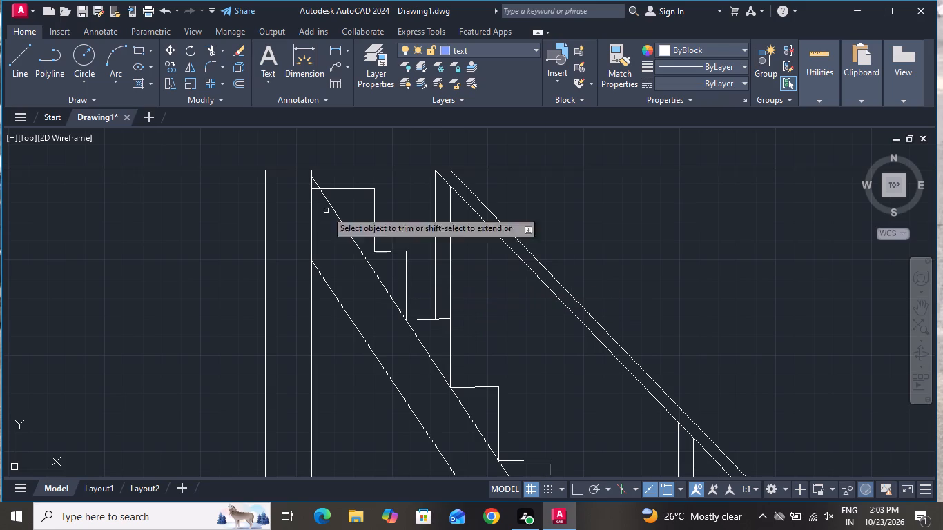
pyautogui.click(316, 189)
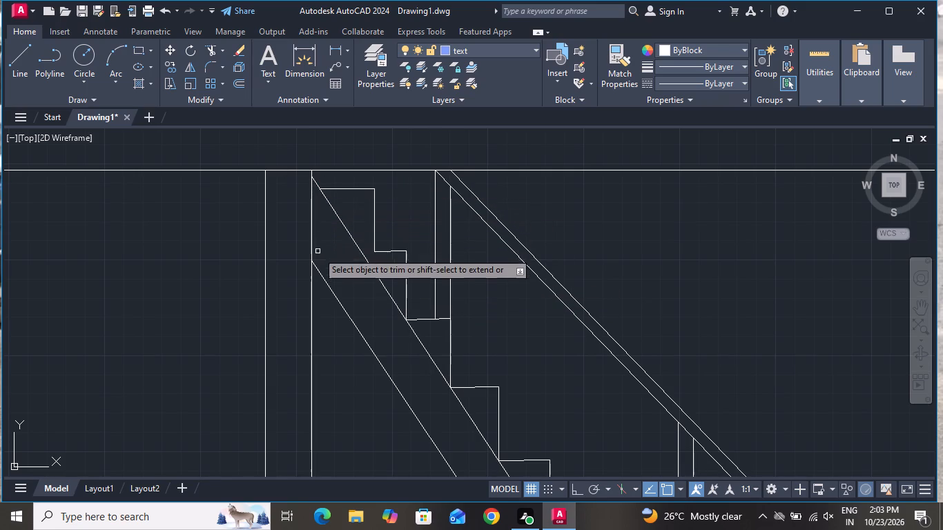
pyautogui.scroll(-3, 320, 266)
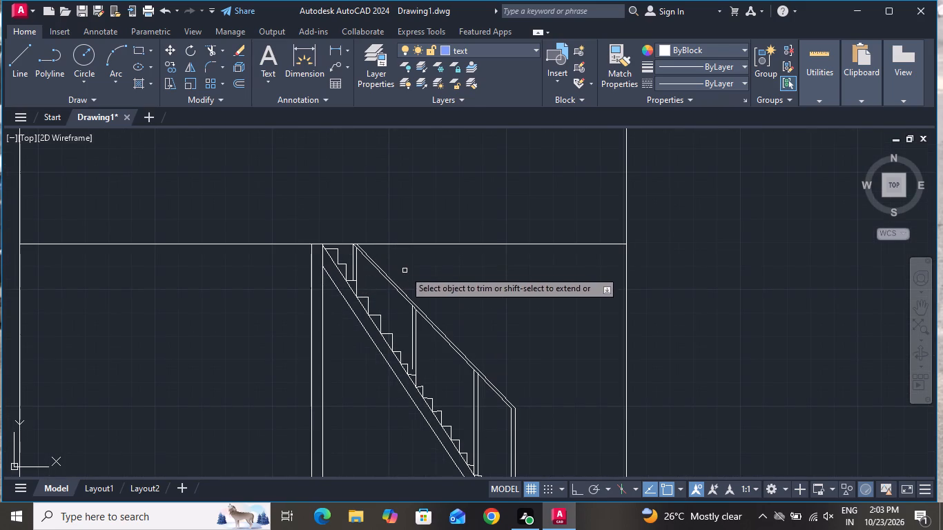
# End the Trim command and draw a horizontal line about 2" long across the lowest railing post's top, joining the handrail's two lower ends.
pyautogui.rightClick(480, 302)
pyautogui.click(507, 317)
pyautogui.scroll(-2, 494, 265)
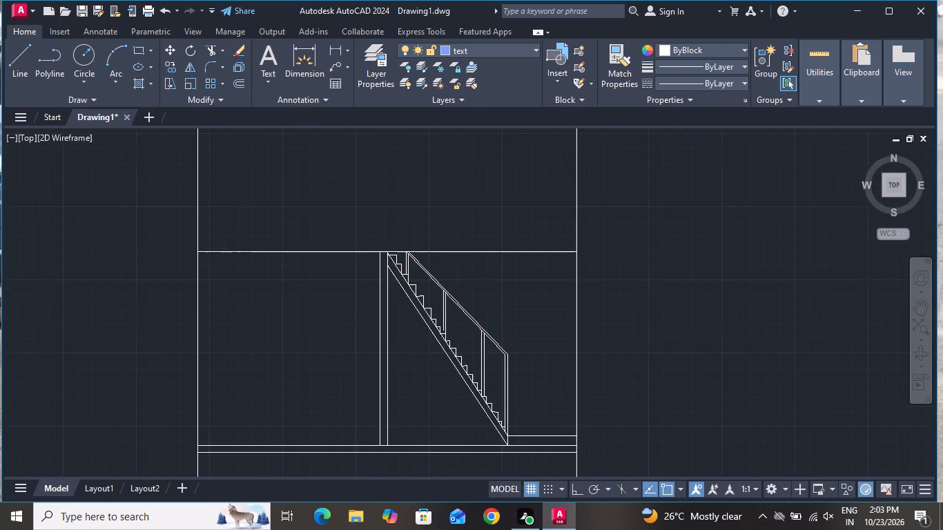
pyautogui.click(25, 48)
pyautogui.scroll(2, 521, 324)
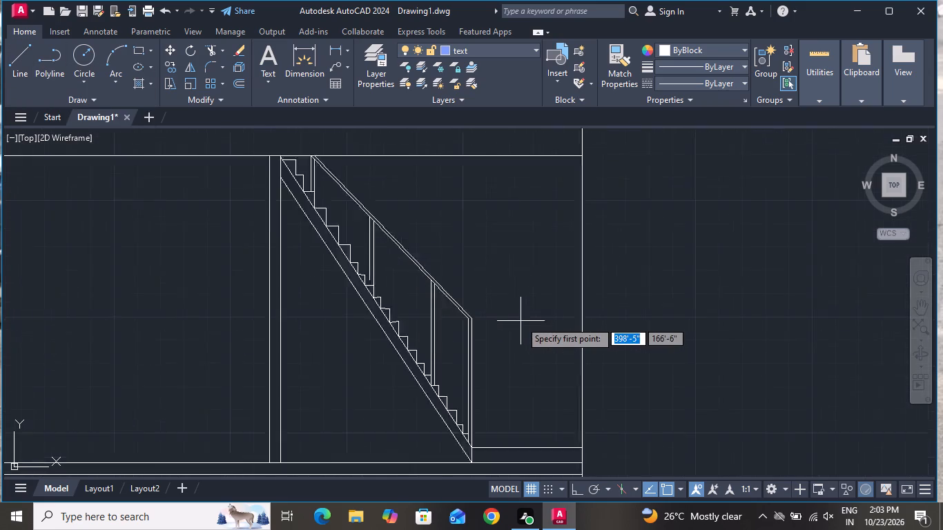
pyautogui.scroll(1, 521, 321)
pyautogui.click(432, 322)
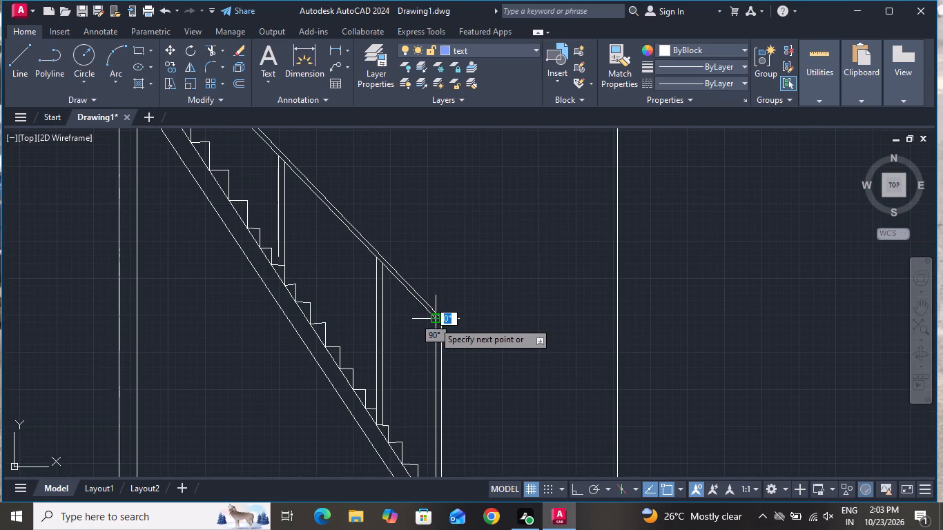
pyautogui.scroll(4, 443, 326)
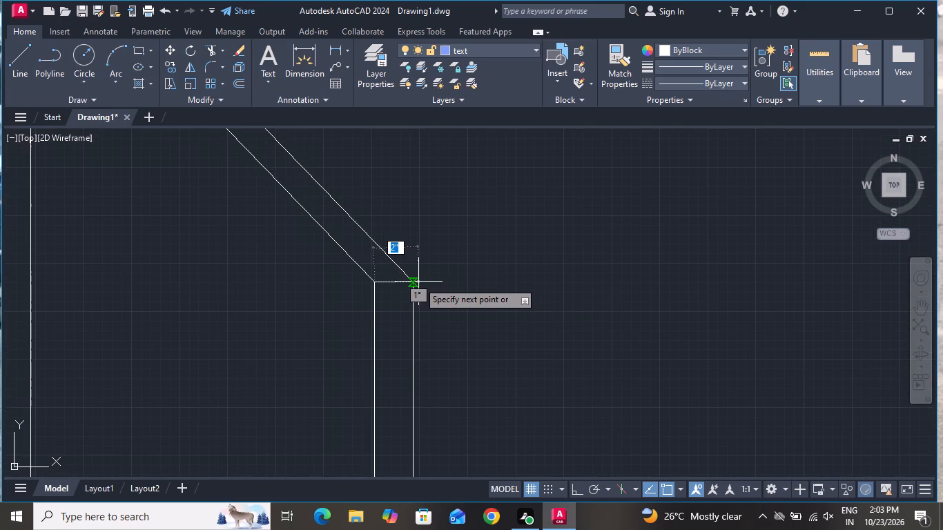
pyautogui.click(410, 282)
pyautogui.rightClick(413, 286)
pyautogui.click(436, 311)
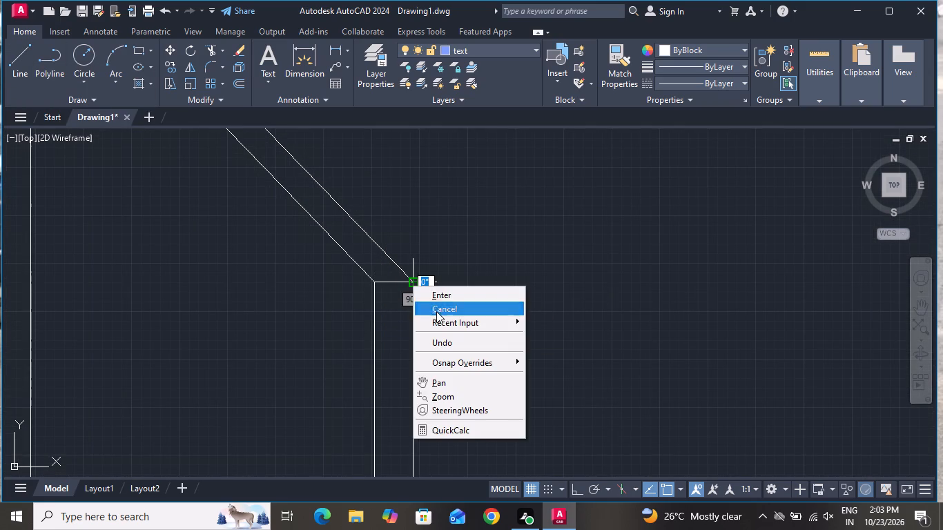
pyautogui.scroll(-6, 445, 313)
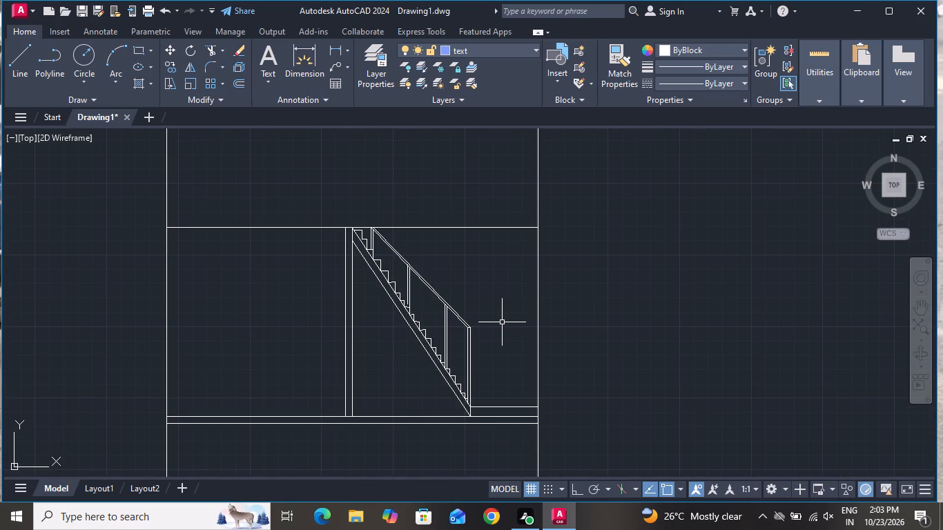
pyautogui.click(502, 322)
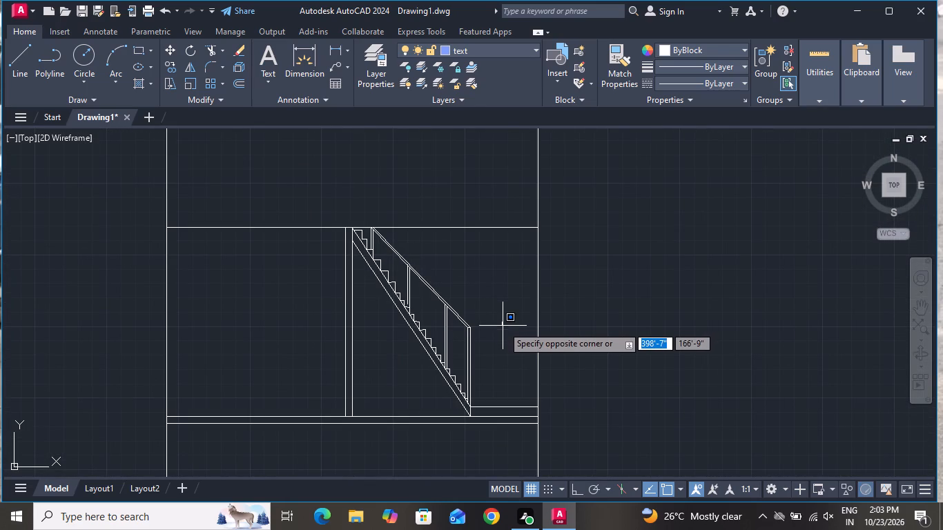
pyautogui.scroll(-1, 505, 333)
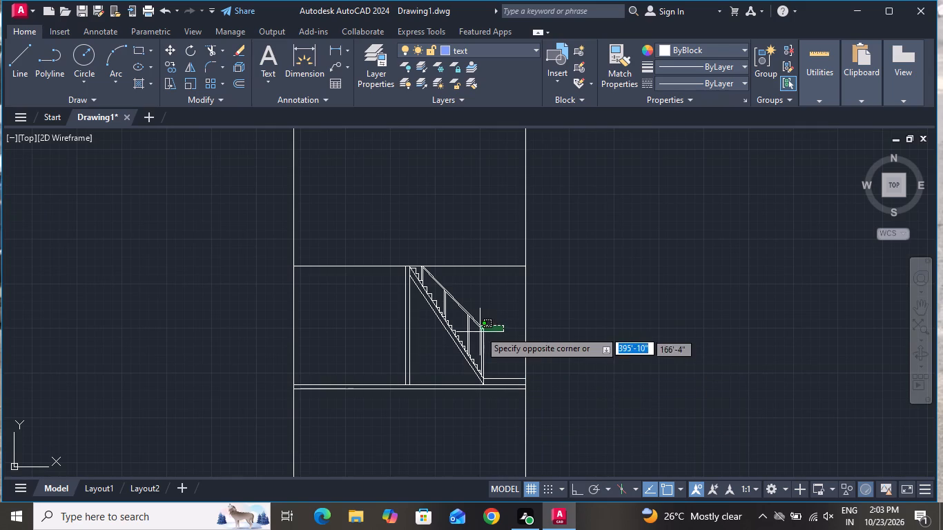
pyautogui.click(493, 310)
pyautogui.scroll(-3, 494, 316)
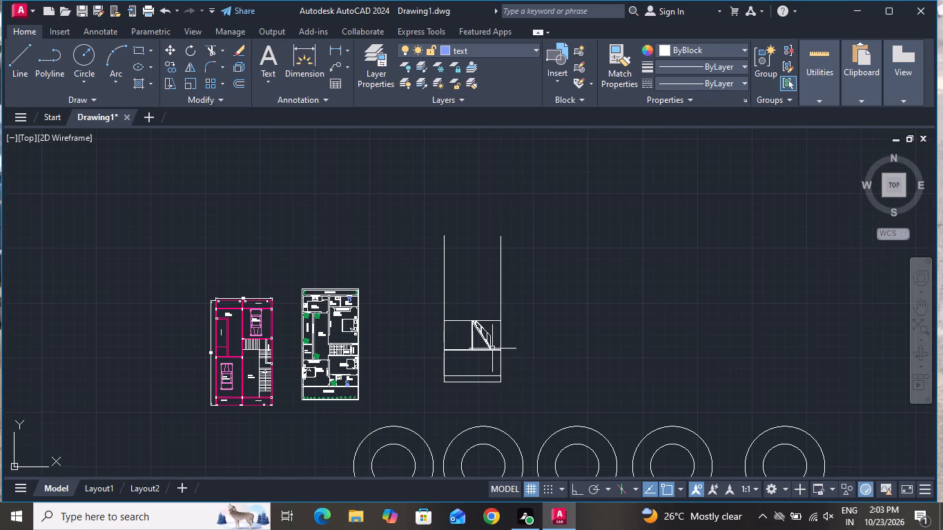
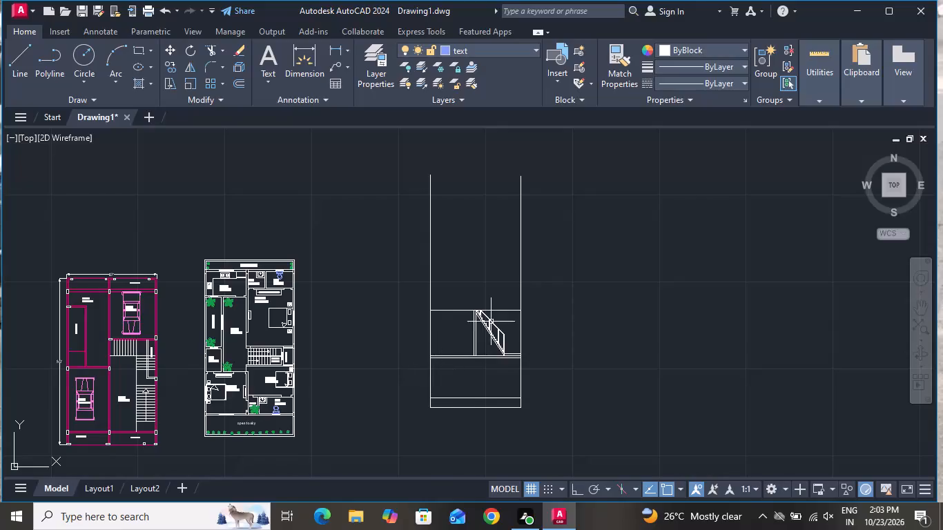
# Undo the latest stair edits, back through the tread clean-up, the double-line handrail and the upper railing posts.
pyautogui.scroll(1, 475, 337)
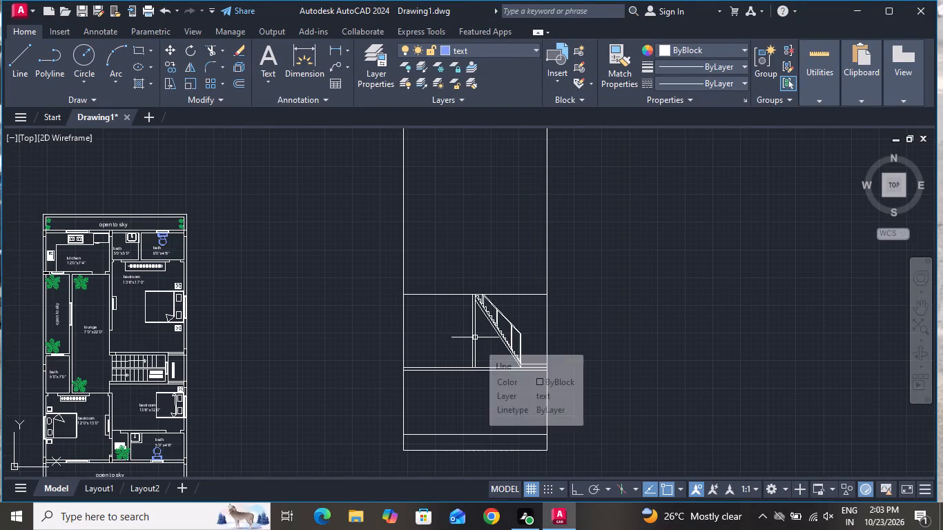
pyautogui.hotkey('ctrl', 'z')
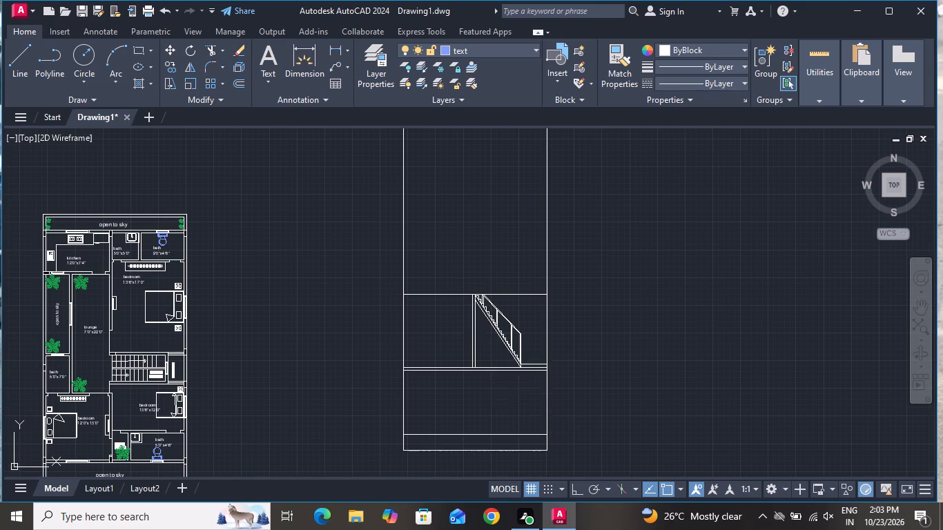
pyautogui.hotkey('ctrl', 'z')
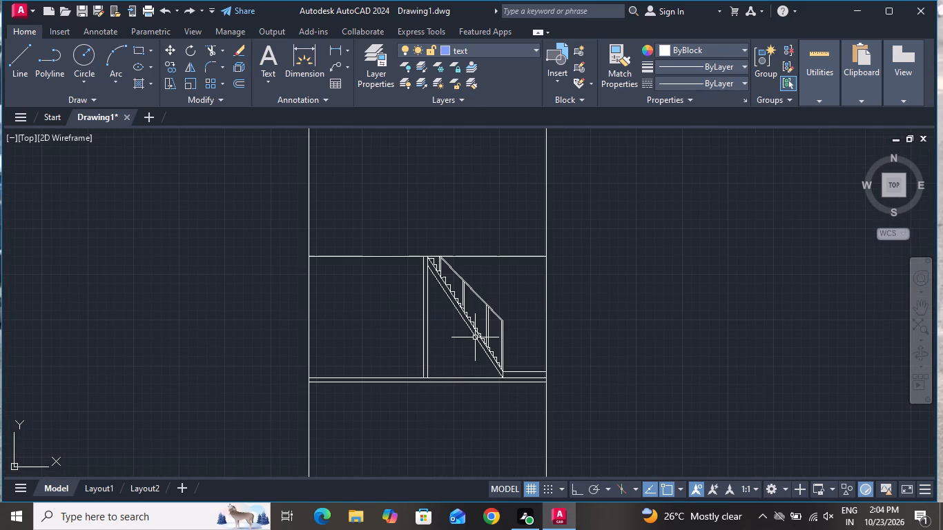
pyautogui.hotkey('ctrl', 'z')
pyautogui.hotkey('ctrl', 'z')
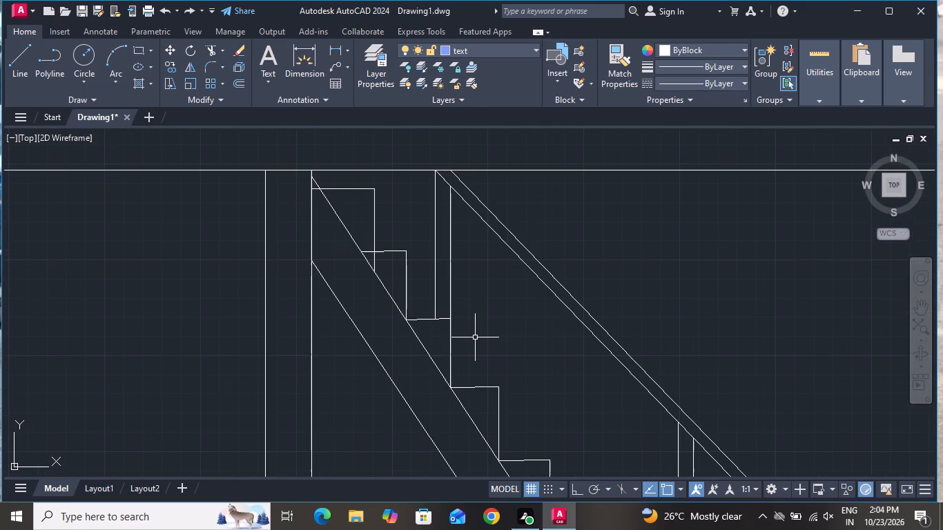
pyautogui.hotkey('ctrl', 'z')
pyautogui.hotkey('ctrl', 'z')
pyautogui.hotkey('ctrl', 'z')
pyautogui.hotkey('ctrl', 'z')
pyautogui.hotkey('ctrl', 'z')
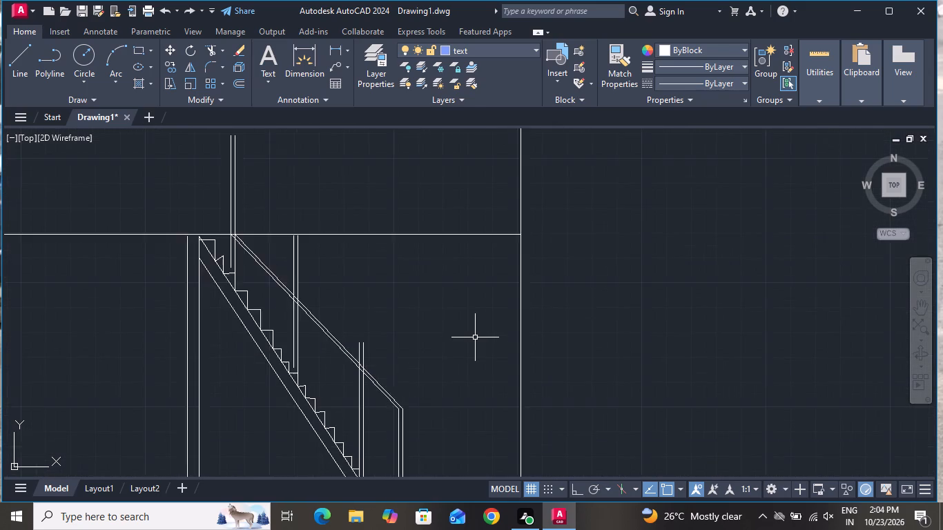
pyautogui.hotkey('ctrl', 'z')
pyautogui.hotkey('ctrl', 'z')
pyautogui.hotkey('ctrl', 'z')
pyautogui.hotkey('ctrl', 'z')
pyautogui.hotkey('ctrl', 'z')
pyautogui.hotkey('ctrl', 'z')
pyautogui.hotkey('ctrl', 'z')
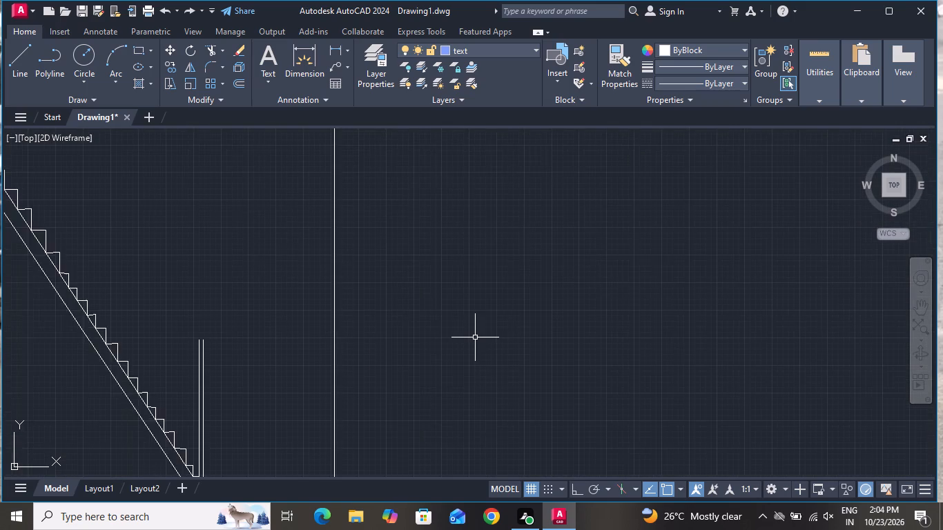
# Undo the remaining railing post, stepped treads and sloping stringer lines, back to the single vertical line above the double floor line.
pyautogui.hotkey('ctrl', 'z')
pyautogui.hotkey('ctrl', 'z')
pyautogui.hotkey('ctrl', 'z')
pyautogui.hotkey('ctrl', 'z')
pyautogui.hotkey('ctrl', 'z')
pyautogui.hotkey('ctrl', 'z')
pyautogui.hotkey('ctrl', 'z')
pyautogui.hotkey('ctrl', 'z')
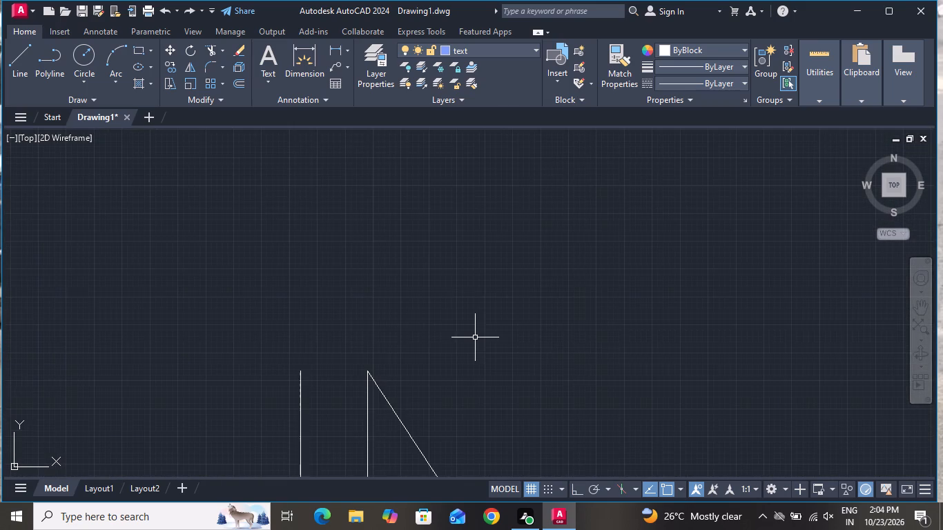
pyautogui.hotkey('ctrl', 'z')
pyautogui.hotkey('ctrl', 'z')
pyautogui.hotkey('ctrl', 'z')
pyautogui.hotkey('ctrl', 'z')
pyautogui.hotkey('ctrl', 'z')
pyautogui.hotkey('ctrl', 'z')
pyautogui.hotkey('ctrl', 'z')
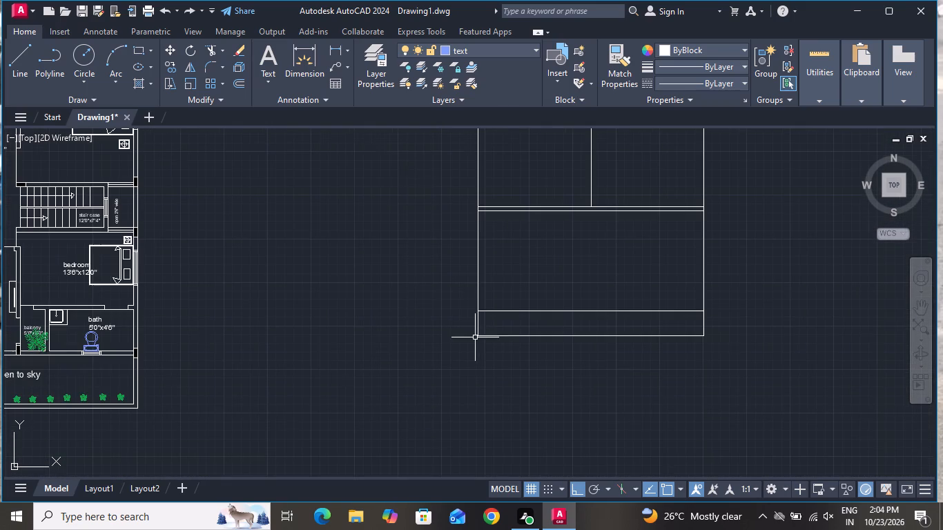
# Undo further back past the loose circles and rounded rectangle, keeping the two plans and the open outline with its vertical line.
pyautogui.hotkey('ctrl', 'z')
pyautogui.hotkey('ctrl', 'z')
pyautogui.hotkey('ctrl', 'z')
pyautogui.hotkey('ctrl', 'z')
pyautogui.hotkey('ctrl', 'z')
pyautogui.hotkey('ctrl', 'z')
pyautogui.hotkey('ctrl', 'z')
pyautogui.hotkey('ctrl', 'z')
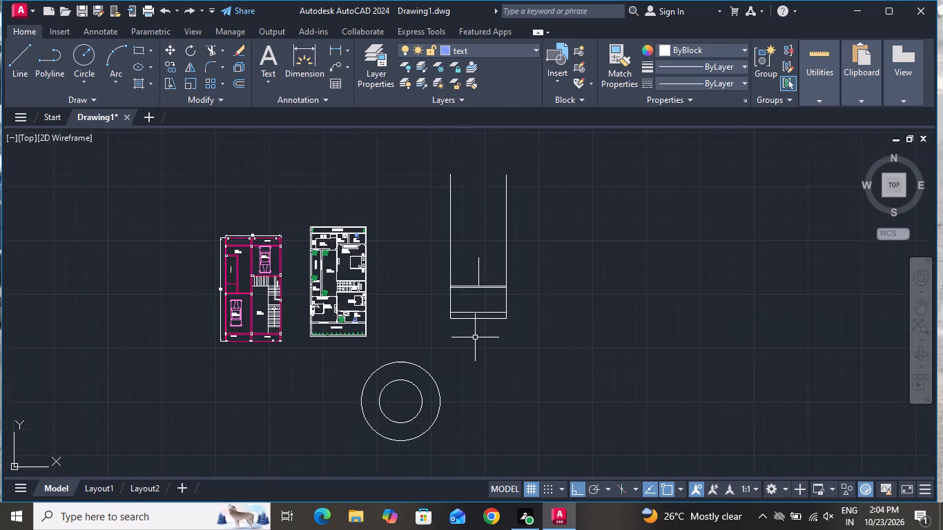
pyautogui.hotkey('ctrl', 'z')
pyautogui.hotkey('ctrl', 'z')
pyautogui.hotkey('ctrl', 'z')
pyautogui.hotkey('ctrl', 'z')
pyautogui.hotkey('ctrl', 'z')
pyautogui.hotkey('ctrl', 'z')
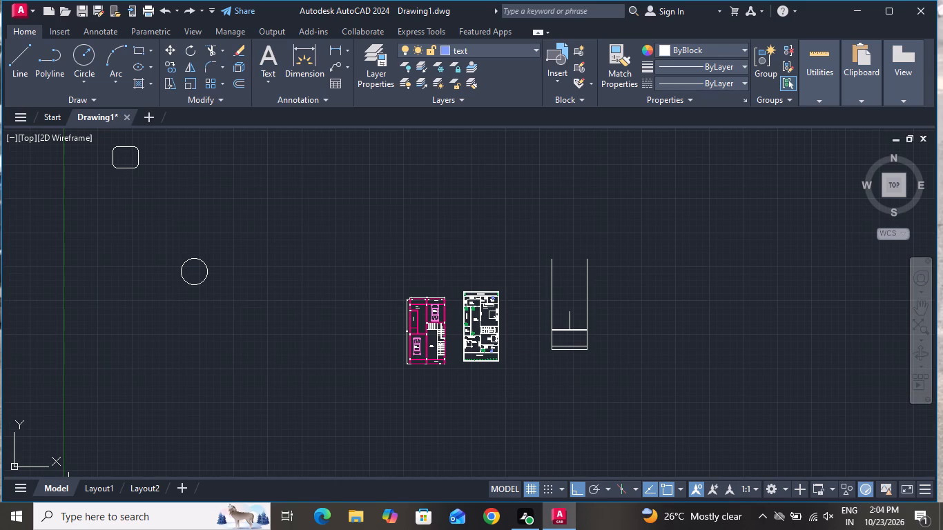
pyautogui.hotkey('ctrl', 'z')
pyautogui.hotkey('ctrl', 'z')
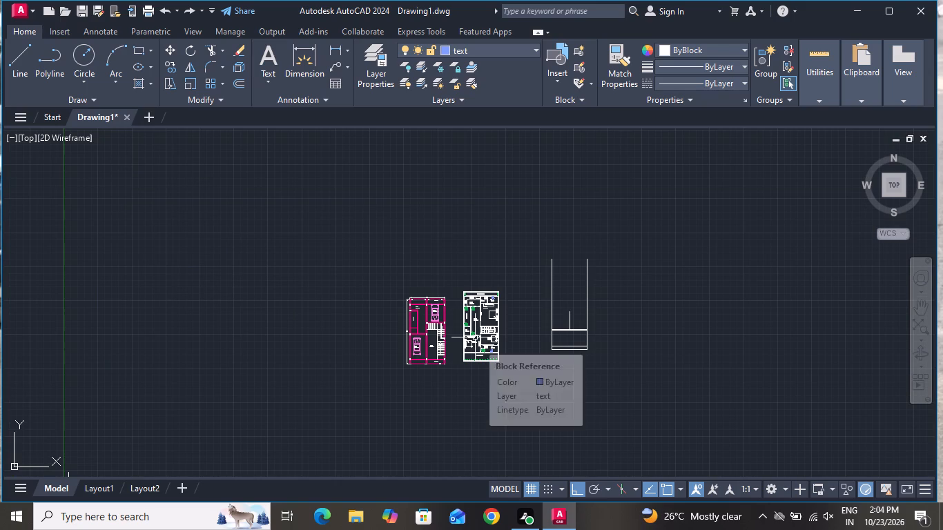
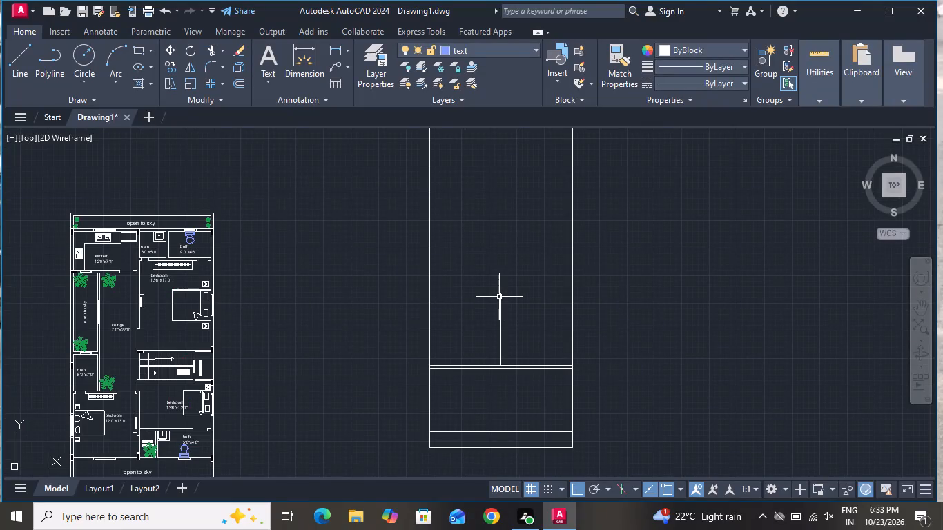
# Delete the single vertical line standing above the double floor line in the open outline.
pyautogui.click(499, 308)
pyautogui.press('Delete')
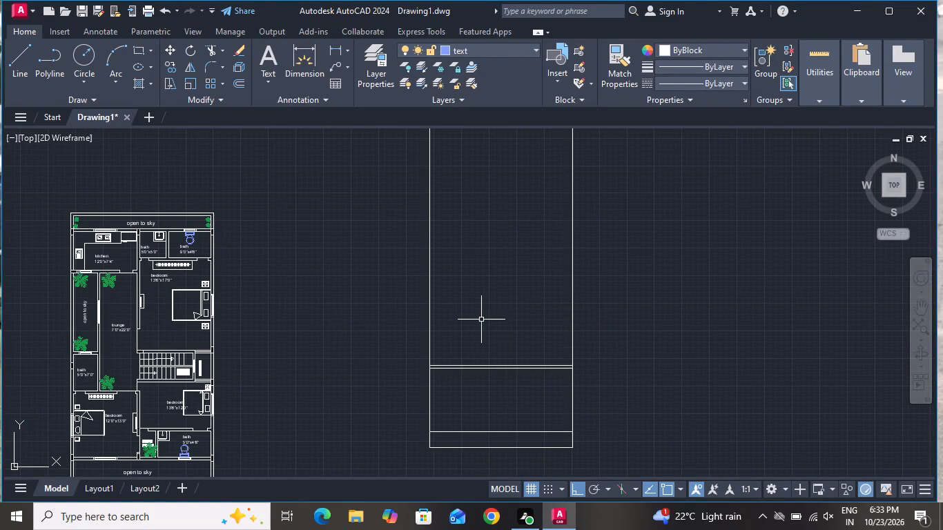
# Draw a horizontal line across the outline's full width, between the double floor line and the lower horizontal line.
pyautogui.scroll(2, 489, 395)
pyautogui.scroll(-2, 489, 395)
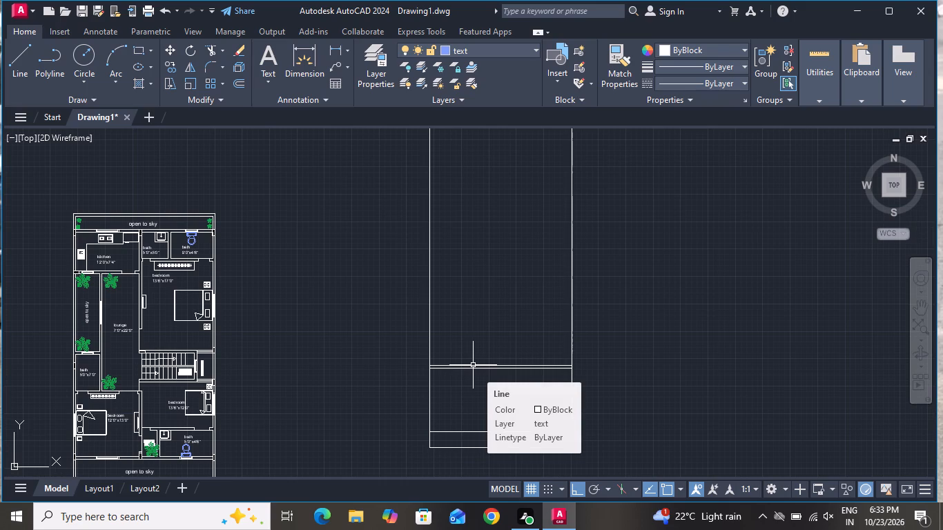
pyautogui.click(30, 66)
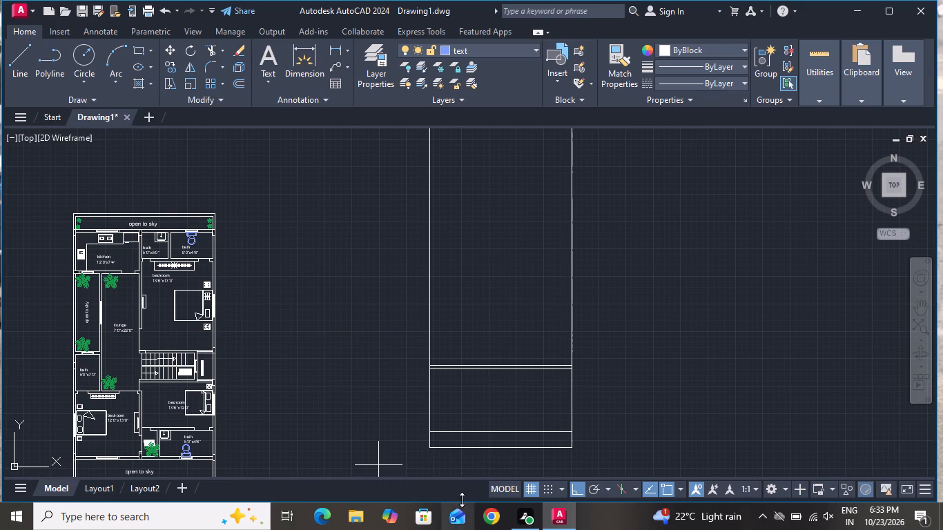
pyautogui.scroll(2, 438, 377)
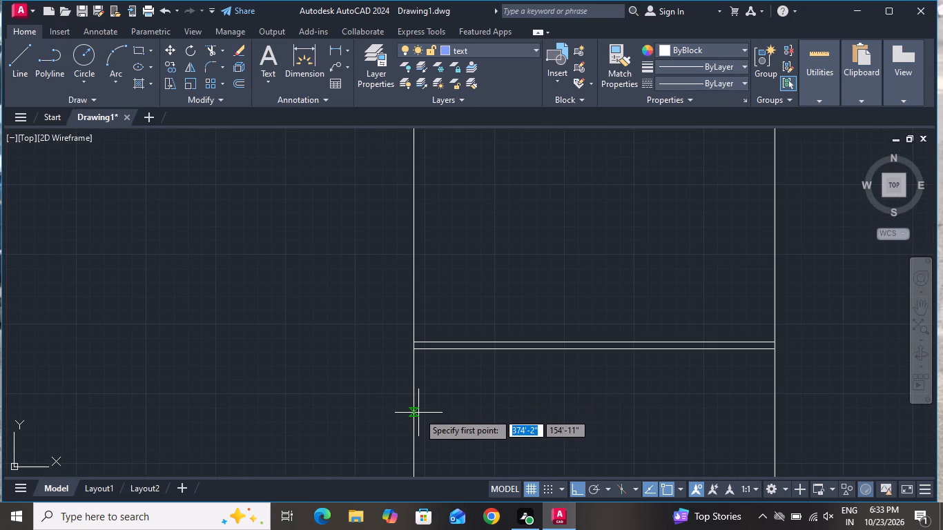
pyautogui.scroll(-2, 423, 397)
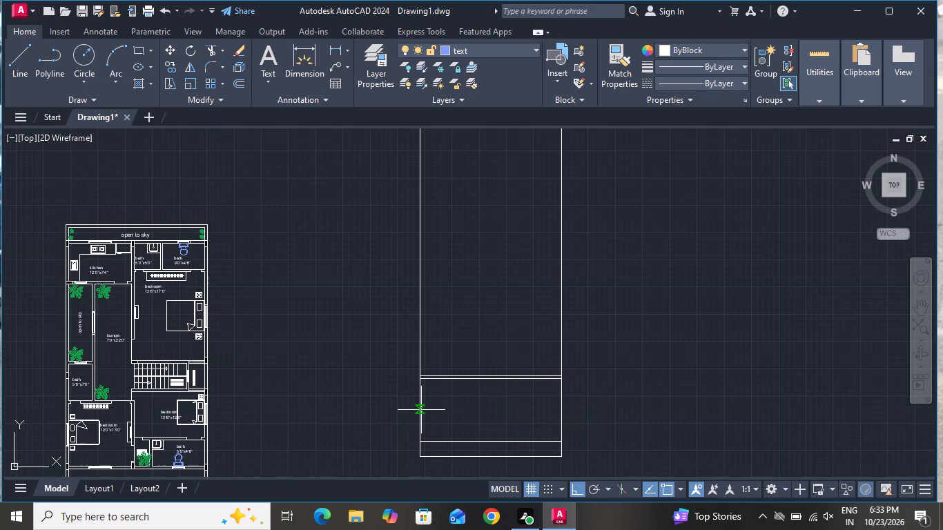
pyautogui.scroll(1, 421, 410)
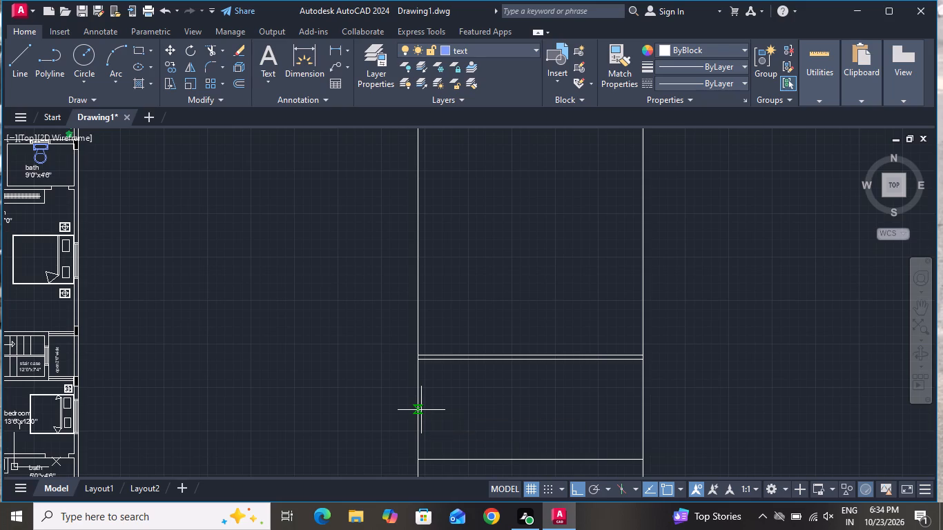
pyautogui.scroll(-1, 421, 410)
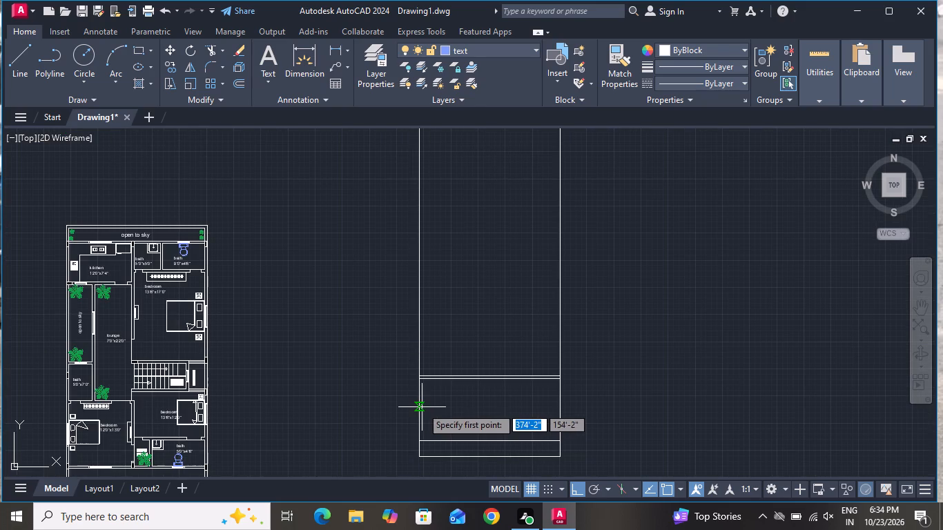
pyautogui.click(421, 408)
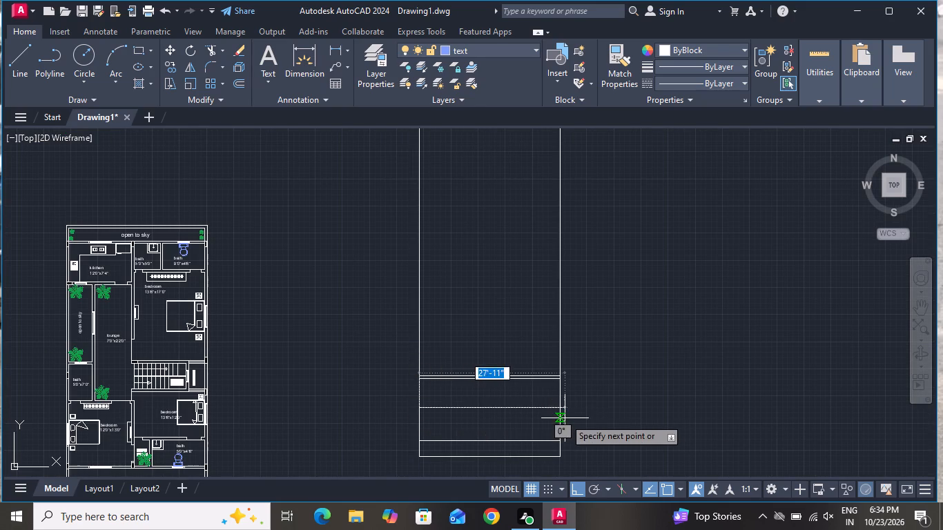
pyautogui.click(558, 407)
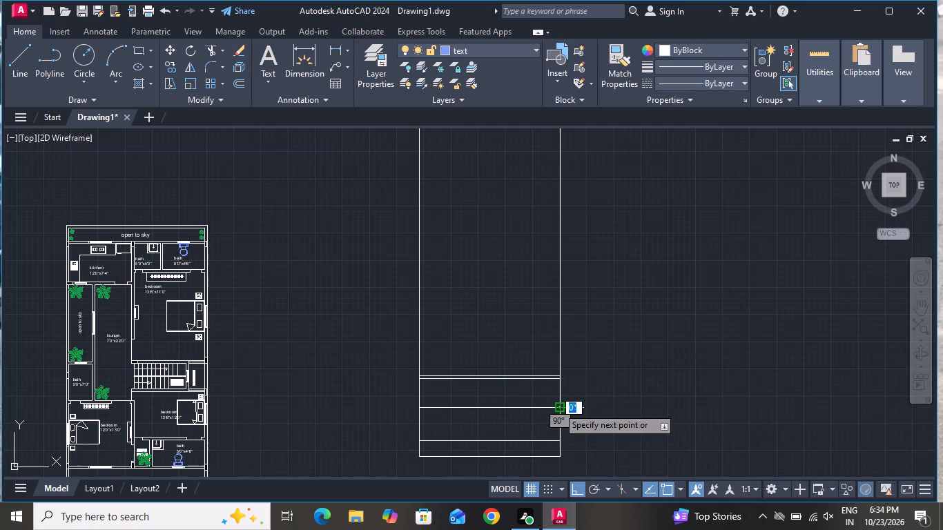
pyautogui.rightClick(558, 407)
pyautogui.click(594, 282)
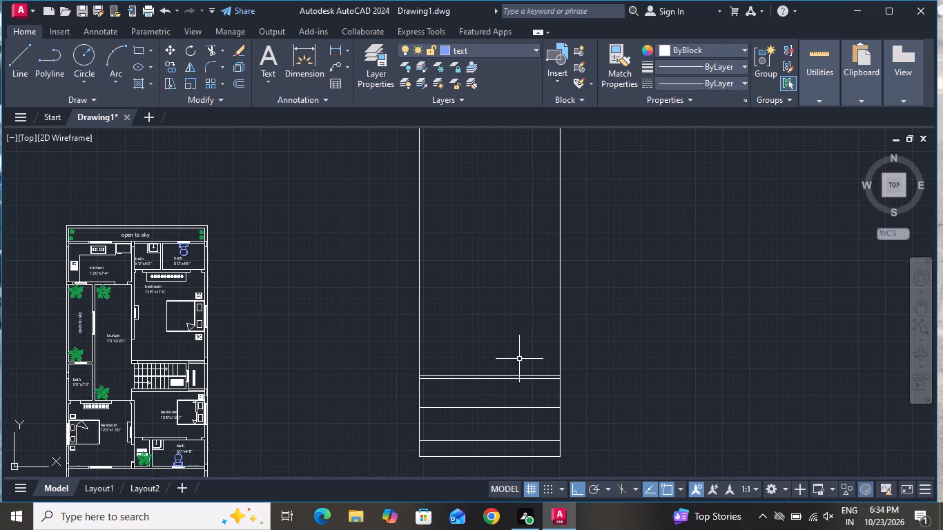
# Delete both lines of the old double floor line above the new horizontal line.
pyautogui.click(522, 349)
pyautogui.click(503, 382)
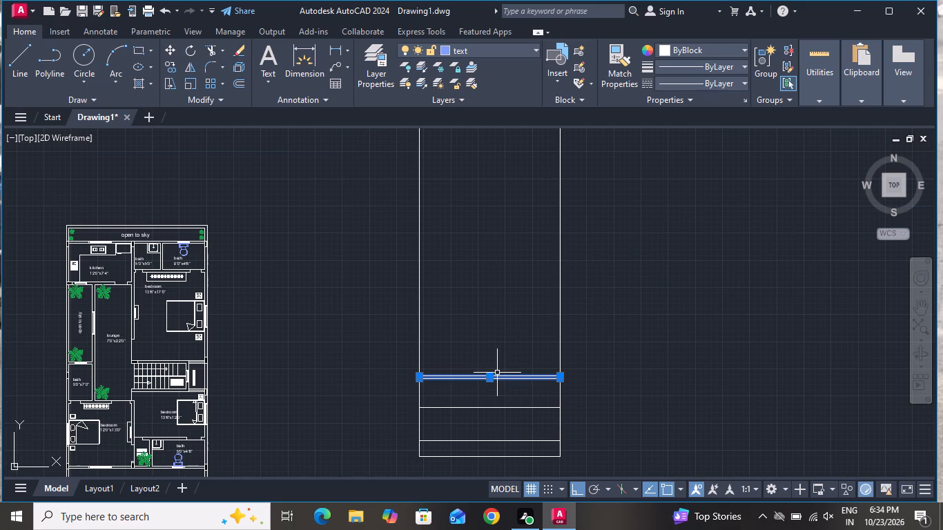
pyautogui.press('Delete')
# Offset the new horizontal line 6" upward to form a double floor line.
pyautogui.write('o 6')
pyautogui.hotkey('shift', '"')
pyautogui.press('Return')
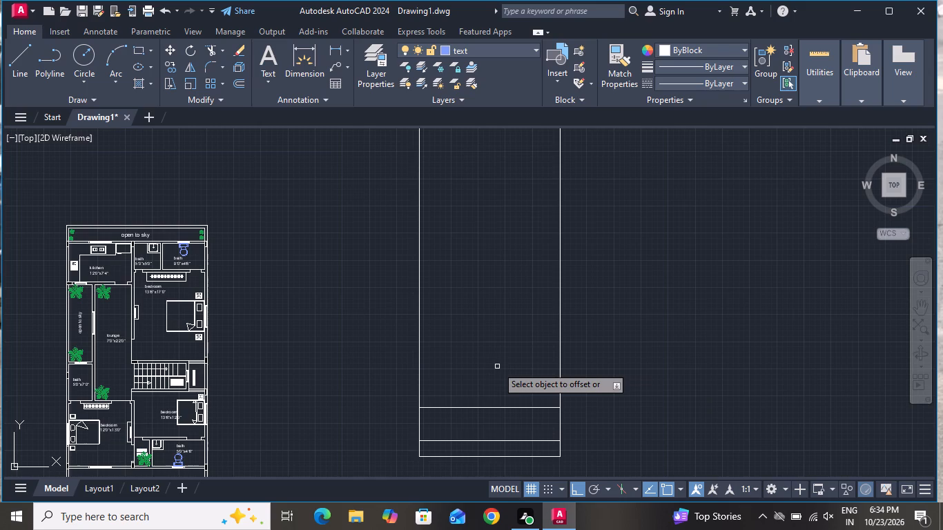
pyautogui.click(497, 406)
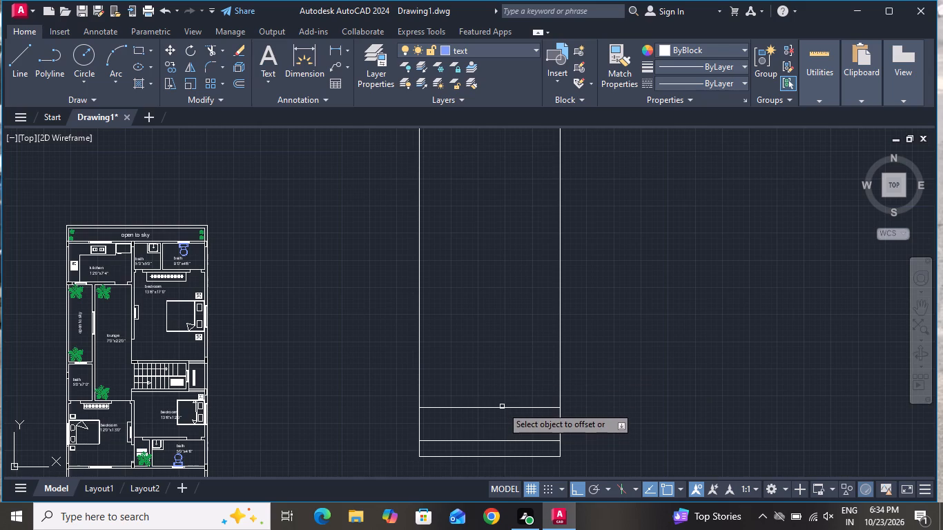
pyautogui.click(502, 406)
pyautogui.click(502, 361)
pyautogui.rightClick(502, 361)
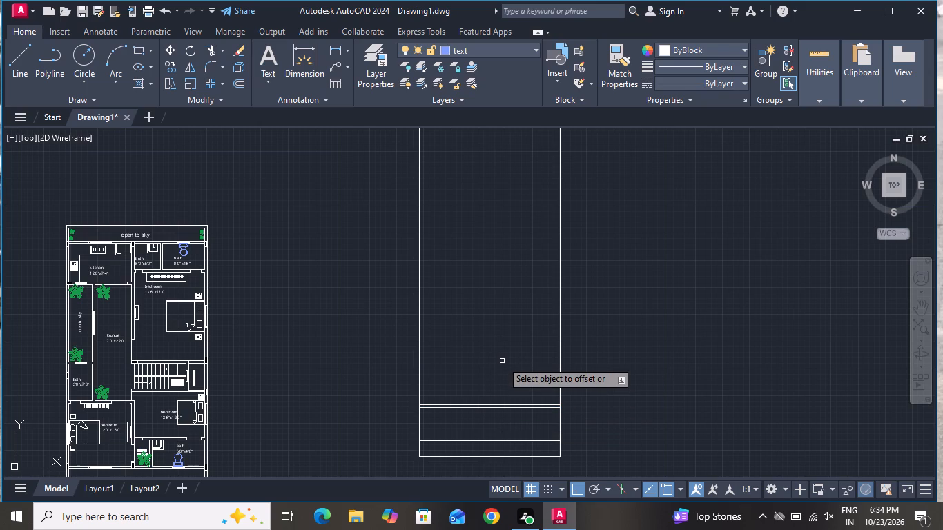
pyautogui.click(551, 235)
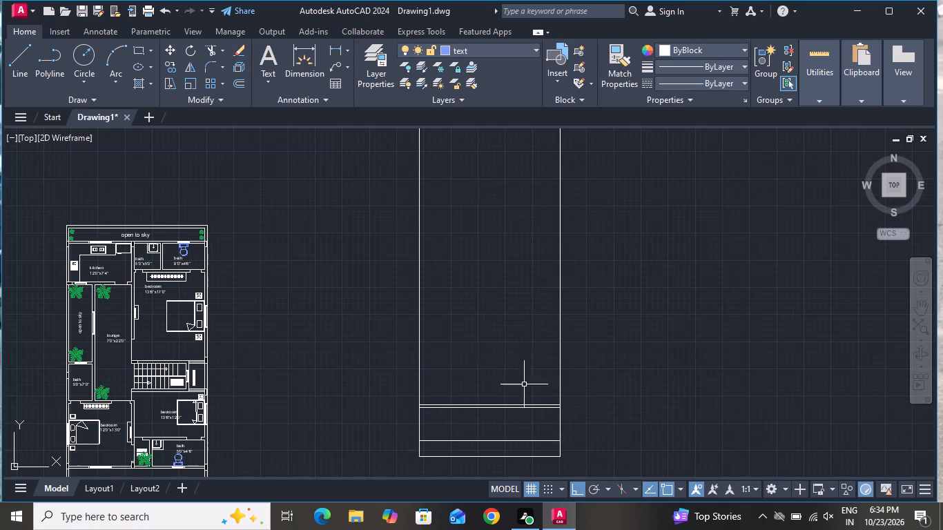
# Delete the single horizontal line between the double floor line and the outline's base.
pyautogui.scroll(2, 483, 453)
pyautogui.click(485, 425)
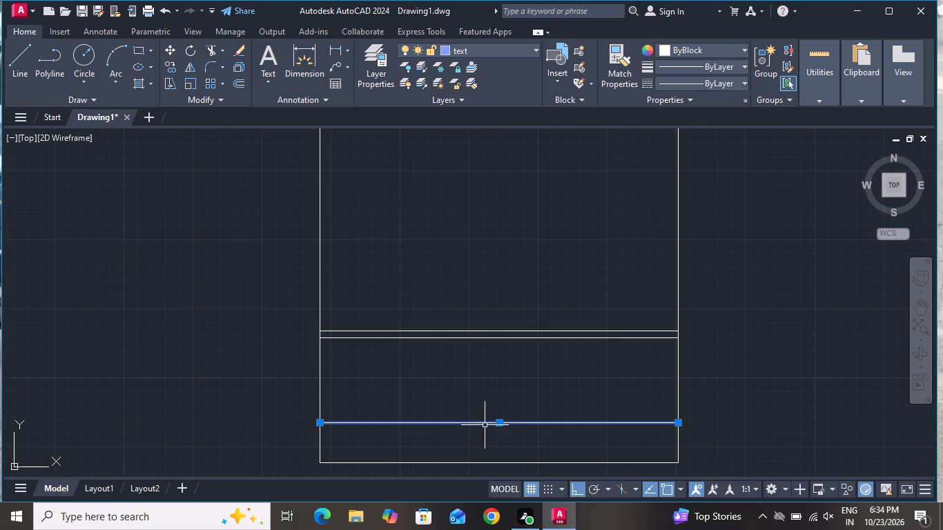
pyautogui.press('Delete')
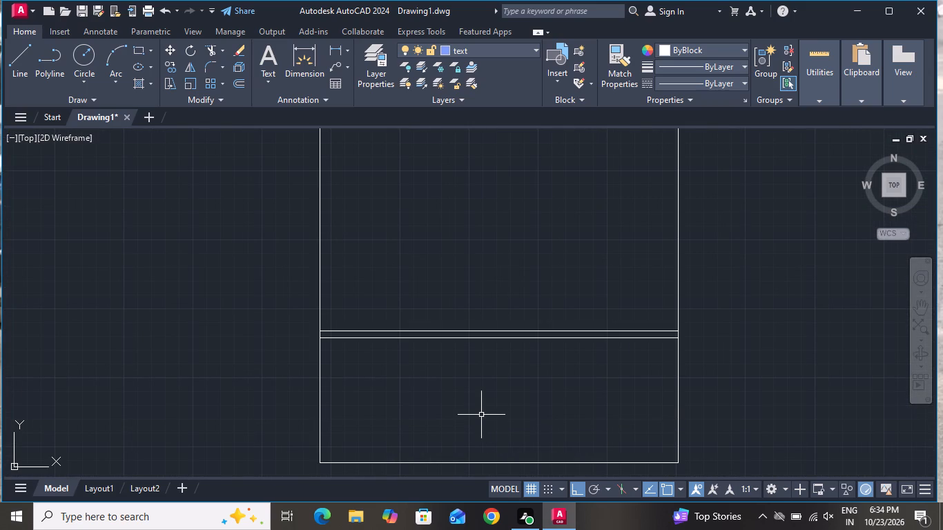
# Draw a horizontal line across the outline's full width, just above its base line.
pyautogui.click(22, 70)
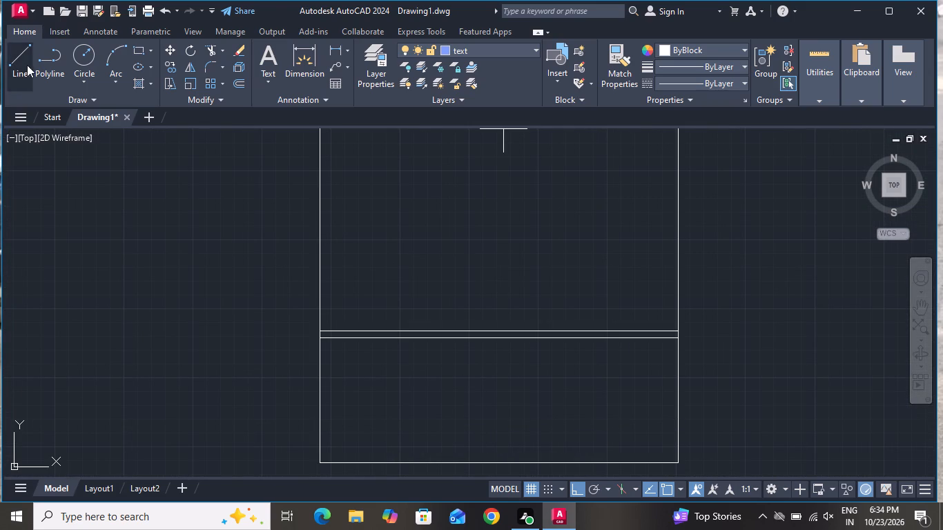
pyautogui.scroll(-1, 211, 193)
pyautogui.scroll(2, 276, 411)
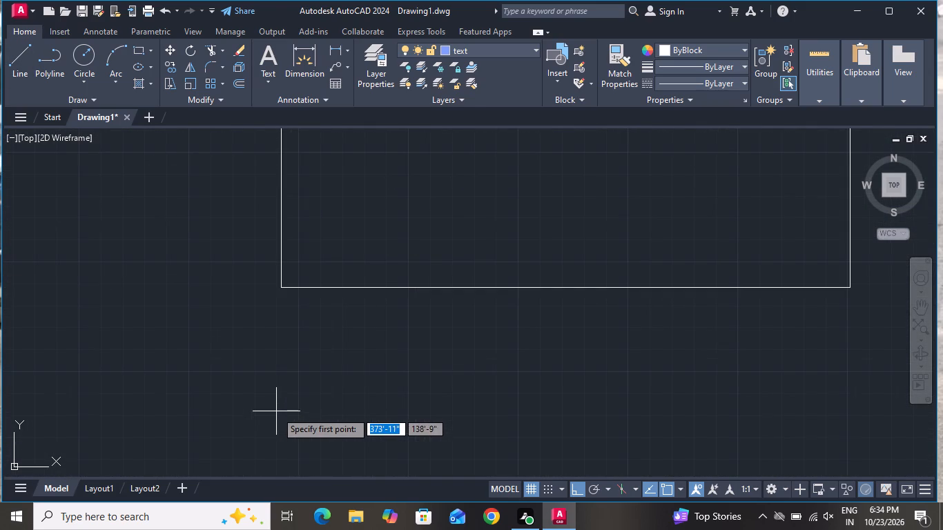
pyautogui.scroll(1, 297, 250)
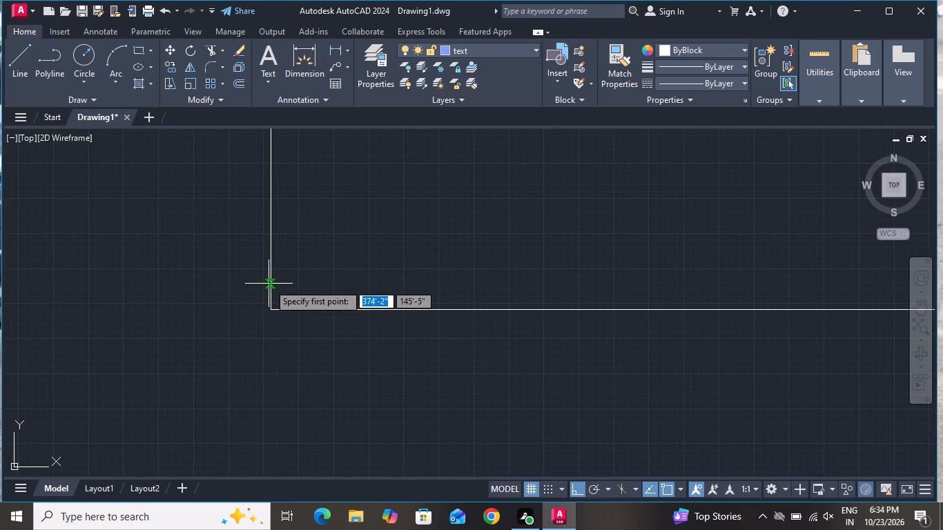
pyautogui.click(269, 284)
pyautogui.scroll(-3, 499, 281)
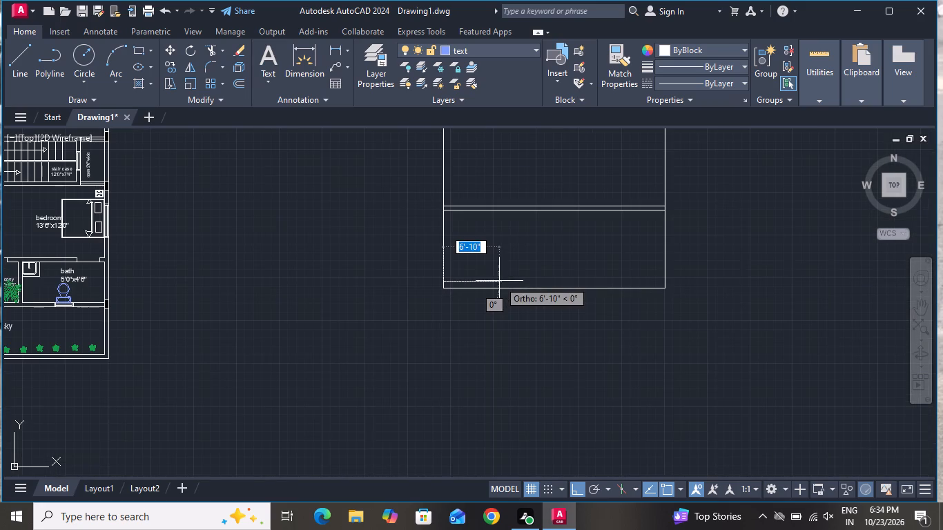
pyautogui.scroll(3, 668, 270)
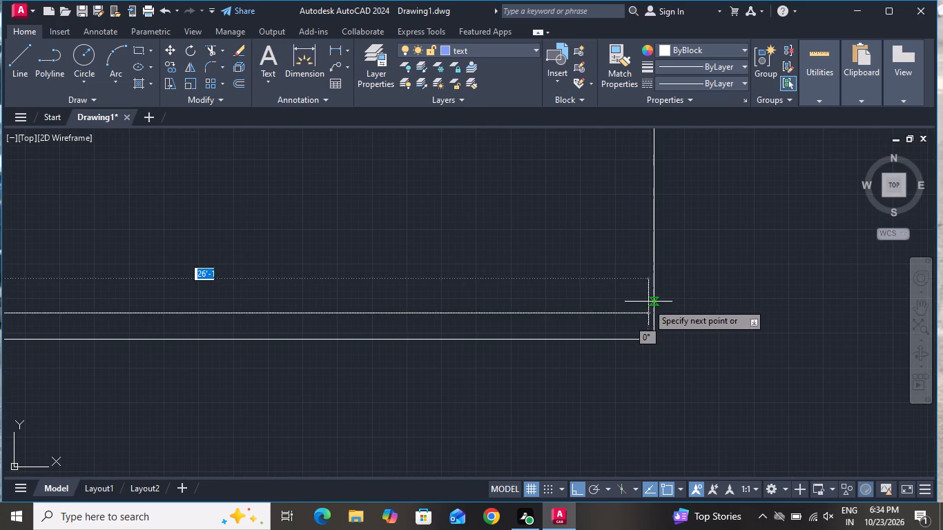
pyautogui.click(654, 314)
pyautogui.rightClick(654, 315)
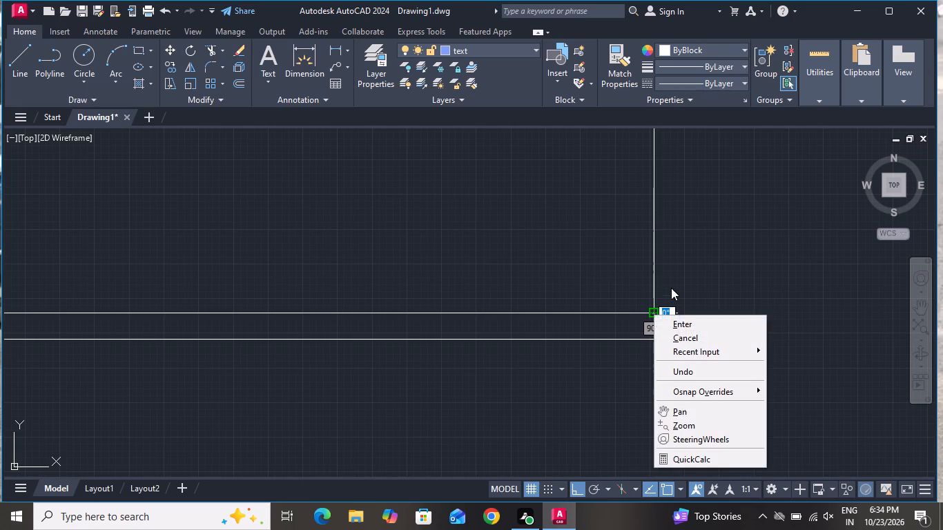
pyautogui.click(676, 333)
pyautogui.scroll(-2, 663, 360)
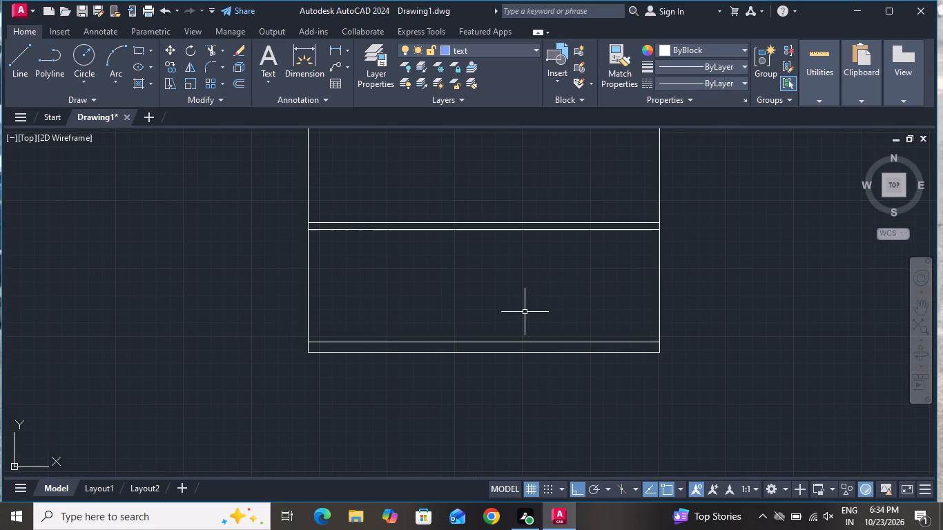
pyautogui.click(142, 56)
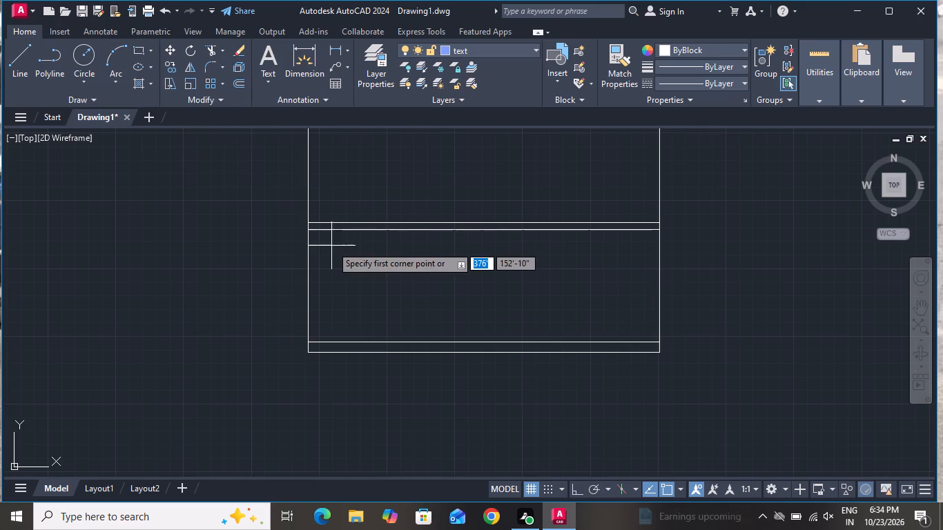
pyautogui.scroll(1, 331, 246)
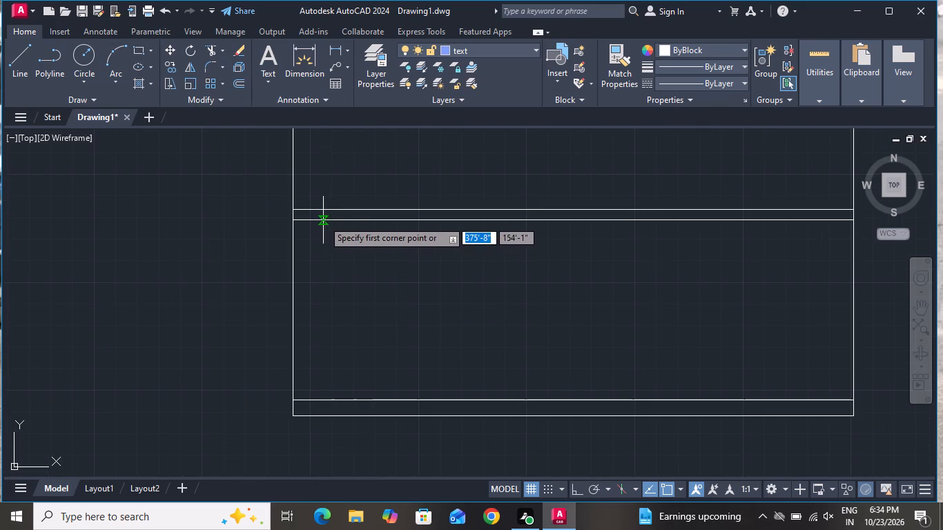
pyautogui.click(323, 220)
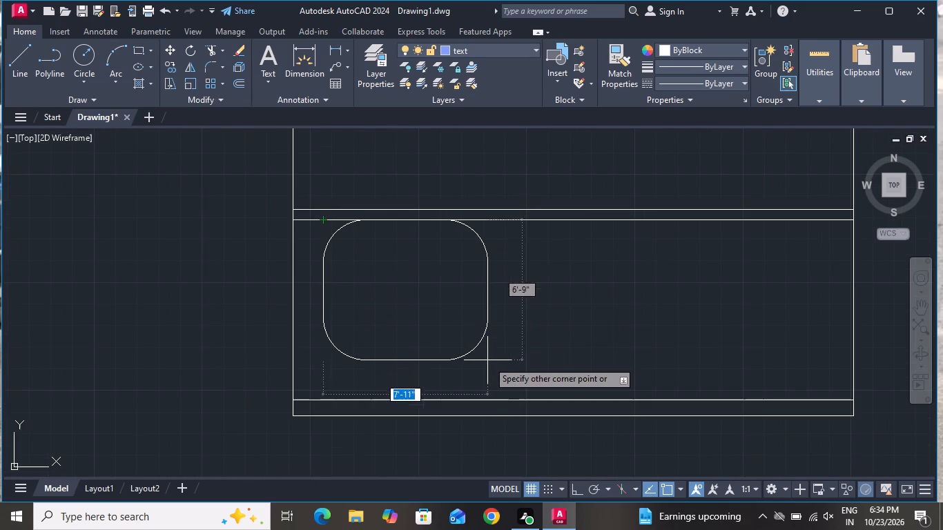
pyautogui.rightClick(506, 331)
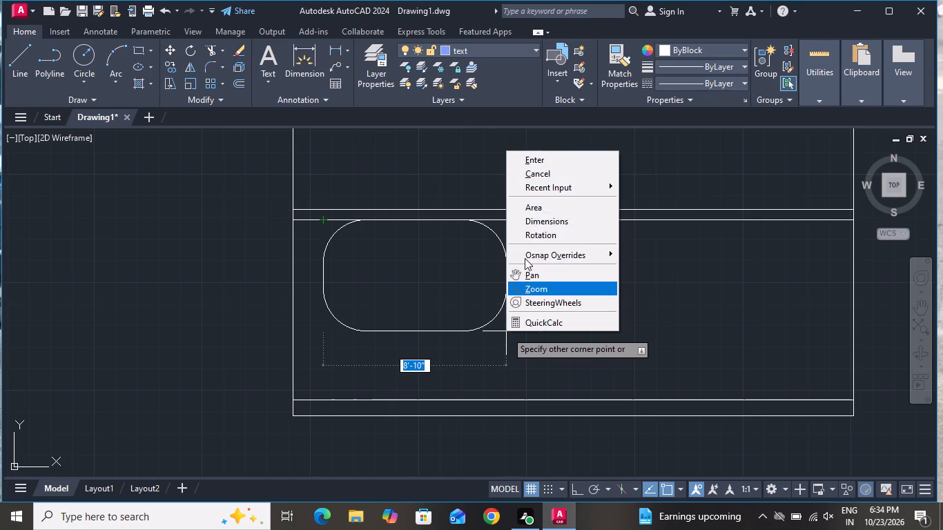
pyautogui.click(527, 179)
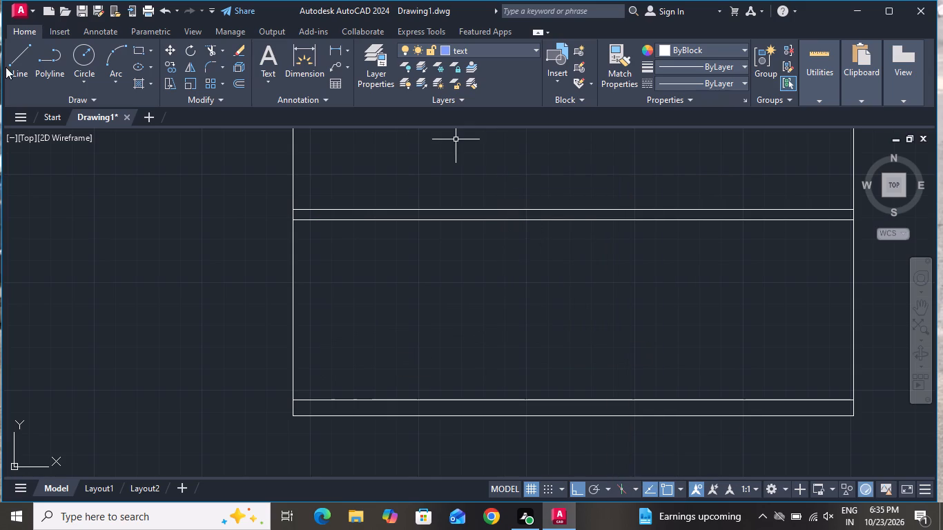
# Draw a closed rectangle about 8'-9" wide and 7'-4" high with lines, hanging from the double floor line's lower line near the outline's left side.
pyautogui.click(14, 63)
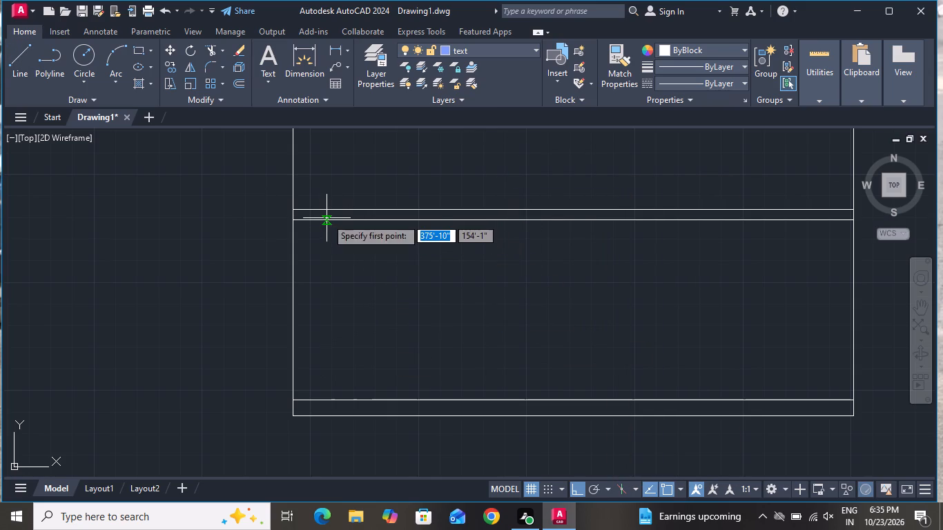
pyautogui.click(327, 217)
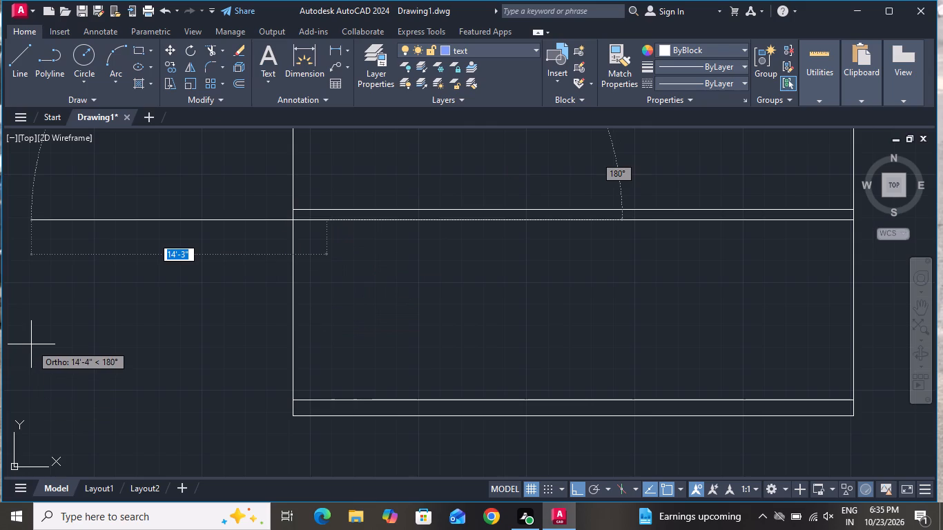
pyautogui.click(311, 372)
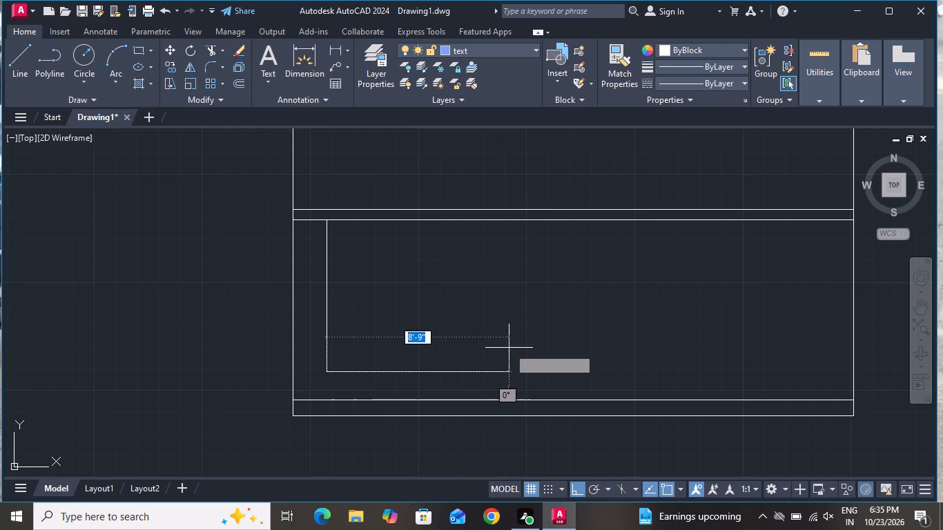
pyautogui.click(509, 348)
pyautogui.click(505, 222)
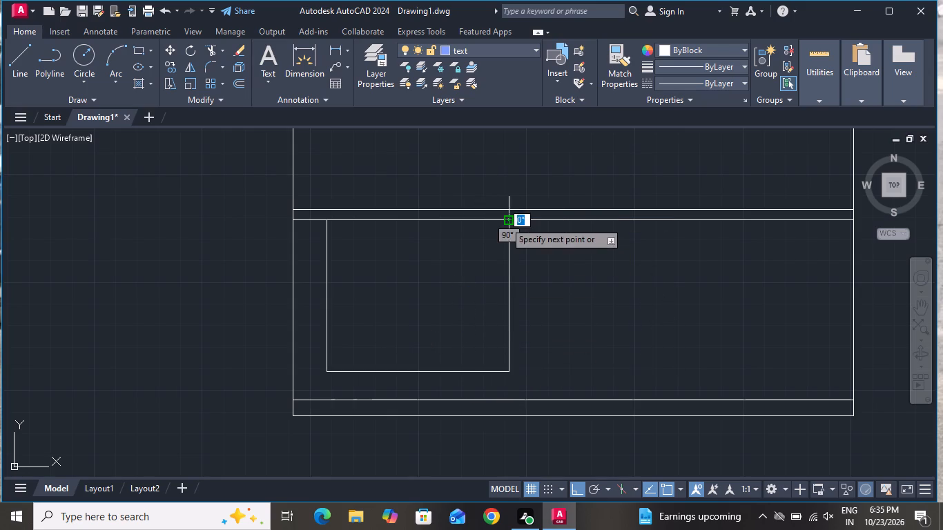
pyautogui.click(324, 222)
pyautogui.rightClick(324, 222)
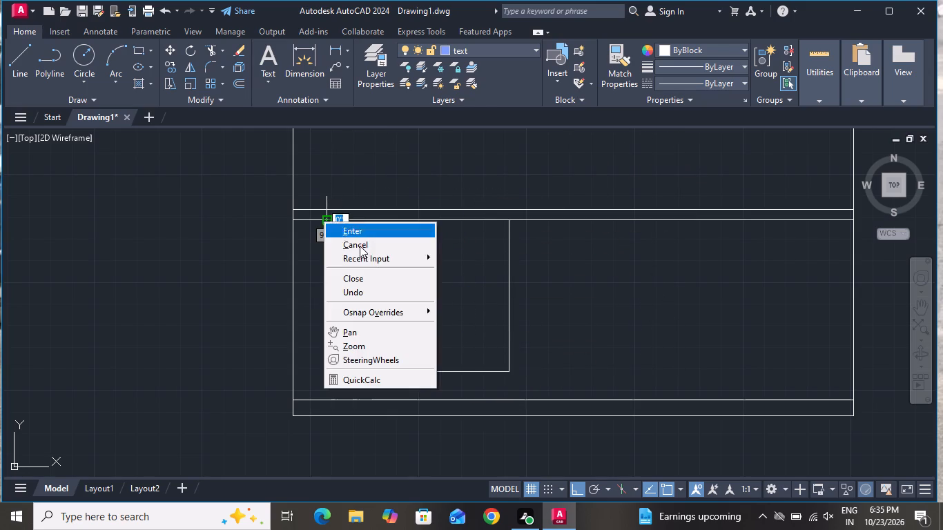
pyautogui.click(372, 247)
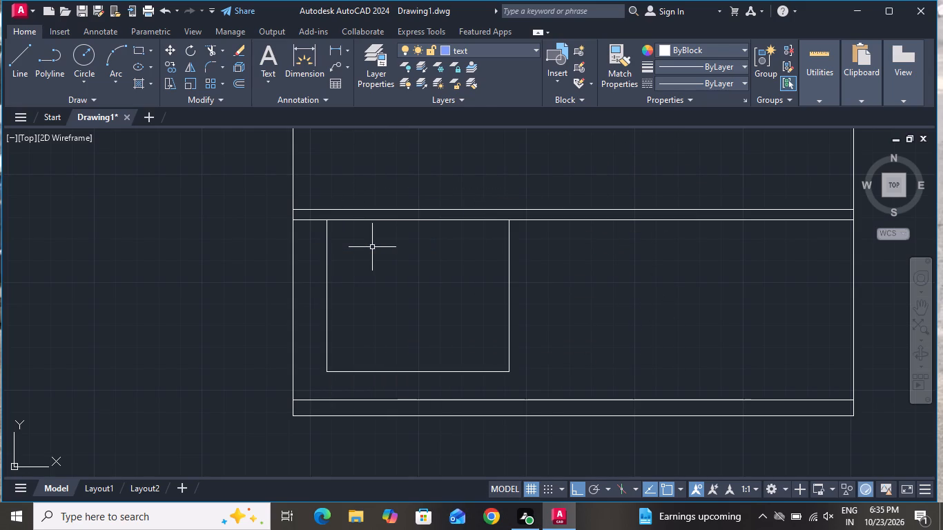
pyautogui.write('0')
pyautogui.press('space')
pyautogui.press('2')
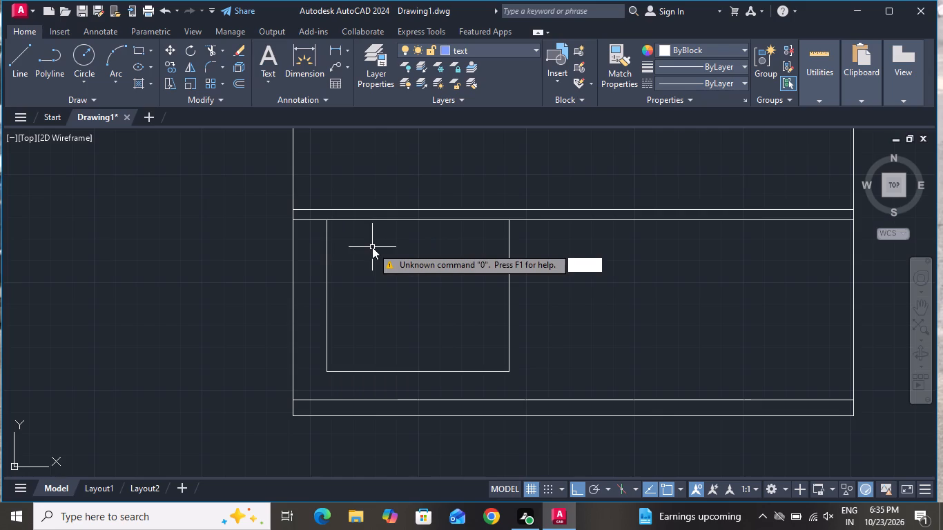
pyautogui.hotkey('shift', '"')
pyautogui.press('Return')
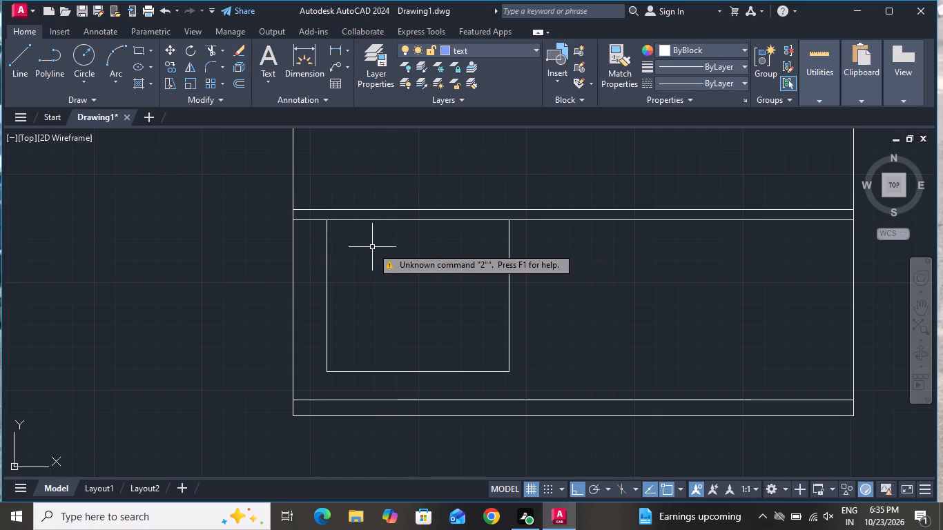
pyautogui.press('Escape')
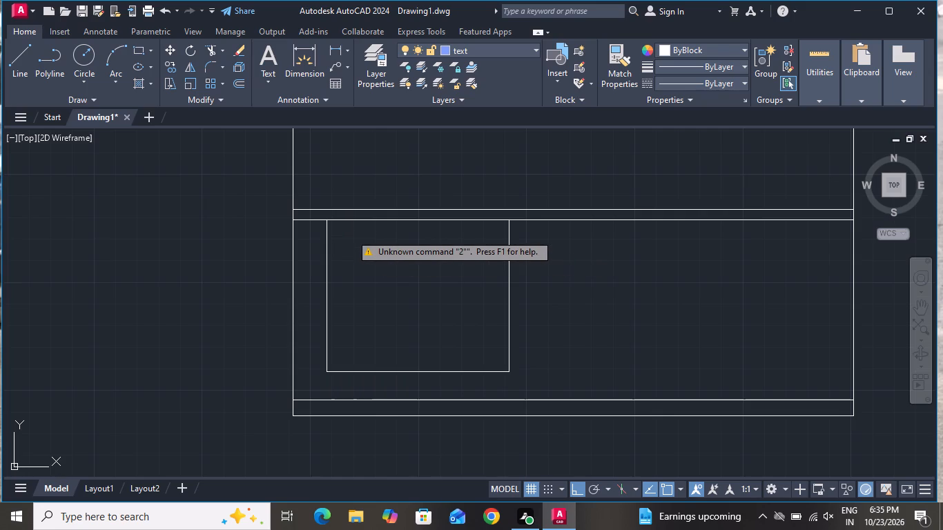
# Offset all four sides of the new rectangle 2" inward to form its inner frame.
pyautogui.write('o')
pyautogui.press('space')
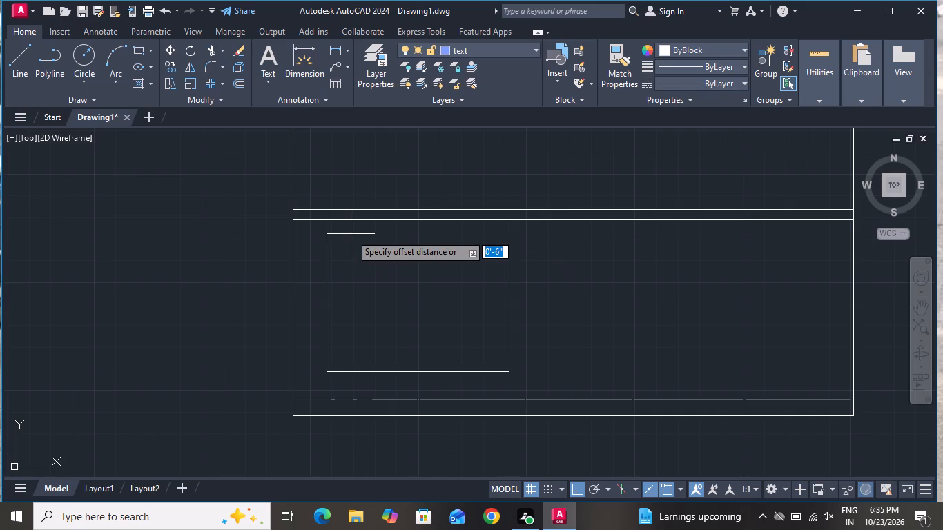
pyautogui.press('2')
pyautogui.hotkey('shift', '"')
pyautogui.press('Return')
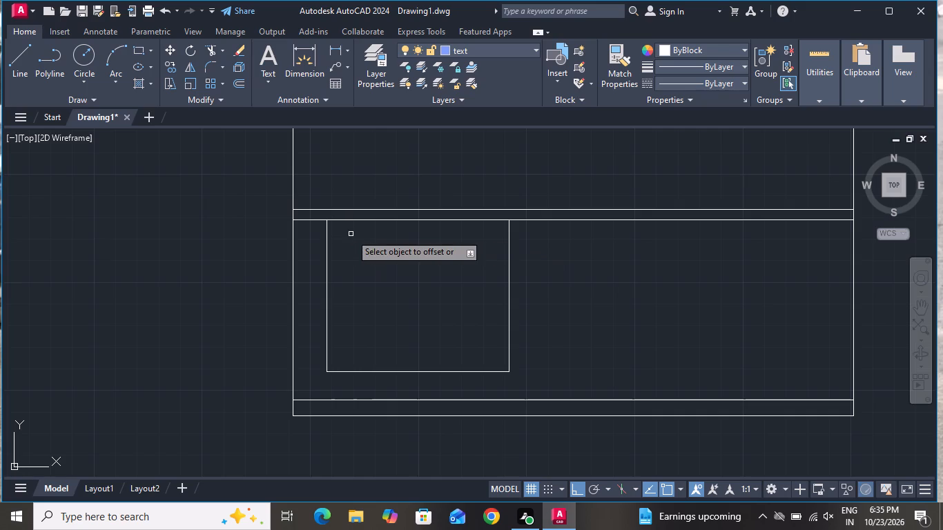
pyautogui.click(327, 255)
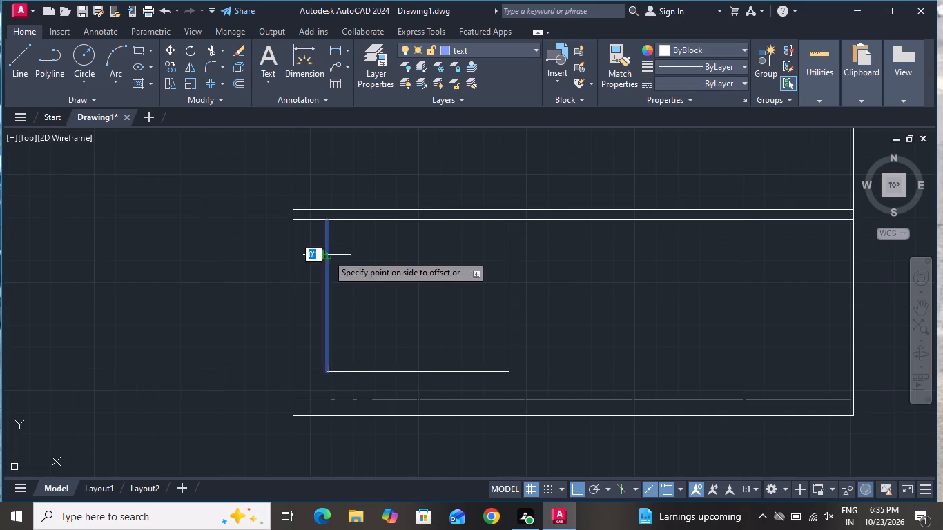
pyautogui.click(355, 250)
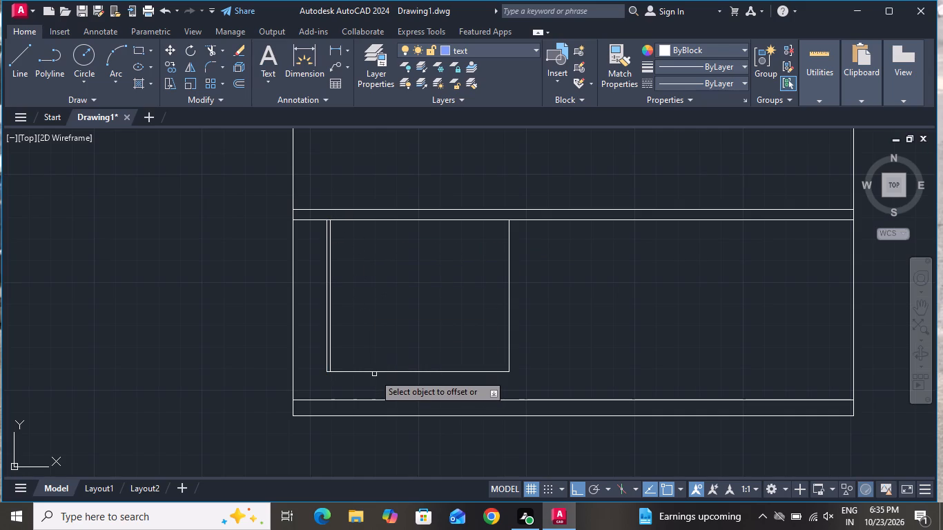
pyautogui.click(374, 373)
pyautogui.click(388, 337)
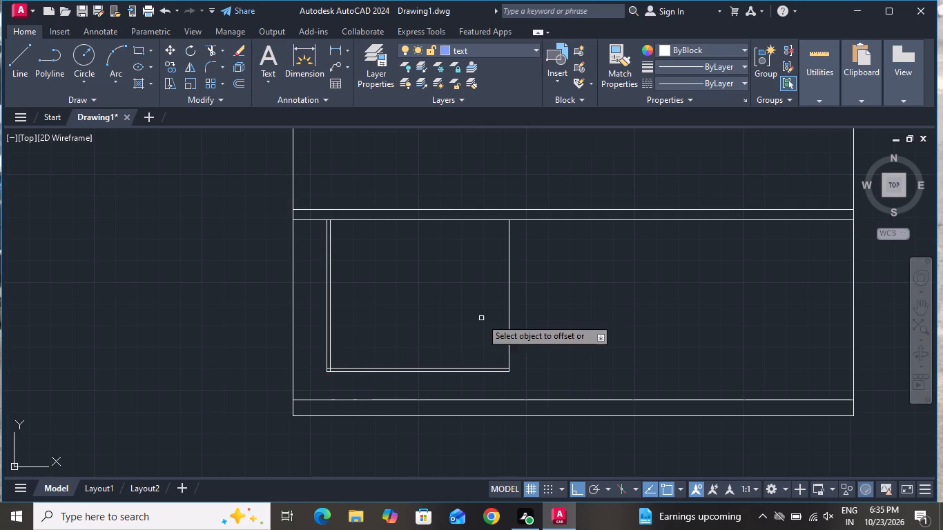
pyautogui.click(510, 318)
pyautogui.click(449, 325)
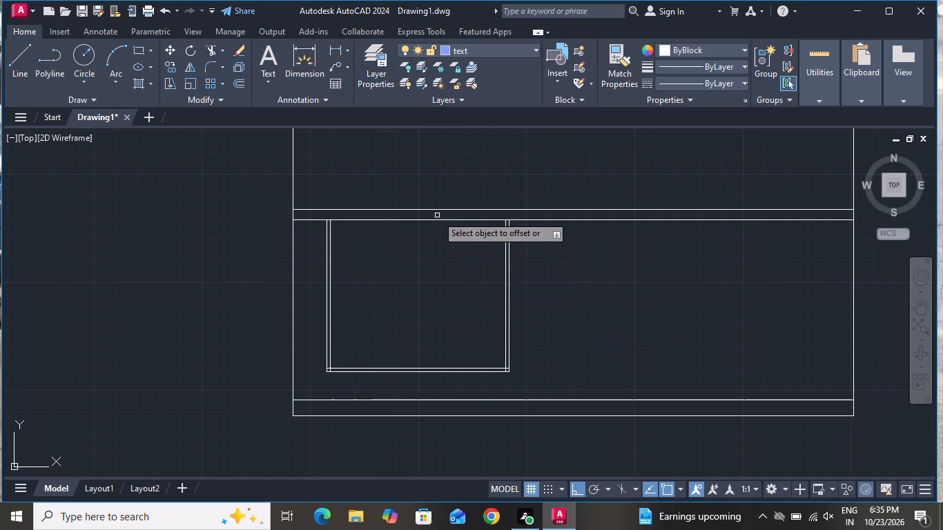
pyautogui.click(434, 223)
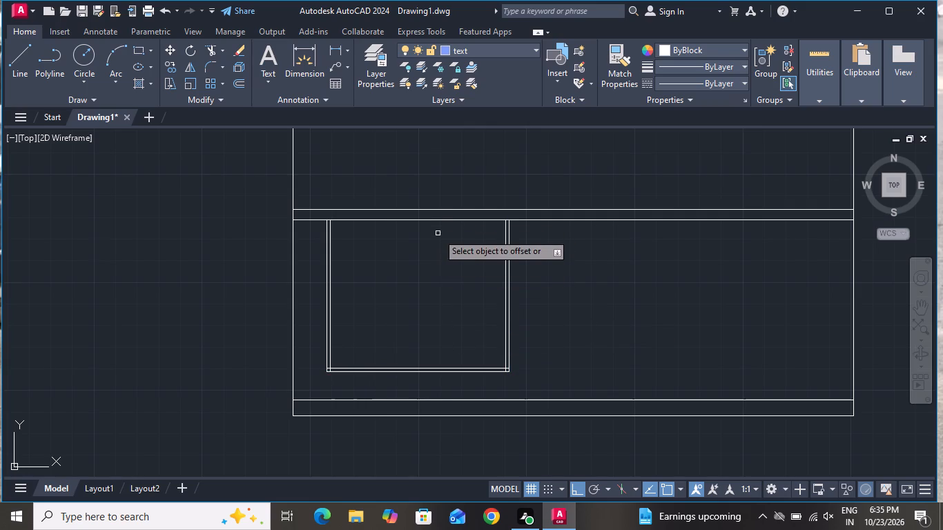
pyautogui.click(441, 222)
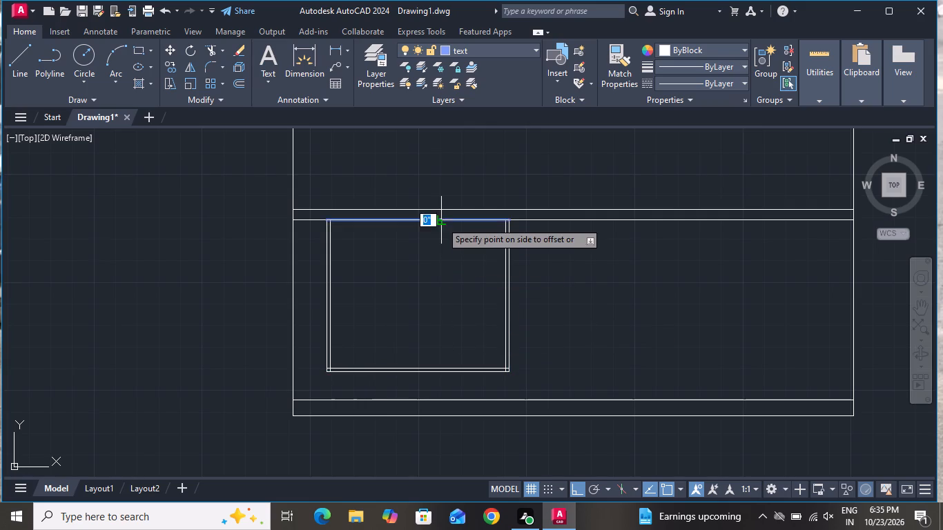
pyautogui.click(441, 243)
pyautogui.rightClick(433, 257)
pyautogui.click(446, 275)
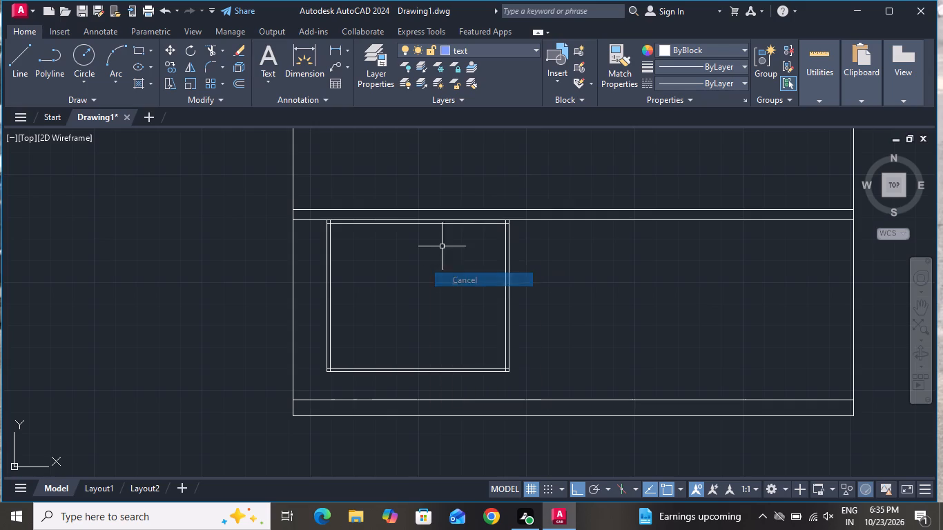
# Trim the overlapping inner frame lines at the rectangle's upper-left corner.
pyautogui.click(208, 50)
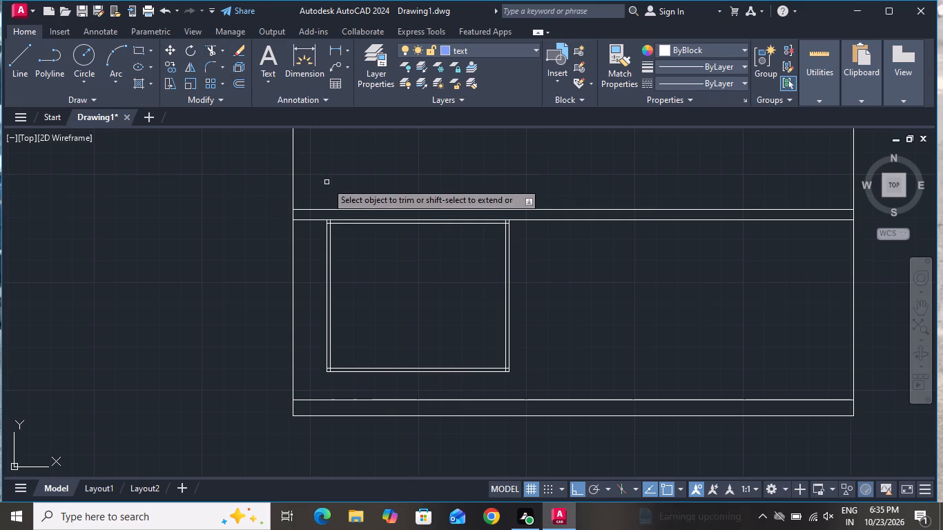
pyautogui.scroll(6, 324, 224)
pyautogui.click(337, 216)
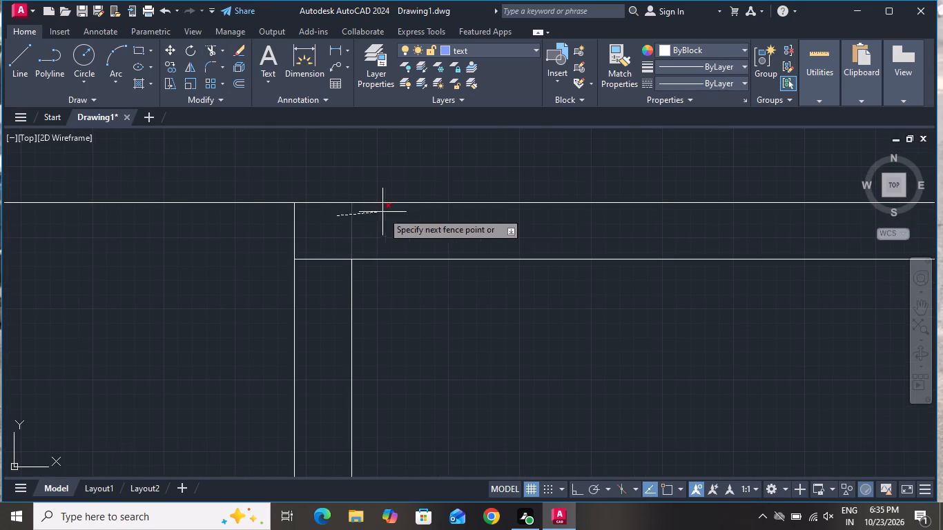
pyautogui.click(383, 210)
pyautogui.click(342, 223)
pyautogui.click(332, 271)
# Trim the overlapping inner frame lines at the rectangle's upper-right corner.
pyautogui.scroll(-3, 334, 227)
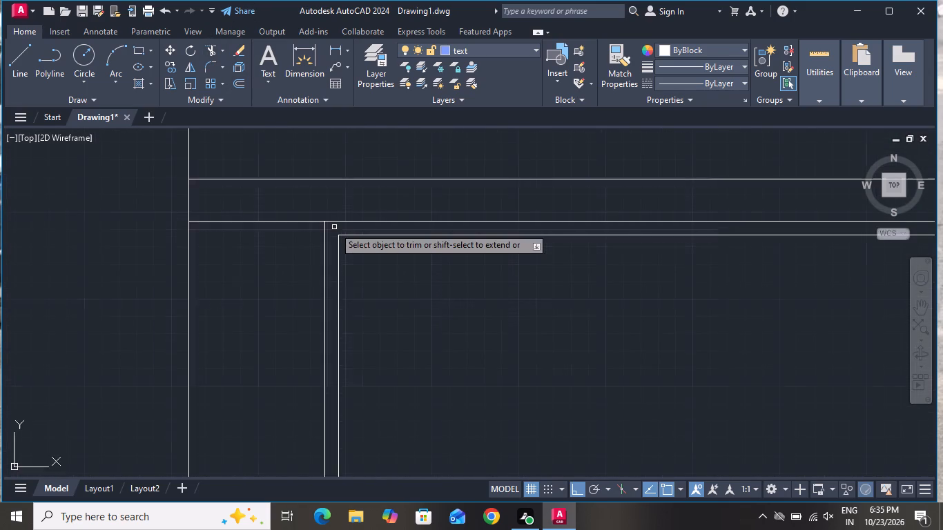
pyautogui.scroll(-2, 334, 227)
pyautogui.scroll(3, 614, 237)
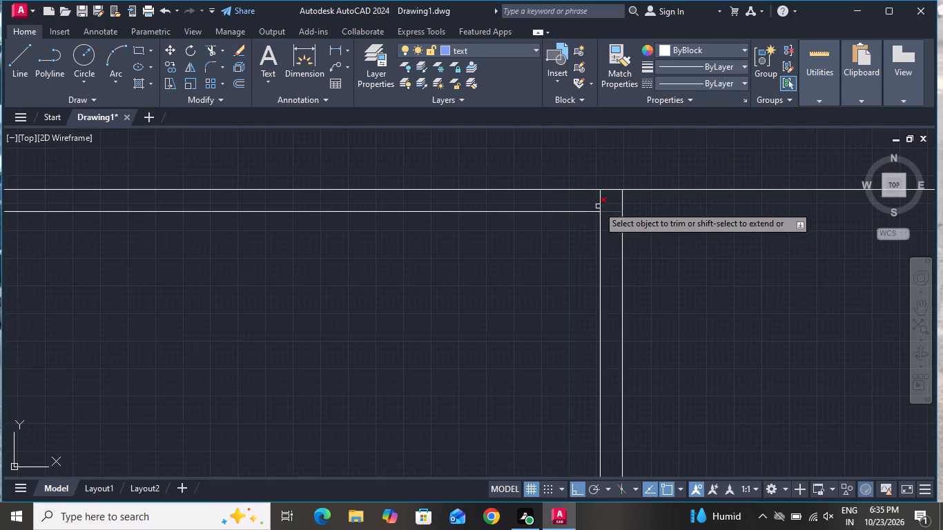
pyautogui.scroll(2, 596, 203)
pyautogui.click(594, 199)
pyautogui.click(636, 194)
pyautogui.click(636, 199)
pyautogui.click(635, 256)
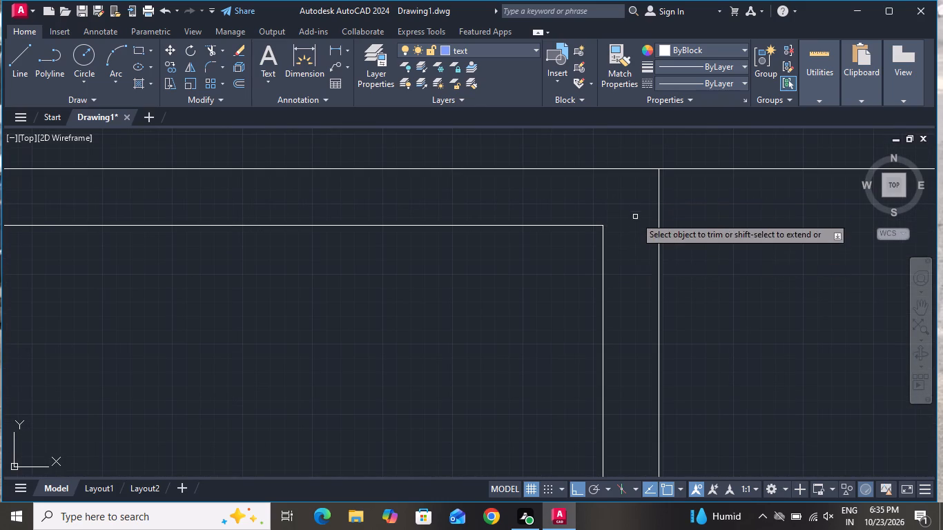
# Trim the overlapping inner frame lines at the rectangle's lower-right corner.
pyautogui.scroll(-6, 633, 194)
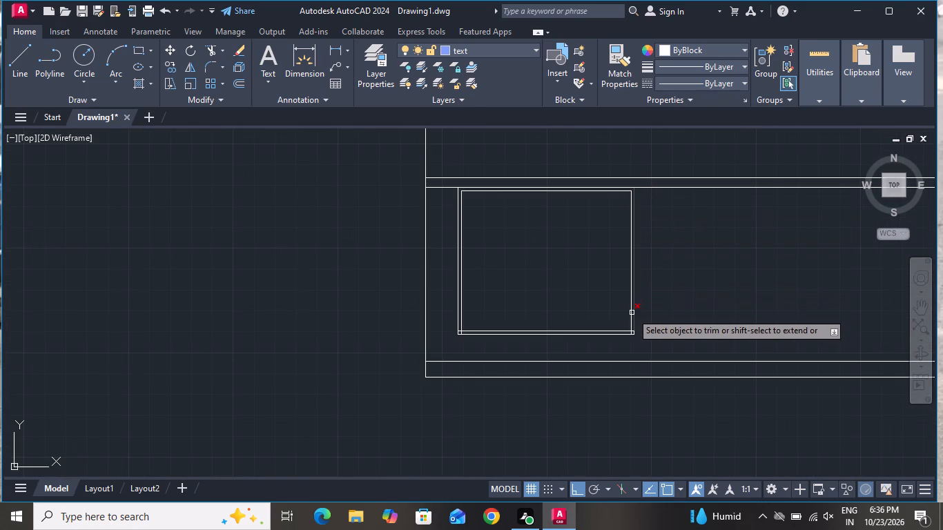
pyautogui.scroll(3, 630, 317)
pyautogui.scroll(3, 623, 380)
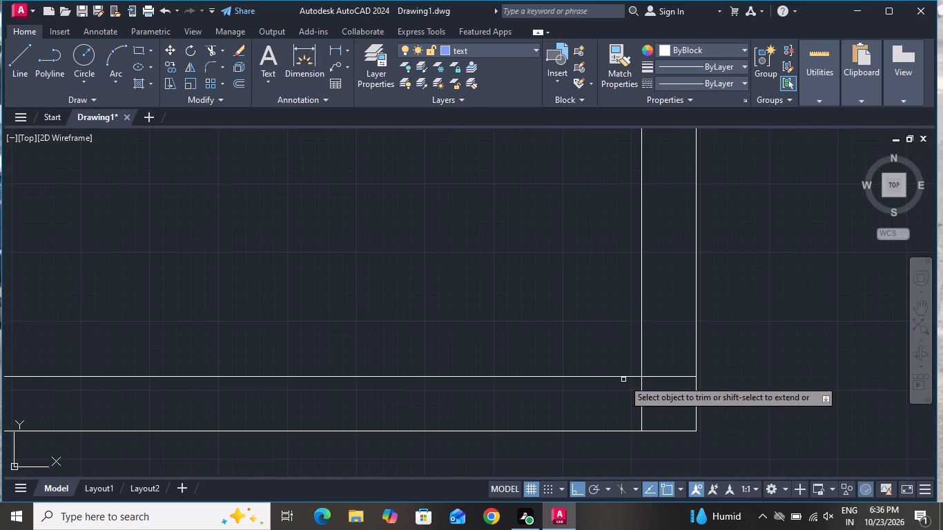
pyautogui.click(672, 401)
pyautogui.click(681, 345)
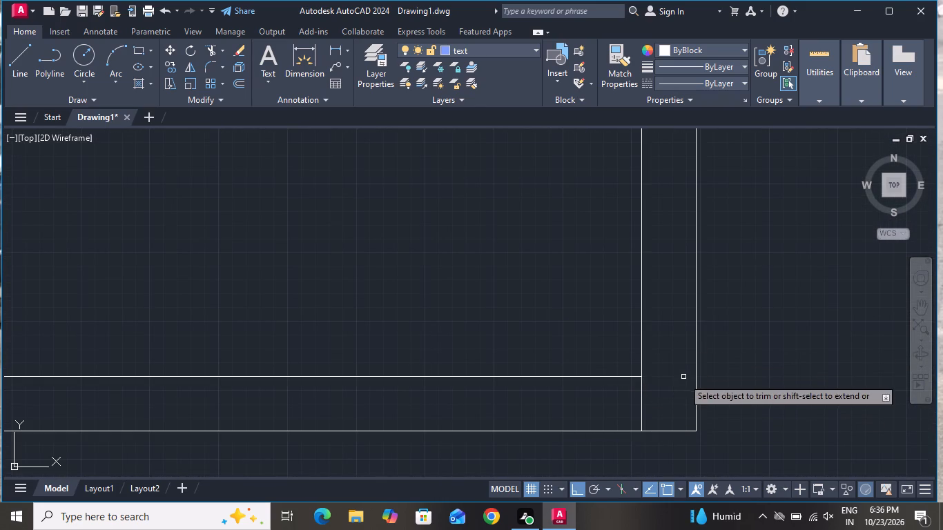
pyautogui.click(683, 385)
pyautogui.click(622, 401)
# Trim the overlapping inner frame lines at the rectangle's lower-left corner and finish trimming.
pyautogui.scroll(-4, 781, 323)
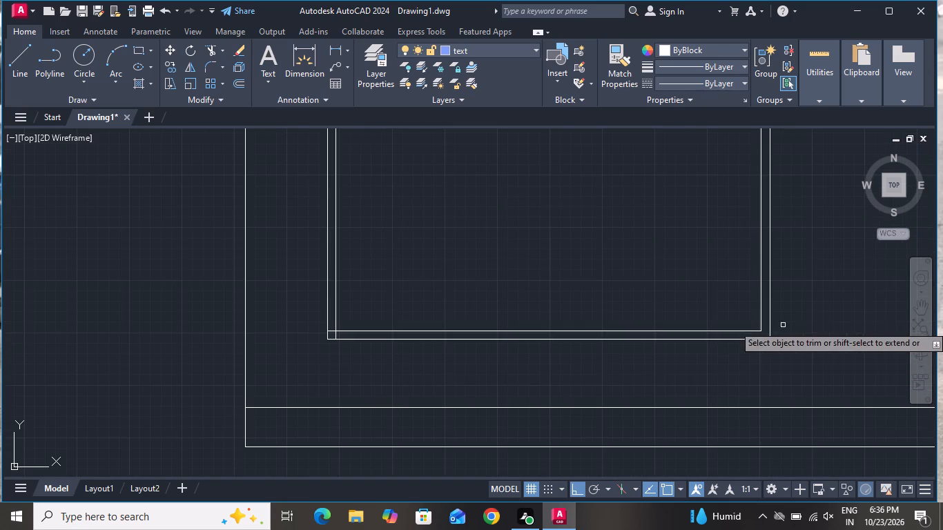
pyautogui.scroll(6, 333, 328)
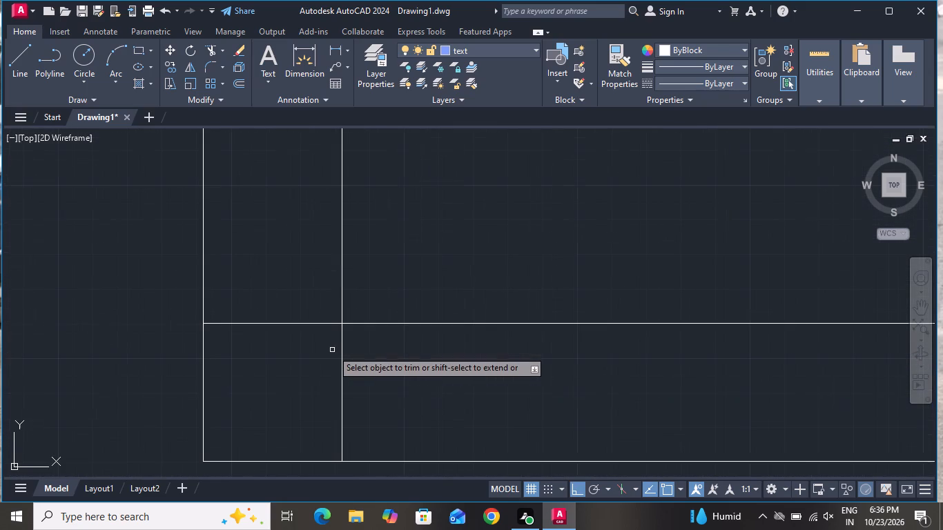
pyautogui.click(332, 350)
pyautogui.click(329, 306)
pyautogui.click(331, 389)
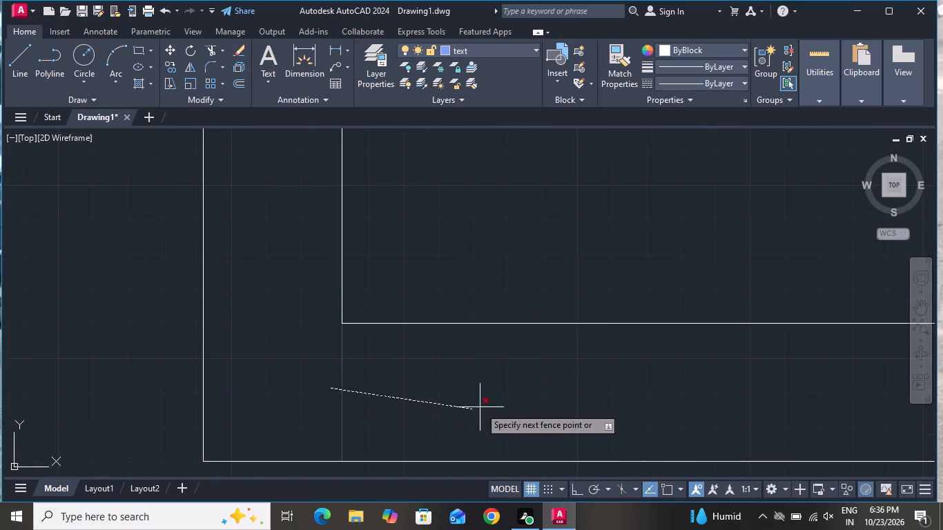
pyautogui.click(482, 406)
pyautogui.rightClick(454, 380)
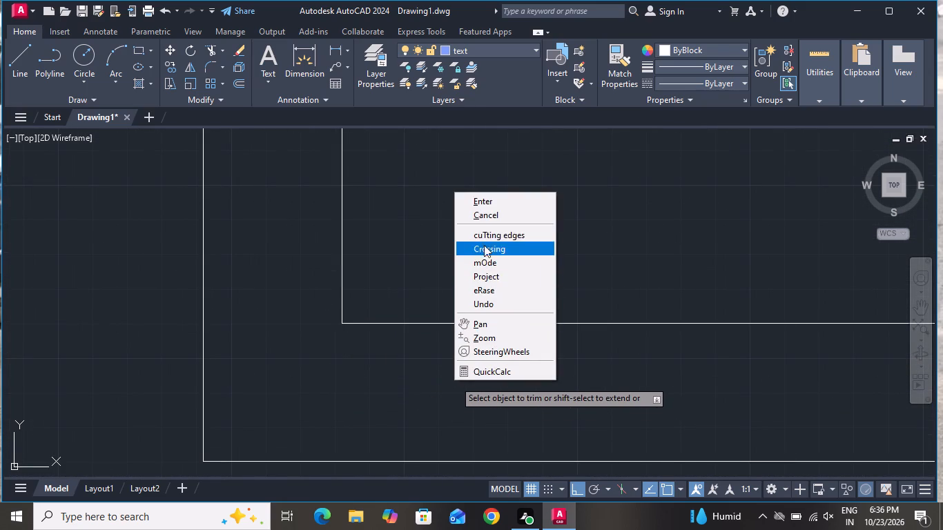
pyautogui.click(491, 213)
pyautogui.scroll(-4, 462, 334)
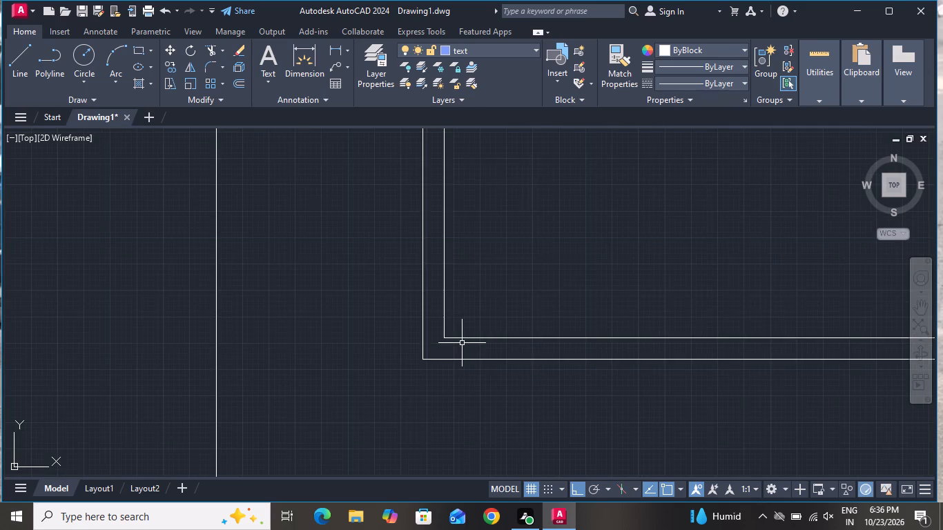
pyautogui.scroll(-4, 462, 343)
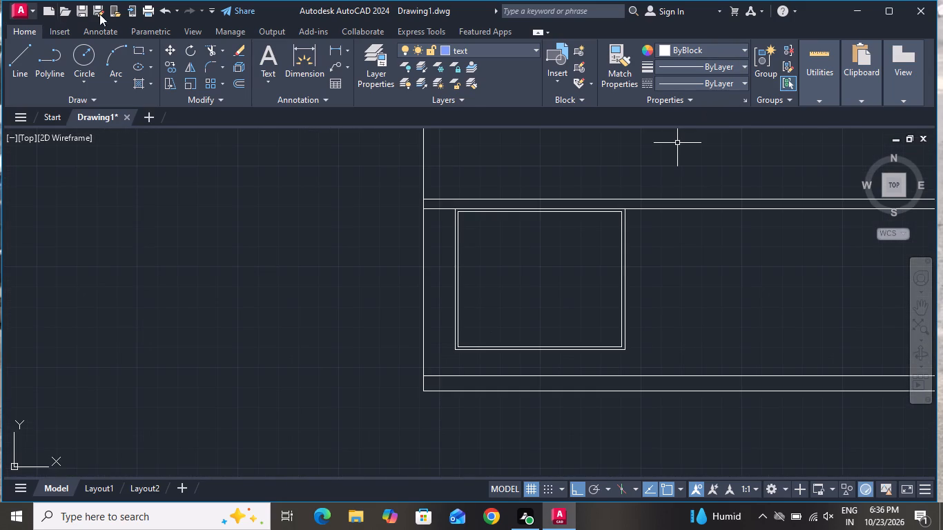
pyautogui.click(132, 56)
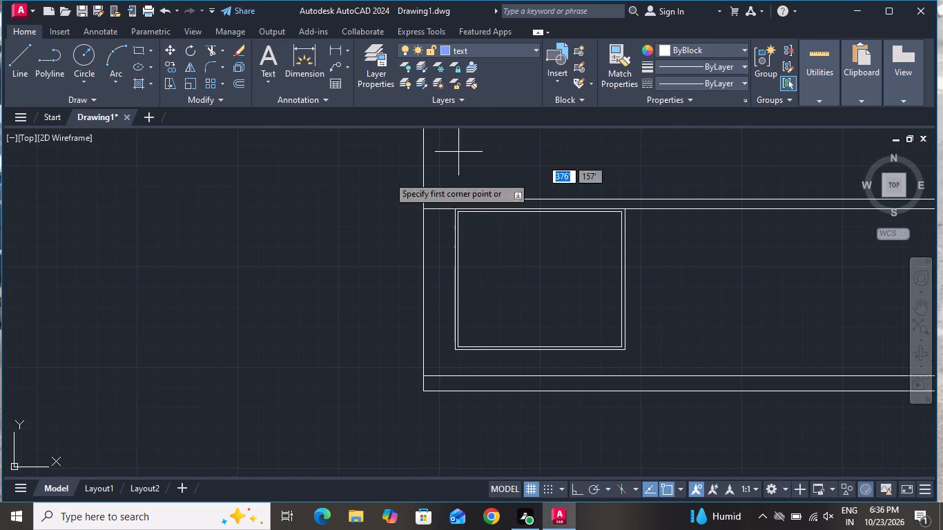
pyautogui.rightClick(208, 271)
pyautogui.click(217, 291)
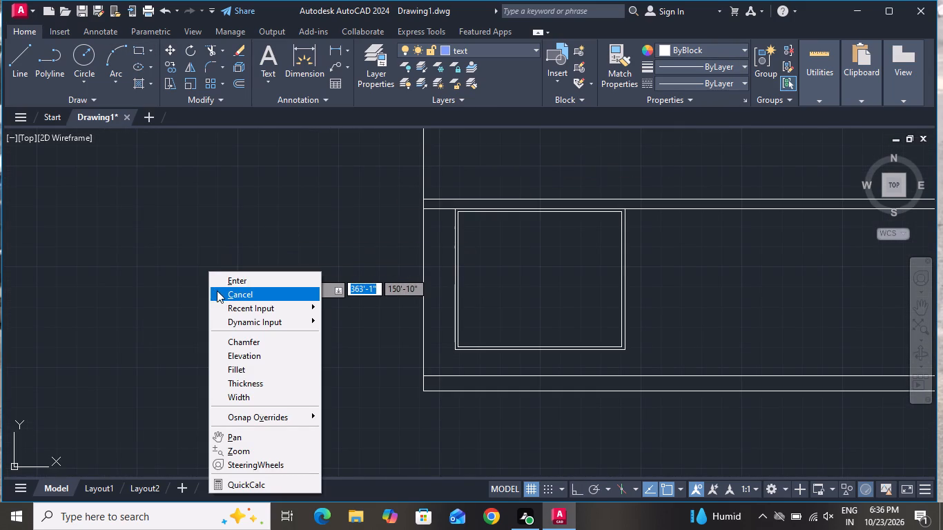
# Draw a vertical centre line inside the framed opening, from the midpoint of the inner frame's upper edge to its lower edge.
pyautogui.click(21, 64)
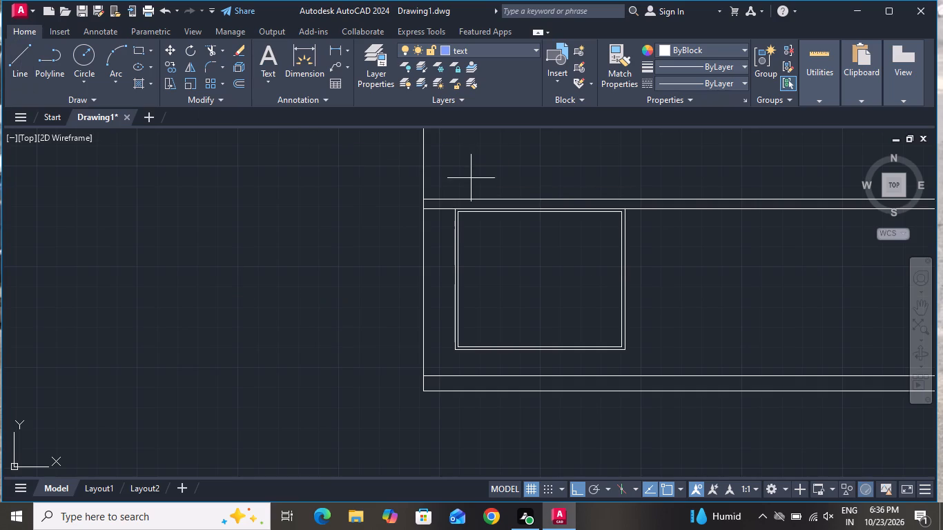
pyautogui.scroll(3, 530, 218)
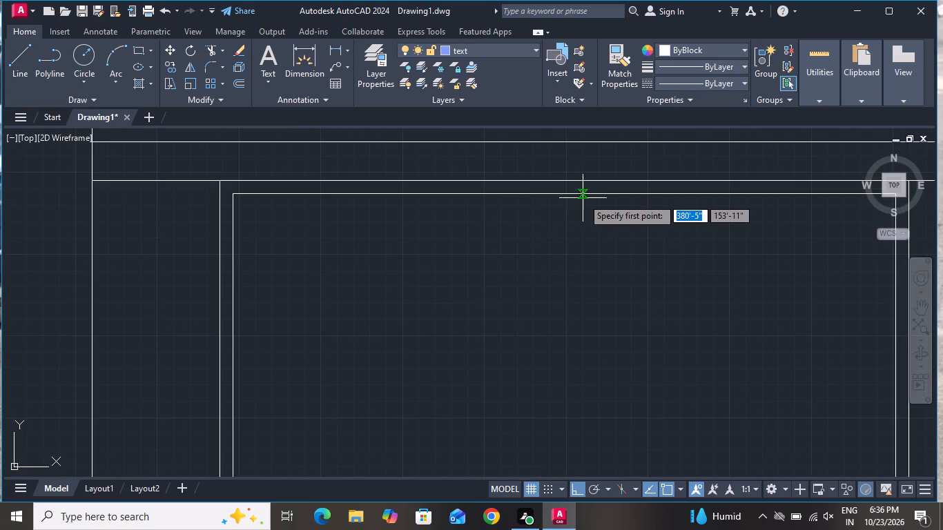
pyautogui.click(567, 194)
pyautogui.scroll(-3, 582, 332)
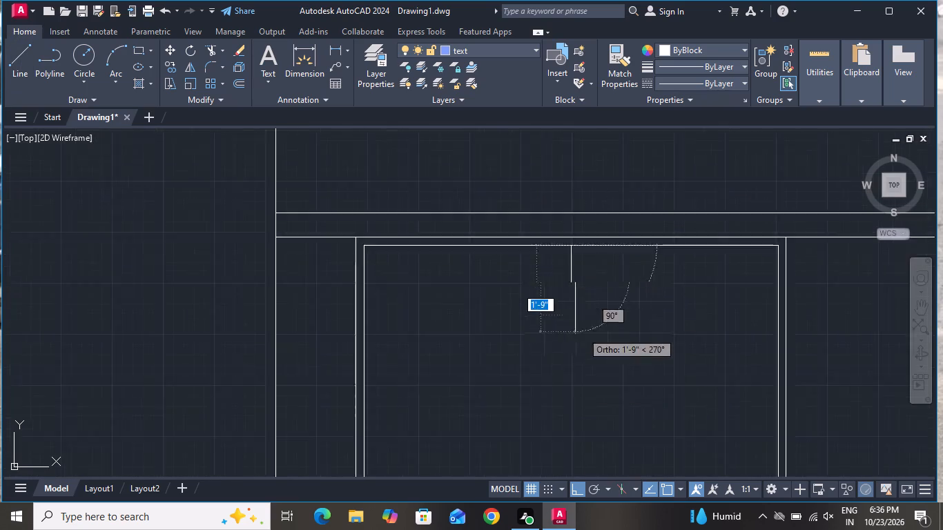
pyautogui.scroll(-2, 582, 332)
pyautogui.scroll(4, 589, 372)
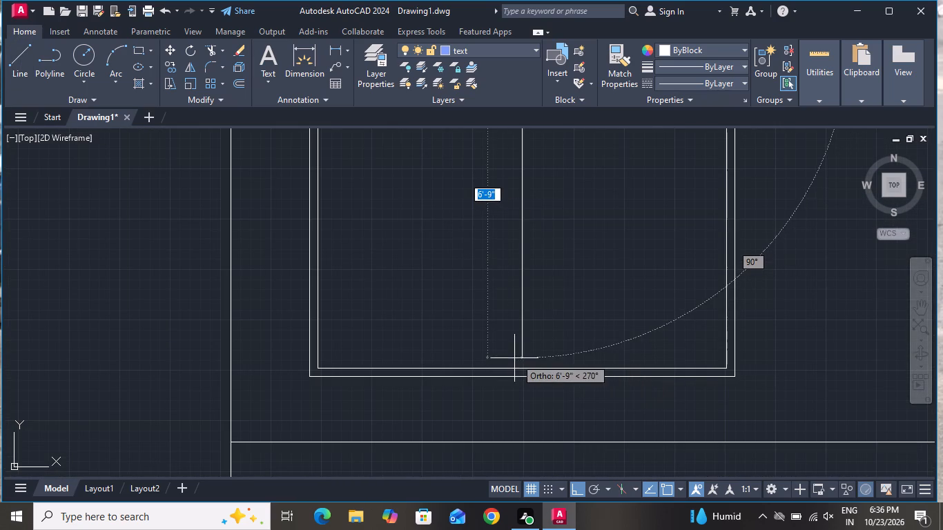
pyautogui.click(522, 366)
pyautogui.rightClick(522, 366)
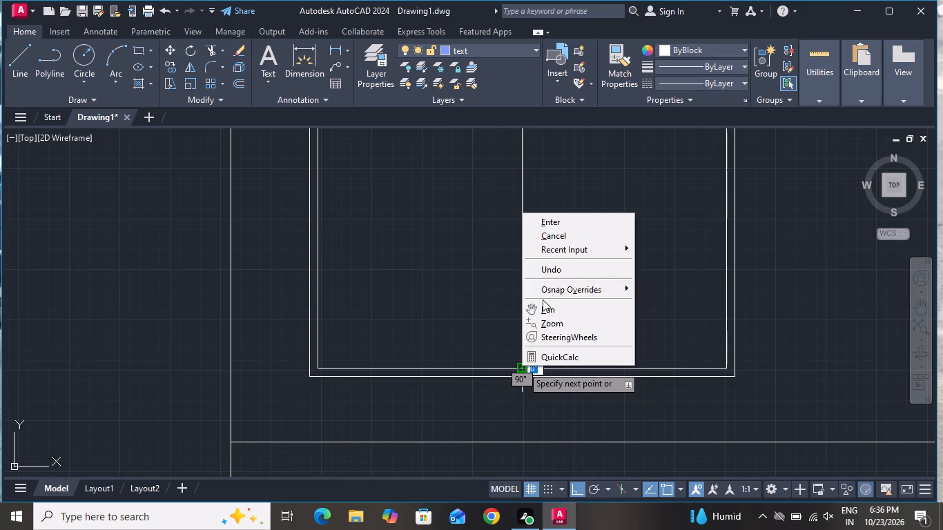
pyautogui.click(556, 233)
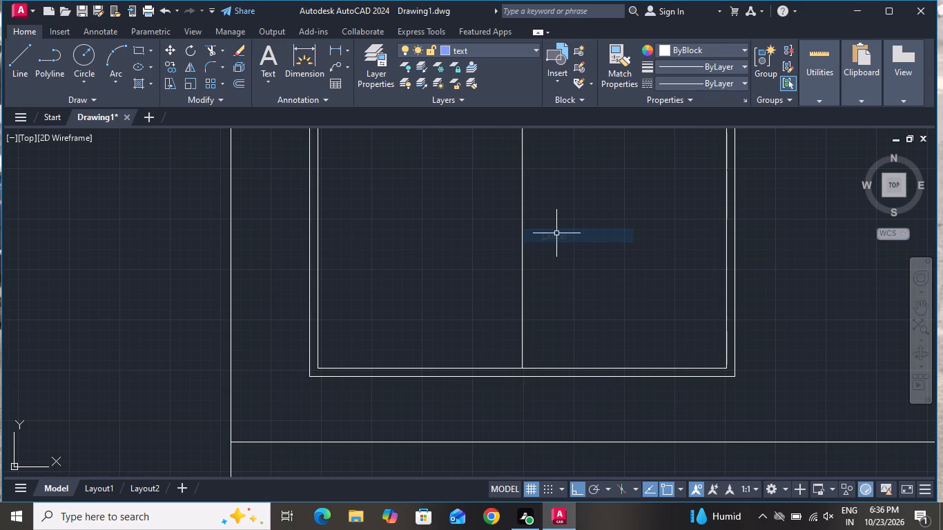
# Draw a rectangular panel about 3'-3" wide and 5'-9" high inside the left half of the framed opening.
pyautogui.scroll(-3, 556, 233)
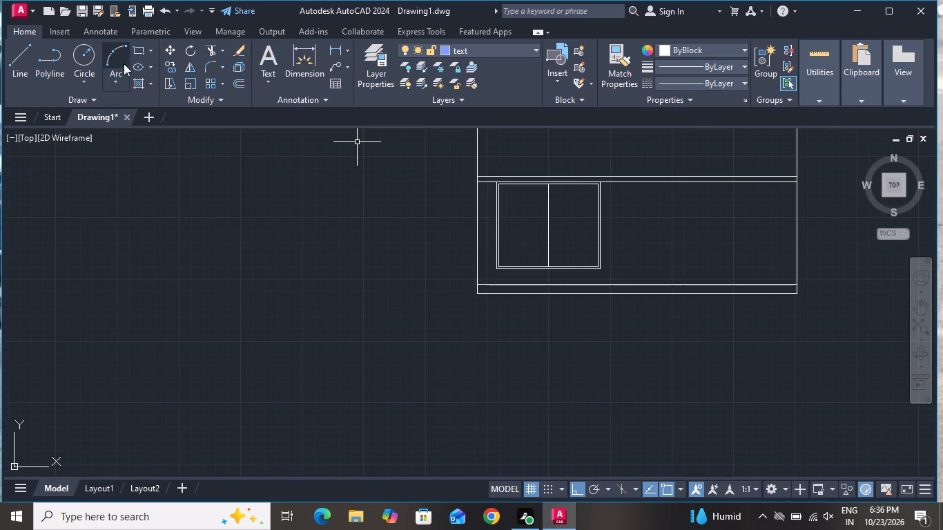
pyautogui.click(137, 48)
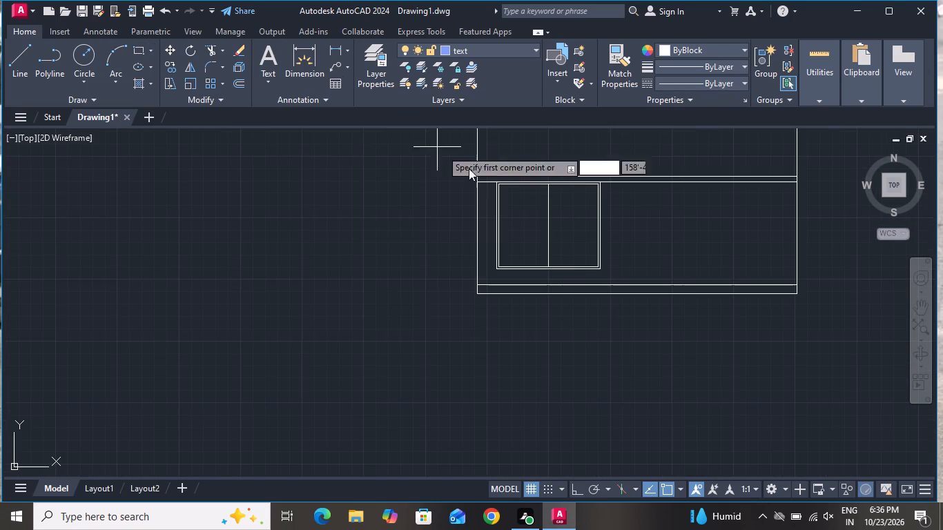
pyautogui.scroll(3, 507, 205)
pyautogui.scroll(-2, 493, 186)
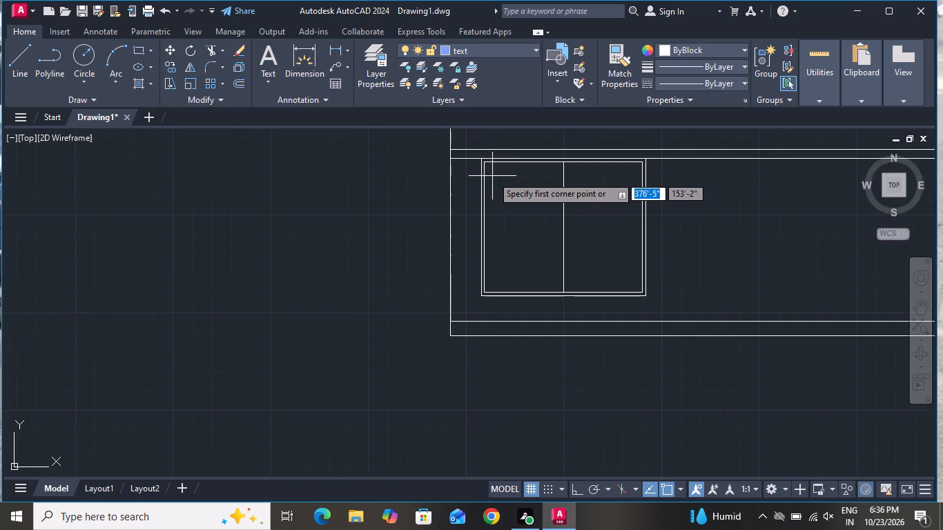
pyautogui.click(494, 174)
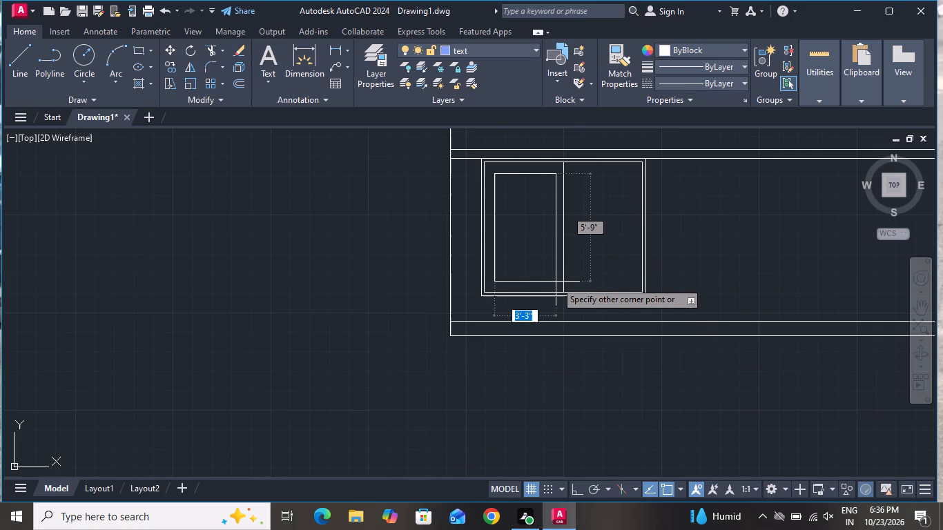
pyautogui.click(556, 281)
# Copy the panel rectangle horizontally about 4'-1" into the right half of the framed opening.
pyautogui.click(556, 281)
pyautogui.click(556, 280)
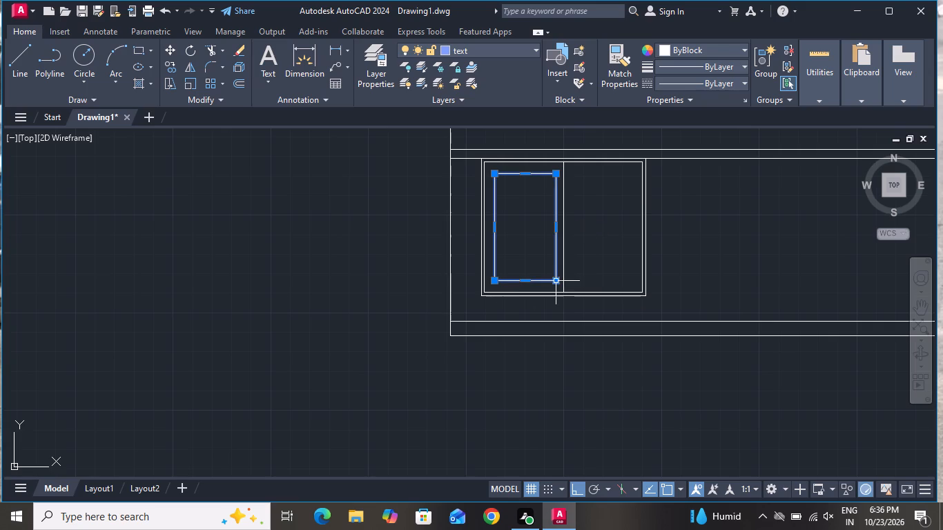
pyautogui.click(171, 62)
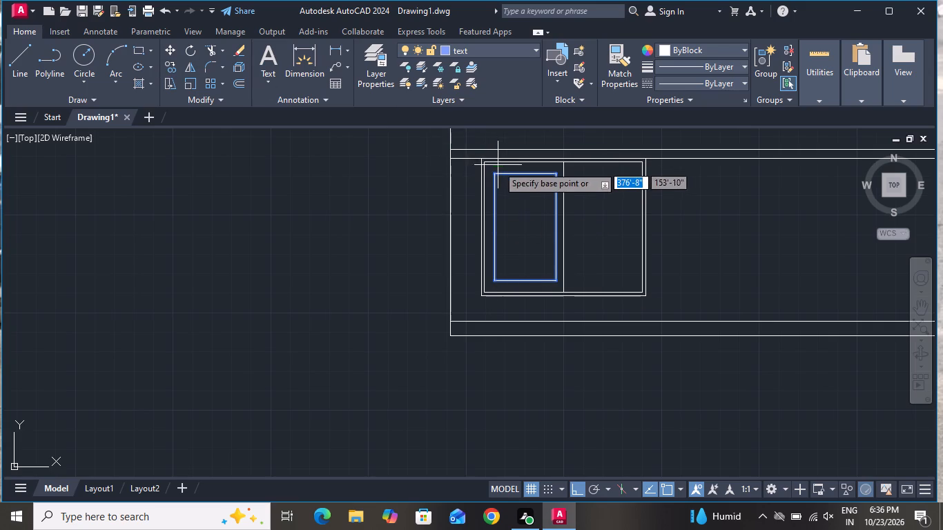
pyautogui.click(494, 176)
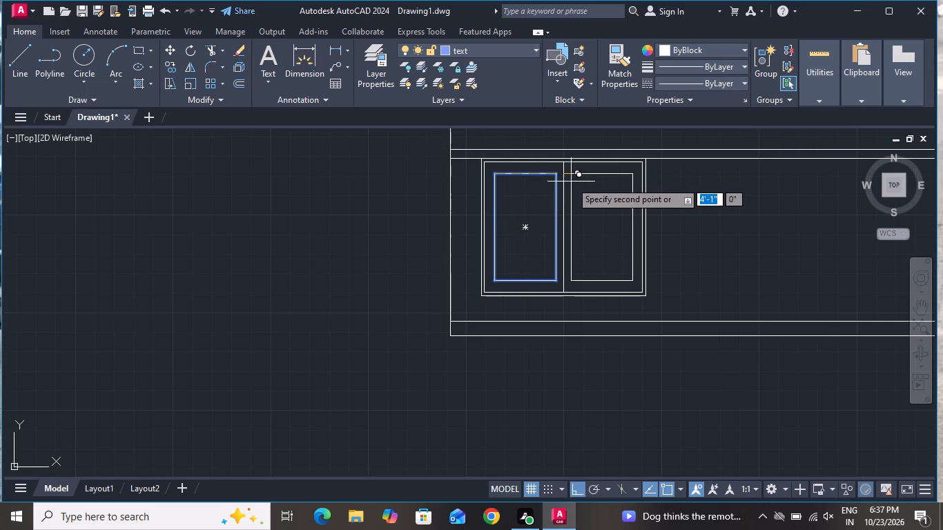
pyautogui.click(571, 177)
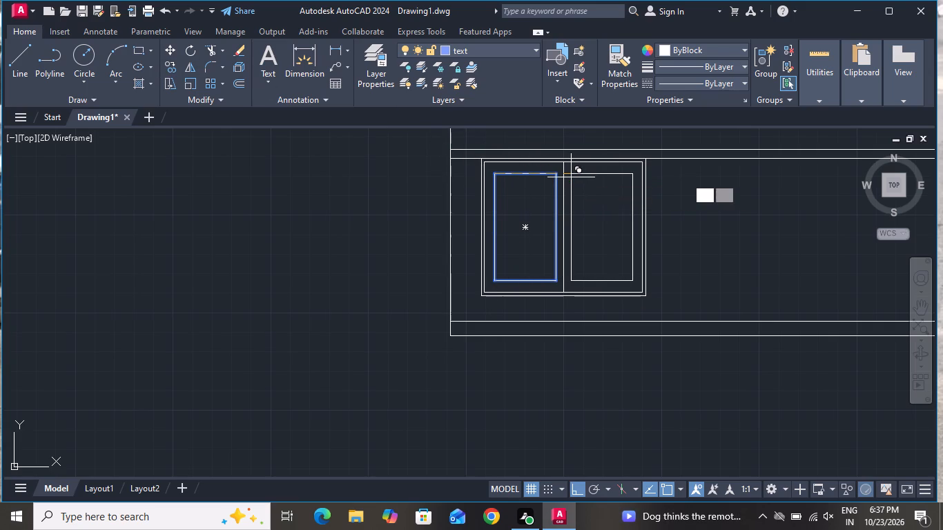
pyautogui.rightClick(571, 177)
pyautogui.click(581, 203)
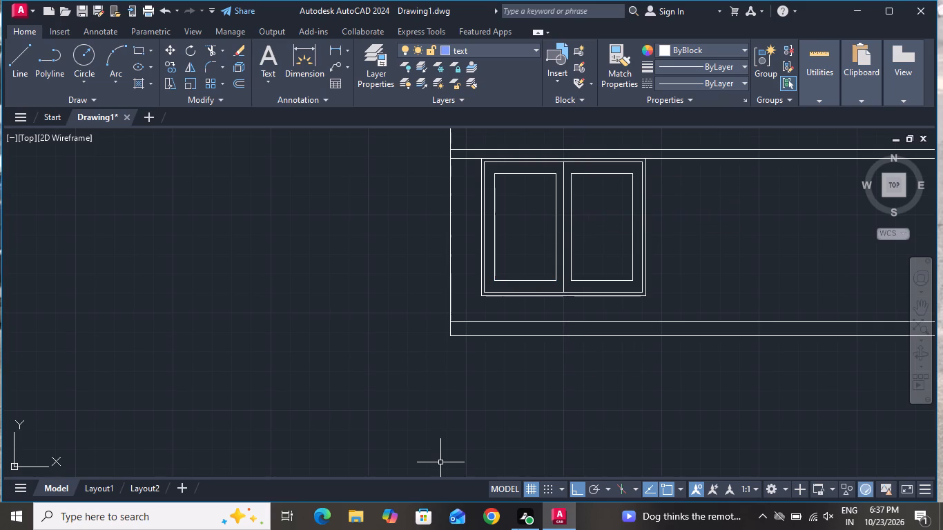
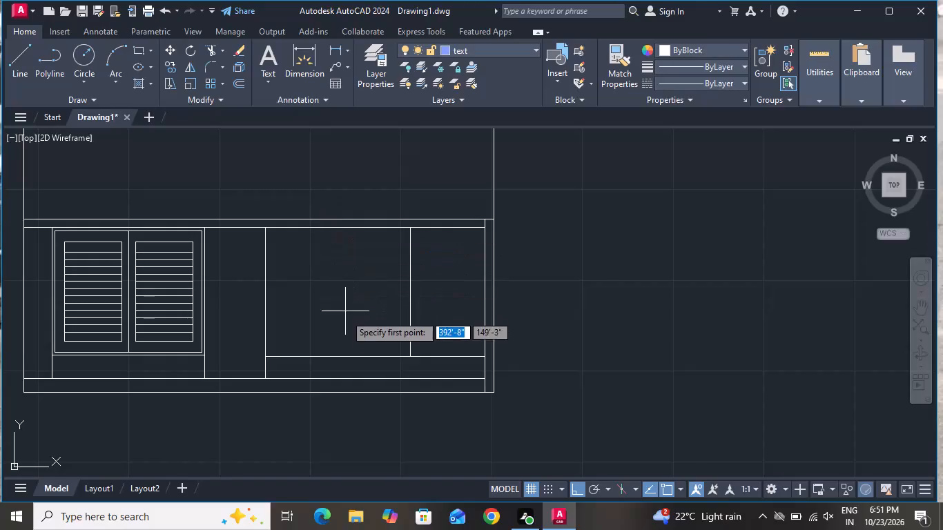
# Draw a vertical divider line about 7'-5" long from the opening's bottom line to its top line, midway along the wider undivided section.
pyautogui.click(338, 357)
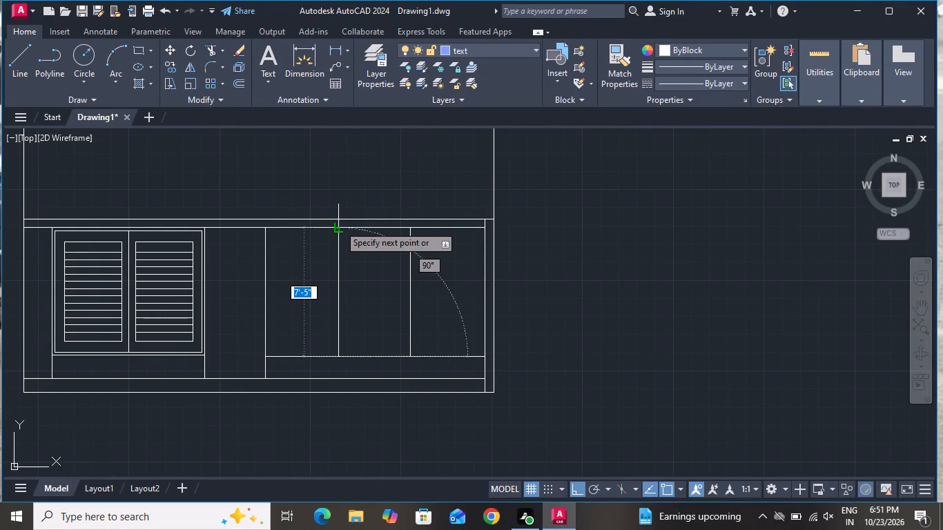
pyautogui.click(339, 225)
pyautogui.rightClick(338, 225)
pyautogui.click(351, 251)
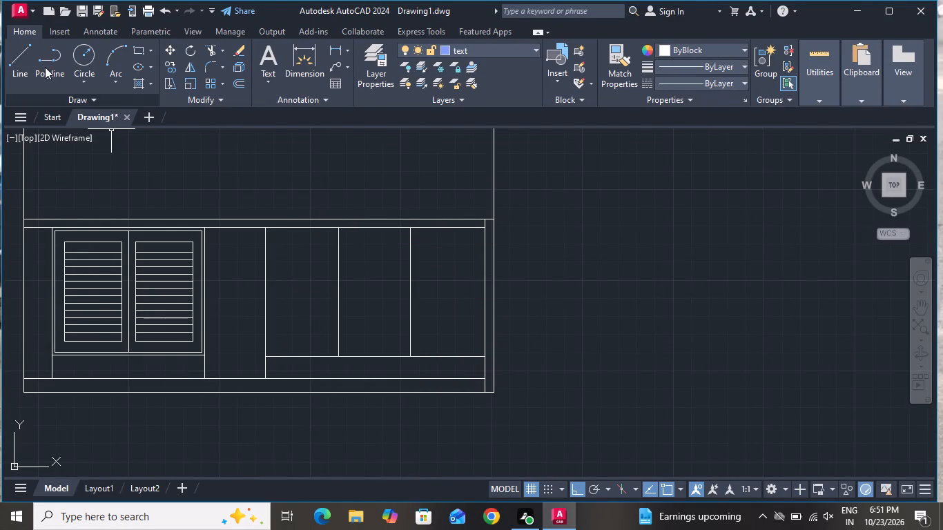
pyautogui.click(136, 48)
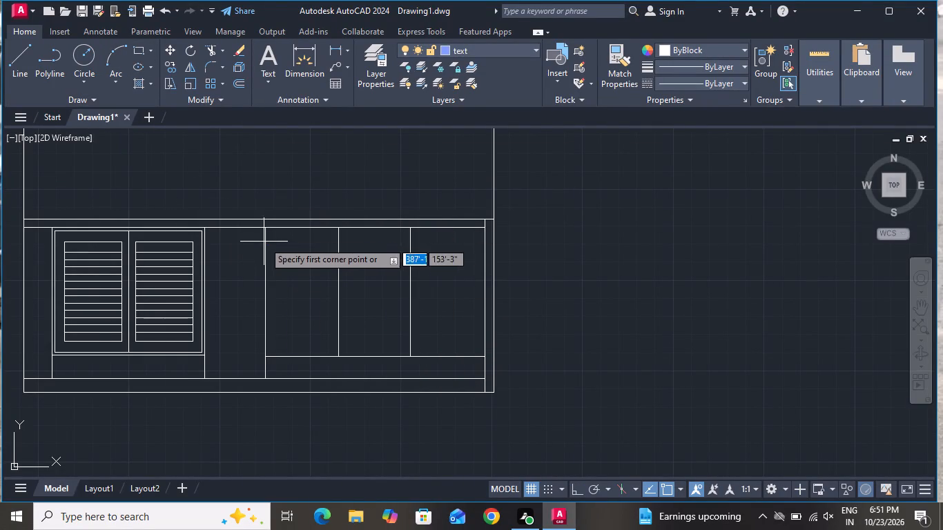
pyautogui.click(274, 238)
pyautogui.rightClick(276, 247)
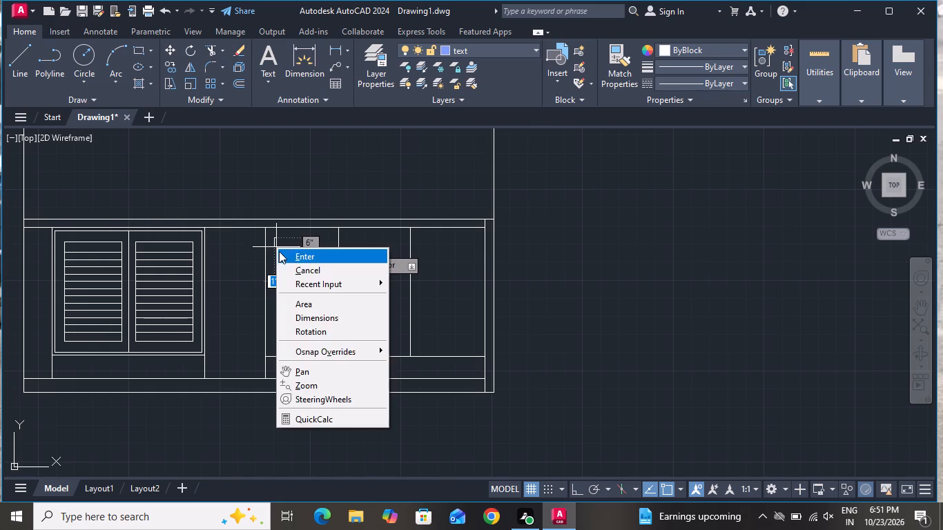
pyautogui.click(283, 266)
# Draw a rectangle about 3'-1" wide and 6' high inside the leftmost of the three panels.
pyautogui.click(137, 48)
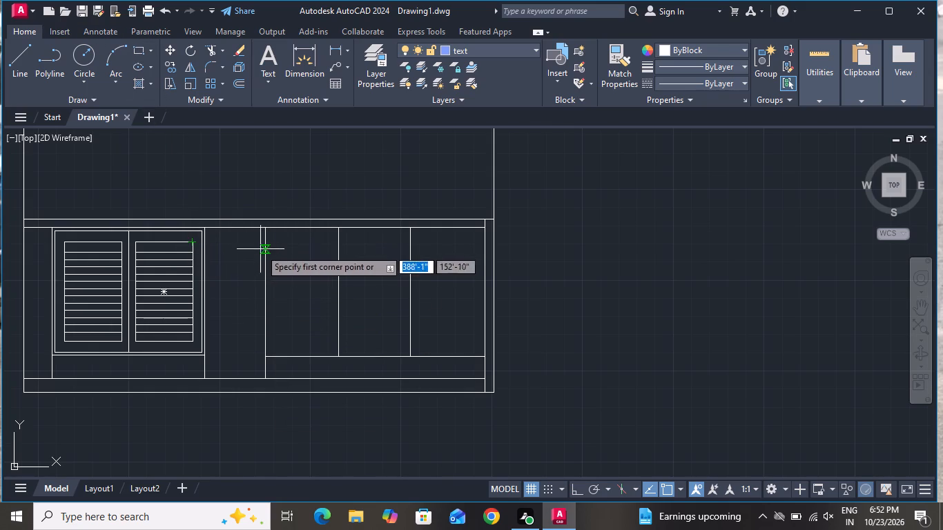
pyautogui.click(276, 241)
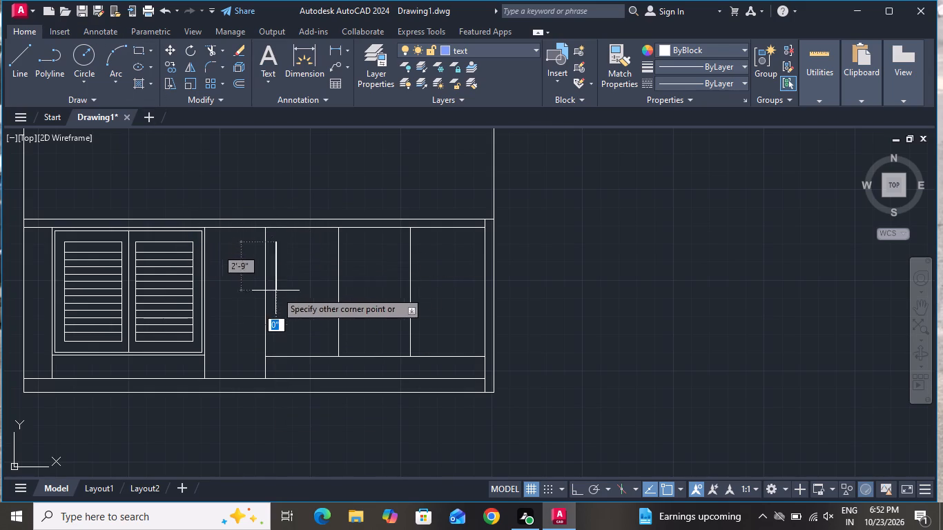
pyautogui.click(330, 344)
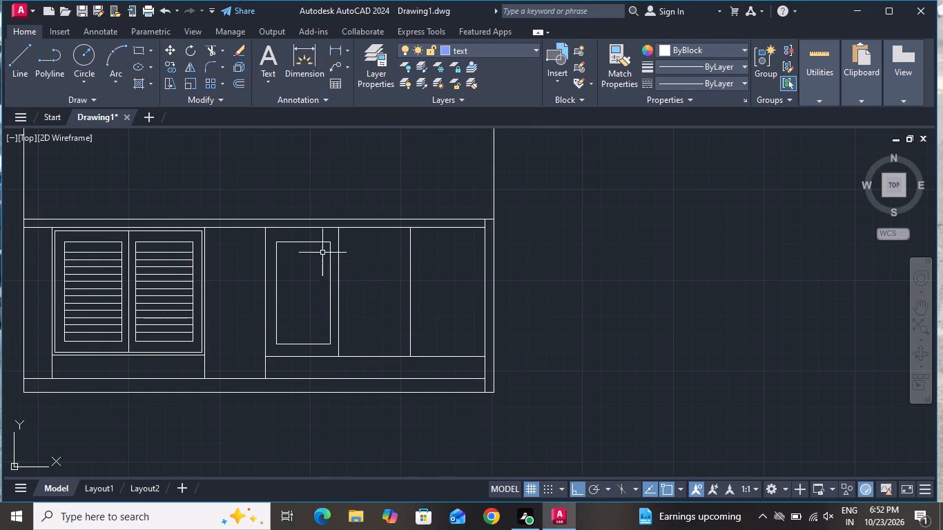
# Copy the inner rectangle horizontally from its upper-left corner into the middle and rightmost panels.
pyautogui.click(314, 236)
pyautogui.click(291, 264)
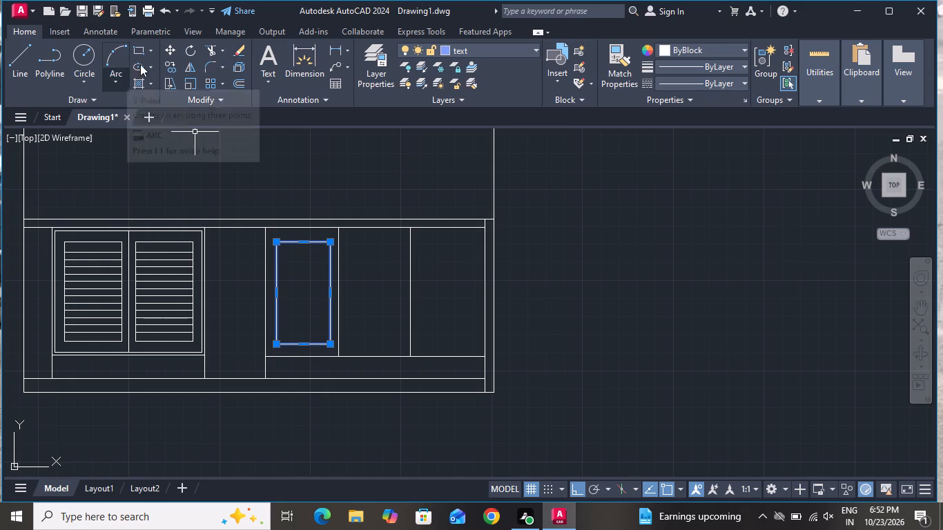
pyautogui.click(177, 67)
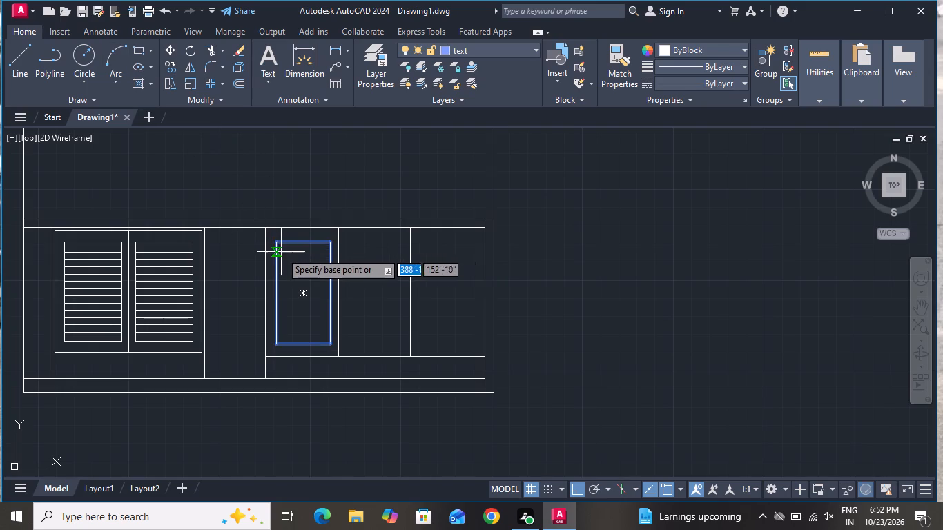
pyautogui.click(278, 243)
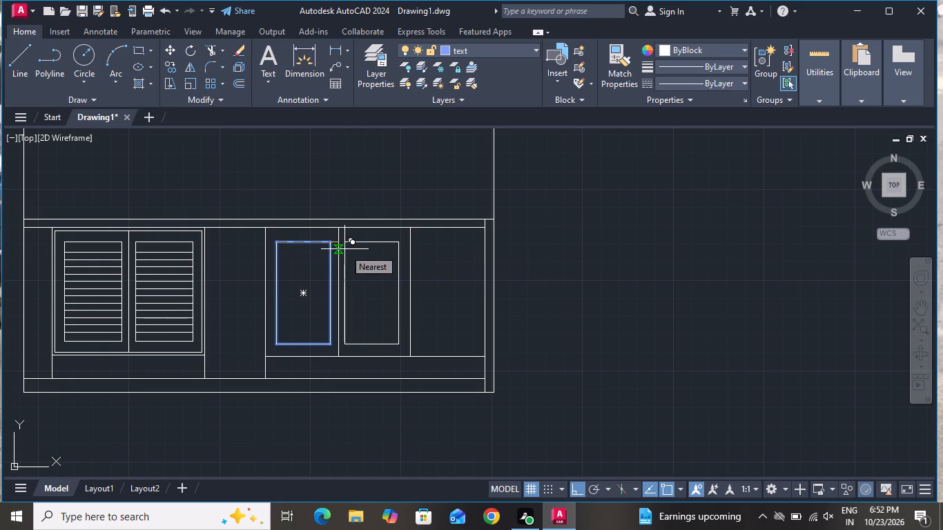
pyautogui.click(349, 250)
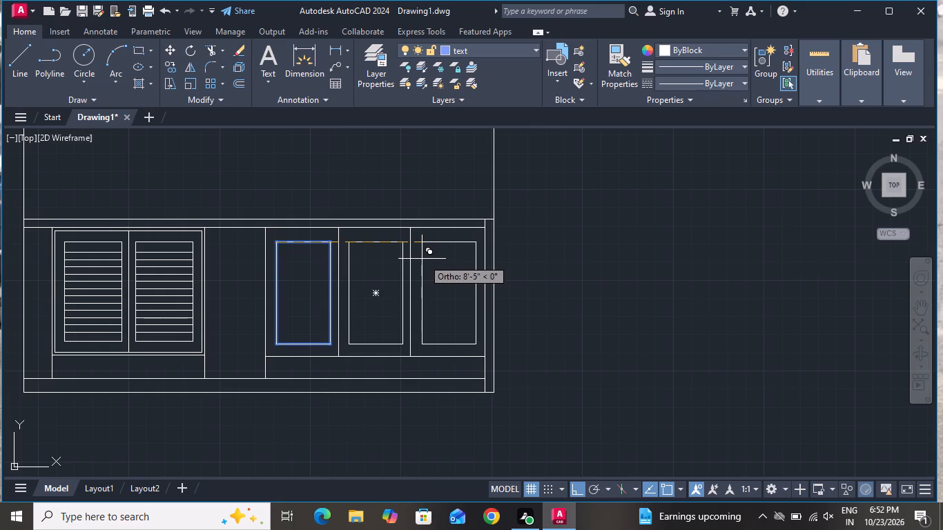
pyautogui.click(420, 257)
pyautogui.rightClick(425, 259)
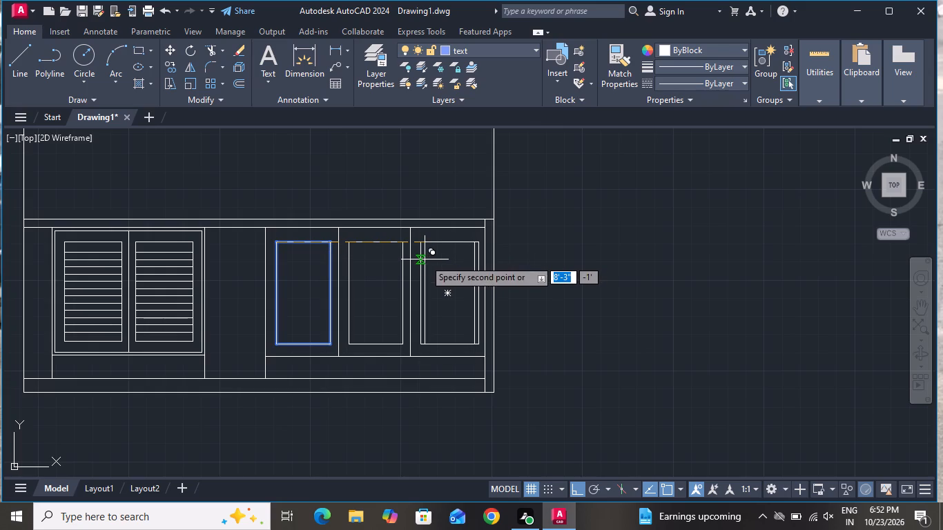
pyautogui.click(436, 276)
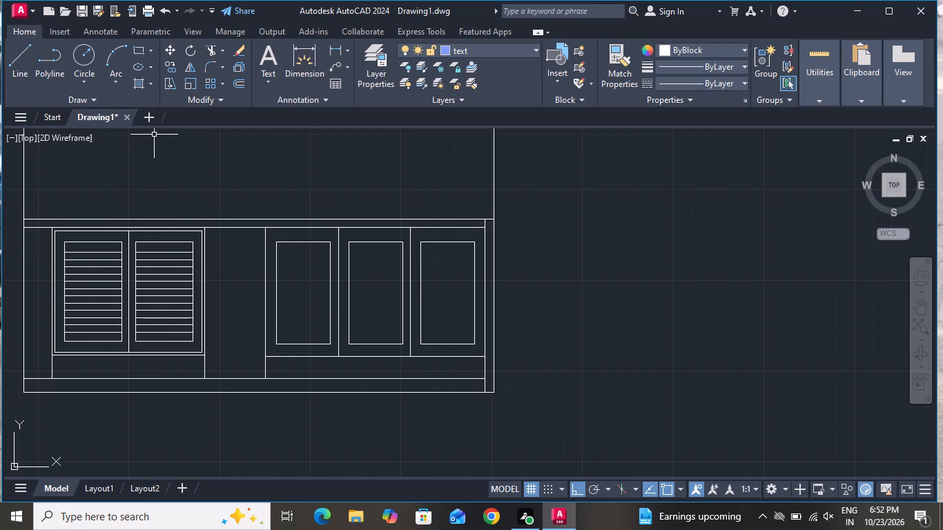
# Offset the three-panel unit's left edge, top line, left divider and bottom line by 2" towards the inside of the leftmost panel.
pyautogui.write('o')
pyautogui.press('space')
pyautogui.press('2')
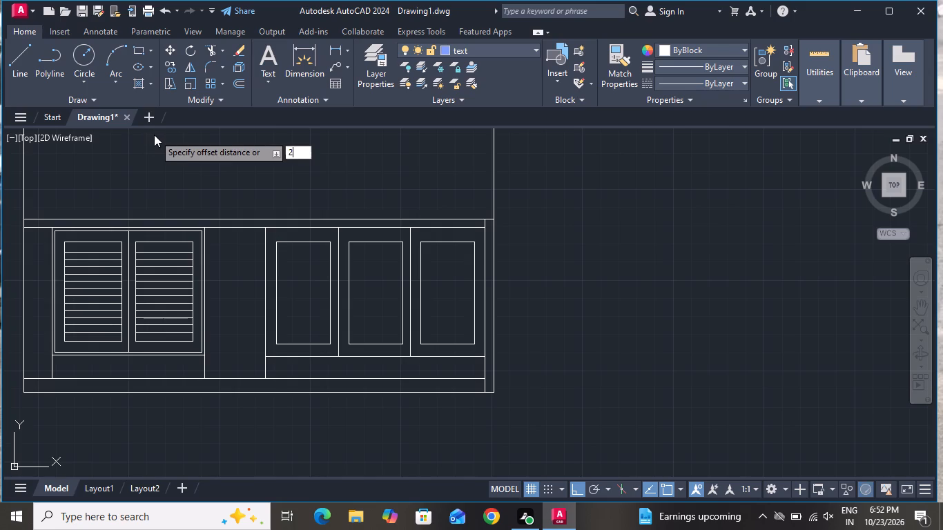
pyautogui.hotkey('shift', '"')
pyautogui.press('Return')
pyautogui.click(266, 235)
pyautogui.click(273, 232)
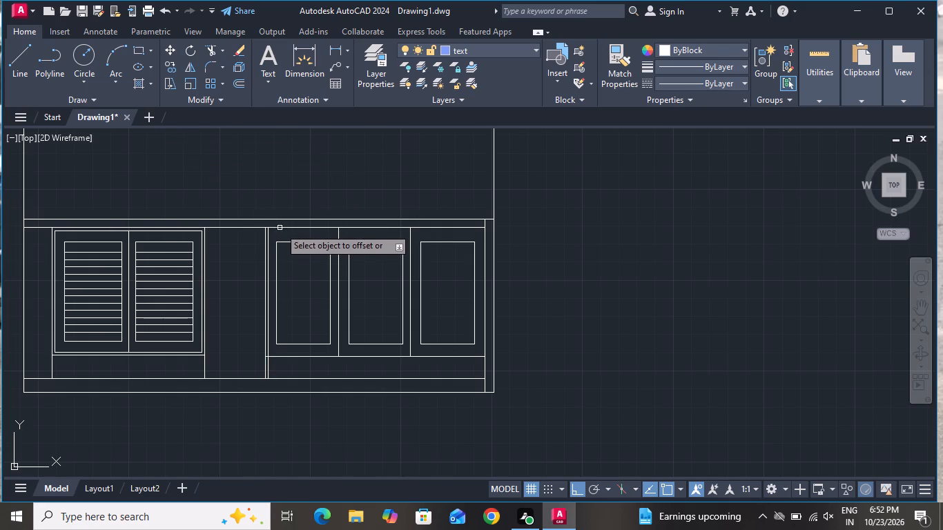
pyautogui.click(280, 228)
pyautogui.click(280, 237)
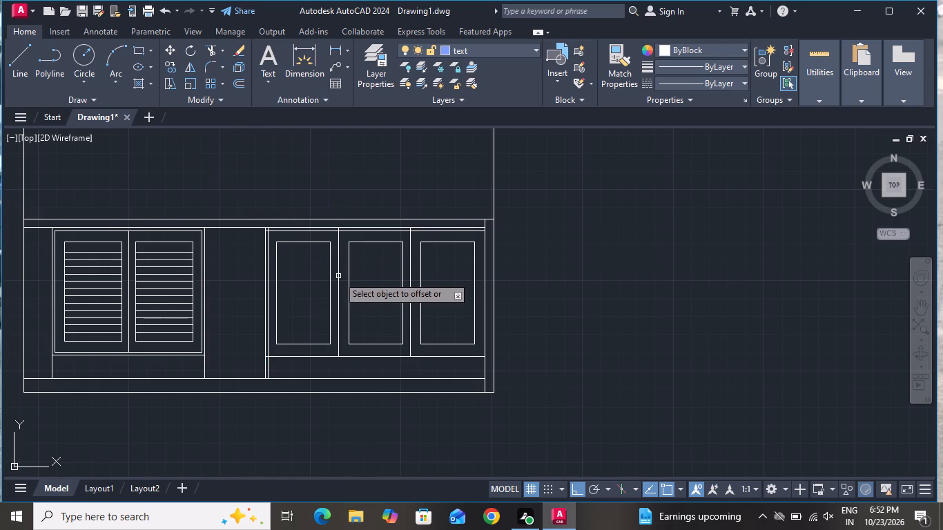
pyautogui.click(338, 276)
pyautogui.click(333, 276)
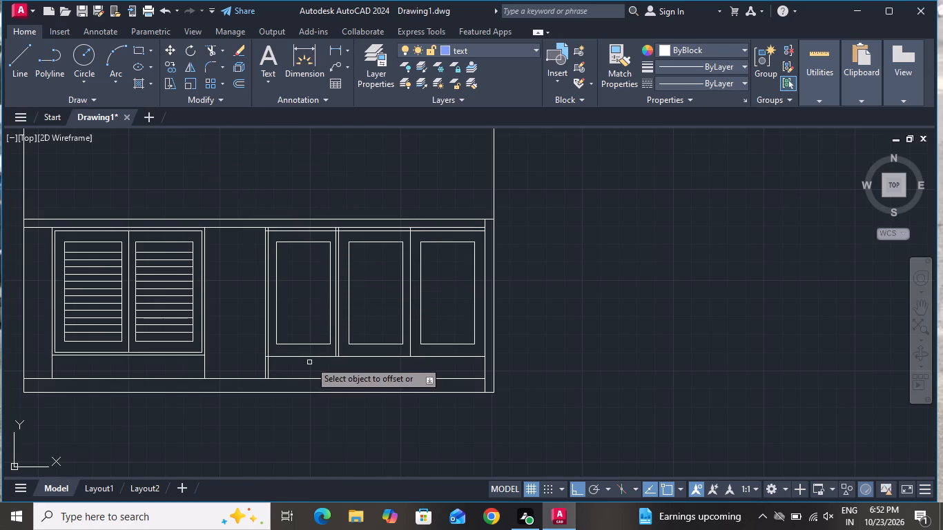
pyautogui.click(313, 355)
pyautogui.click(313, 343)
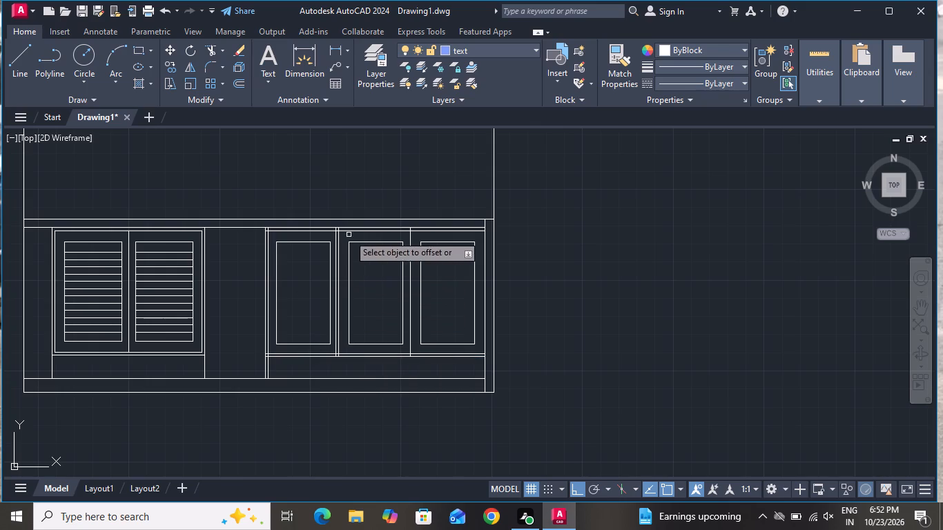
pyautogui.rightClick(362, 184)
pyautogui.click(373, 195)
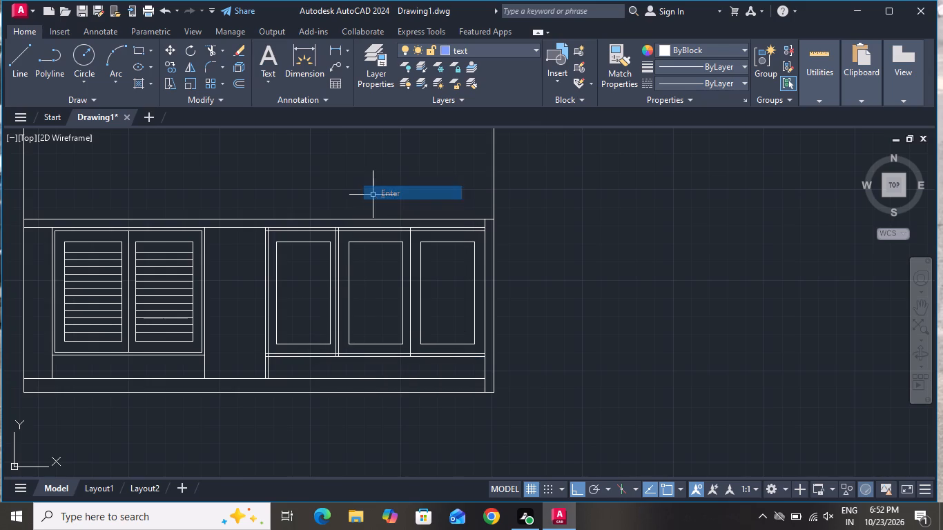
# Trim the left divider pair above the inner top line and the overlapping offset ends at the unit's upper-left corner.
pyautogui.click(207, 43)
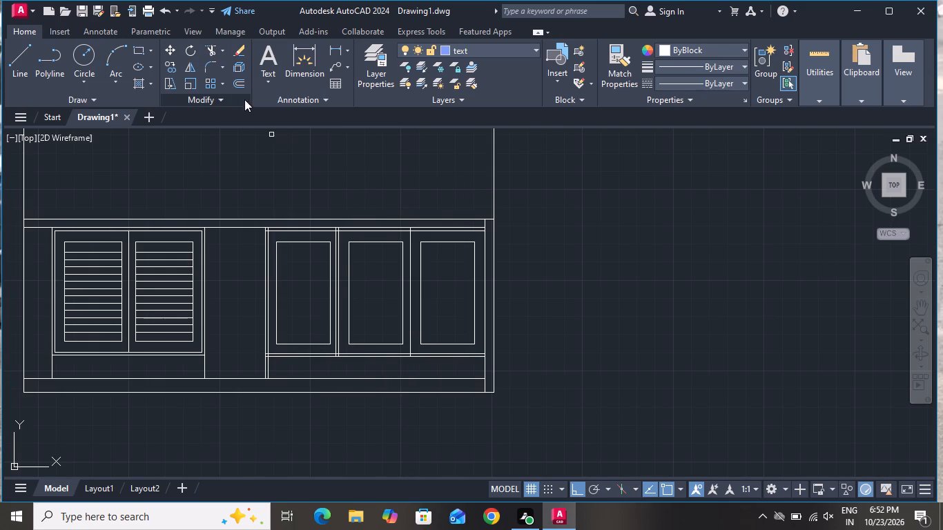
pyautogui.scroll(3, 329, 227)
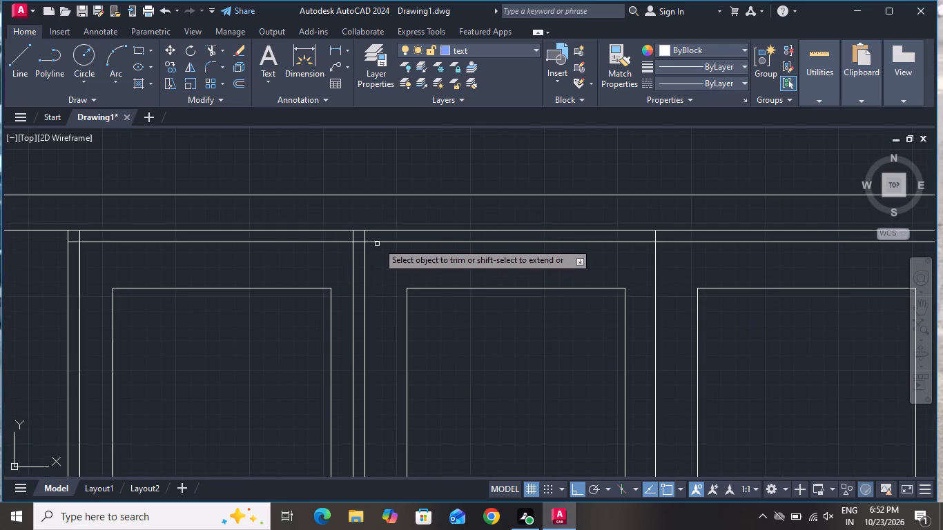
pyautogui.click(378, 239)
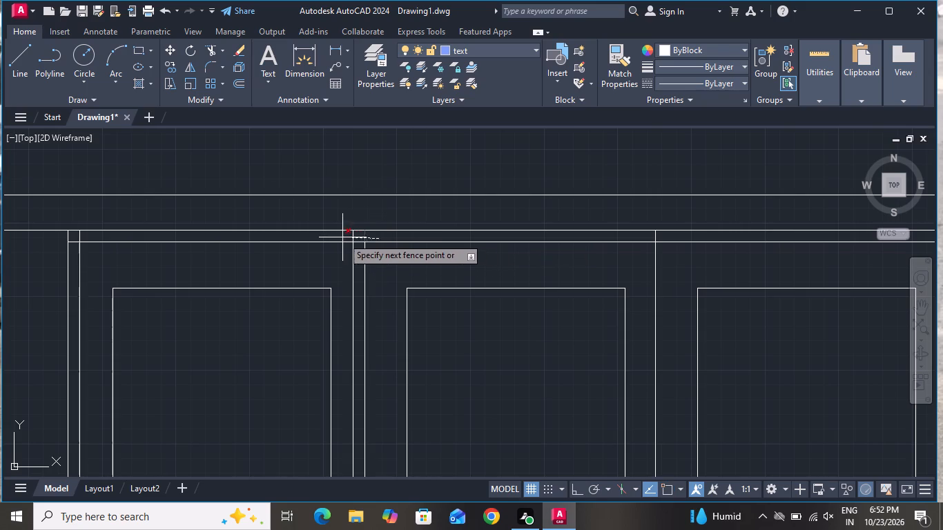
pyautogui.click(328, 232)
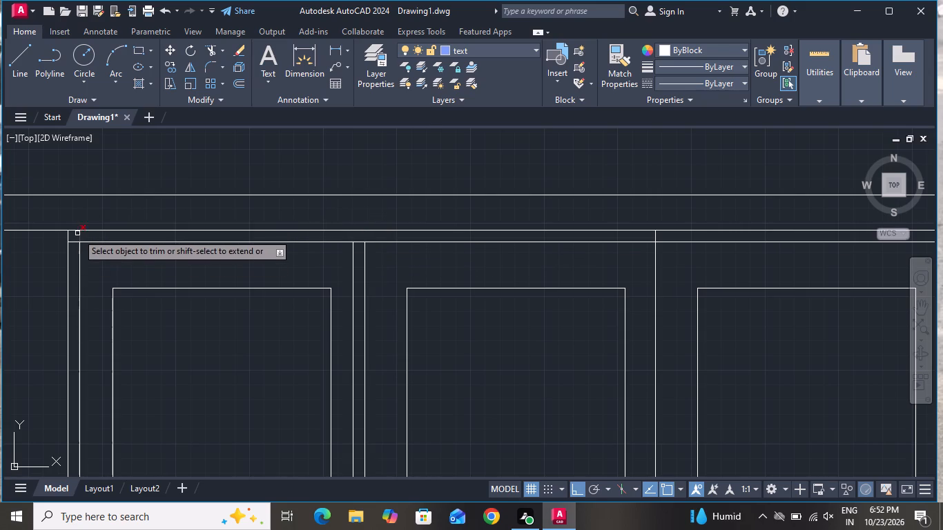
pyautogui.click(77, 233)
pyautogui.click(78, 237)
pyautogui.click(76, 242)
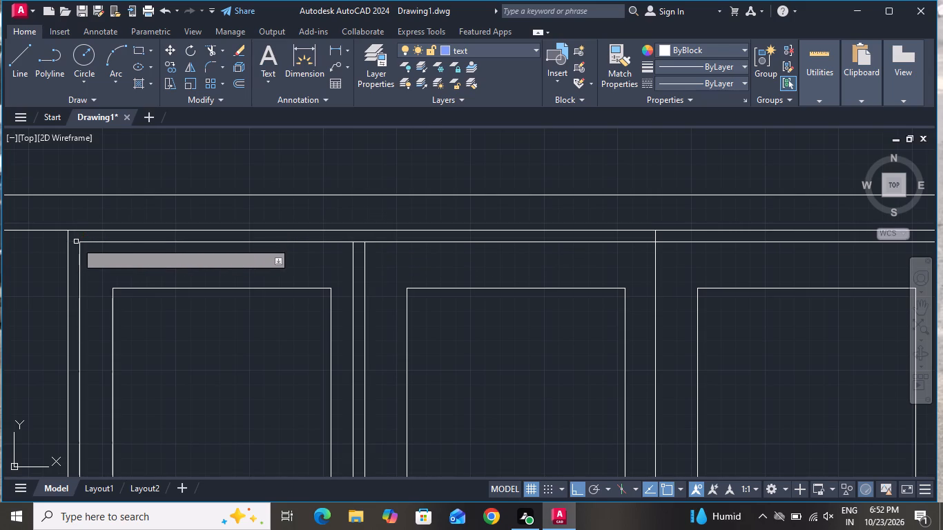
# Trim the offset overlaps at the unit's lower-left corner, the offset vertical below it, and the left divider pair's lower ends.
pyautogui.scroll(-4, 110, 219)
pyautogui.scroll(4, 115, 304)
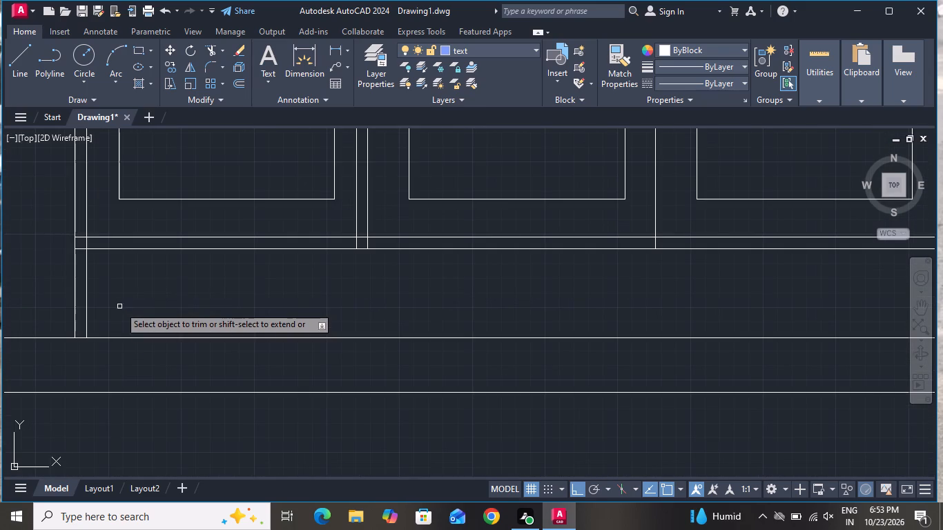
pyautogui.click(84, 239)
pyautogui.click(86, 244)
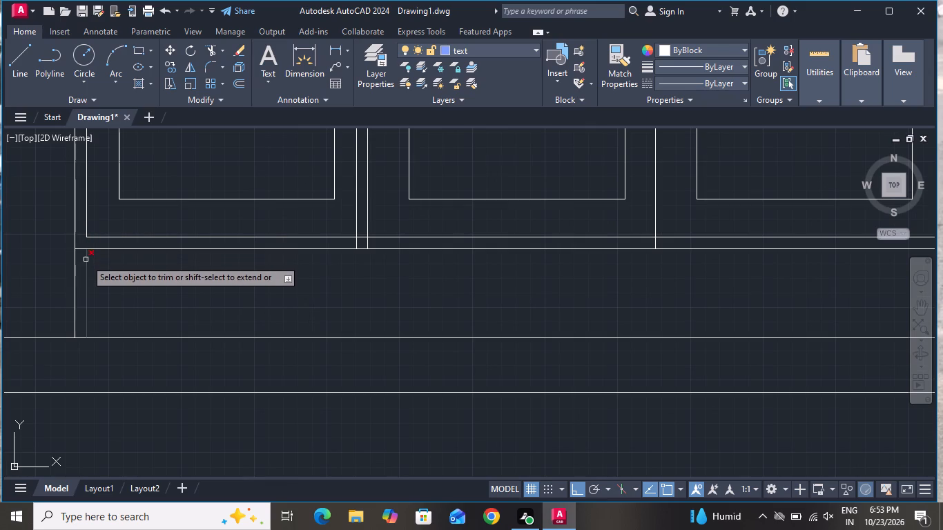
pyautogui.click(86, 259)
pyautogui.click(371, 242)
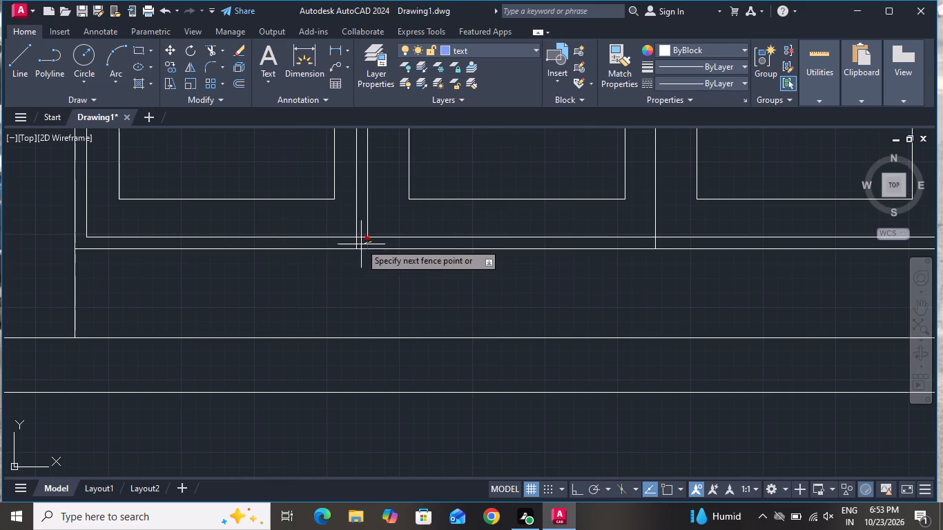
pyautogui.click(356, 239)
# Trim the right divider's upper and lower ends back to the inner frame lines and finish trimming.
pyautogui.scroll(-4, 310, 293)
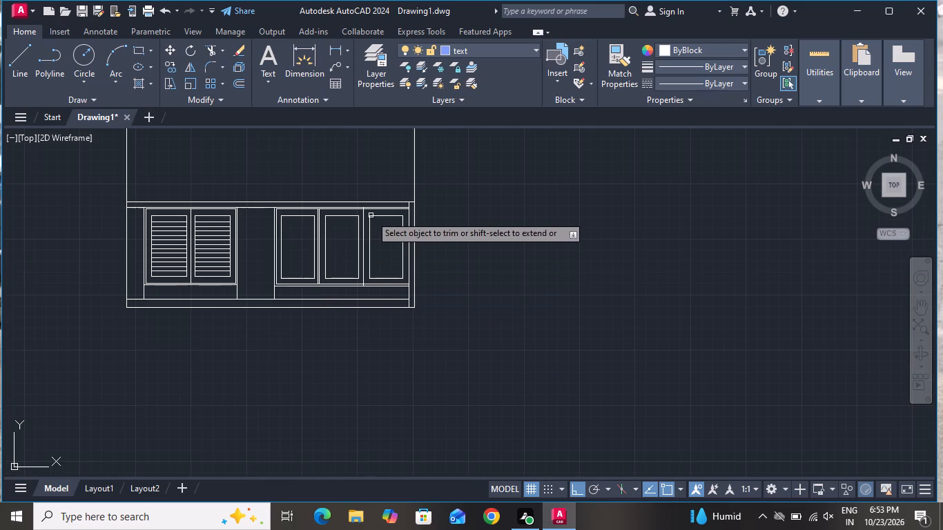
pyautogui.scroll(3, 367, 207)
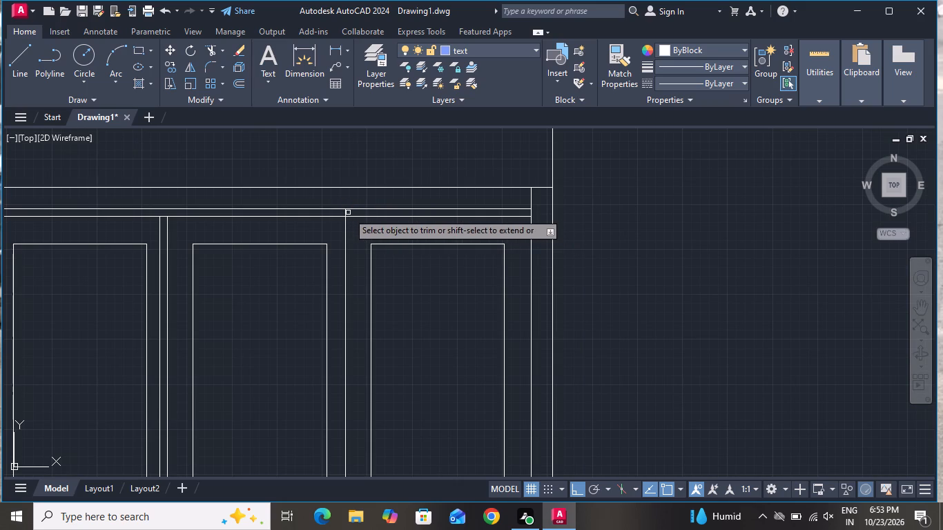
pyautogui.click(348, 213)
pyautogui.click(344, 213)
pyautogui.scroll(-2, 370, 197)
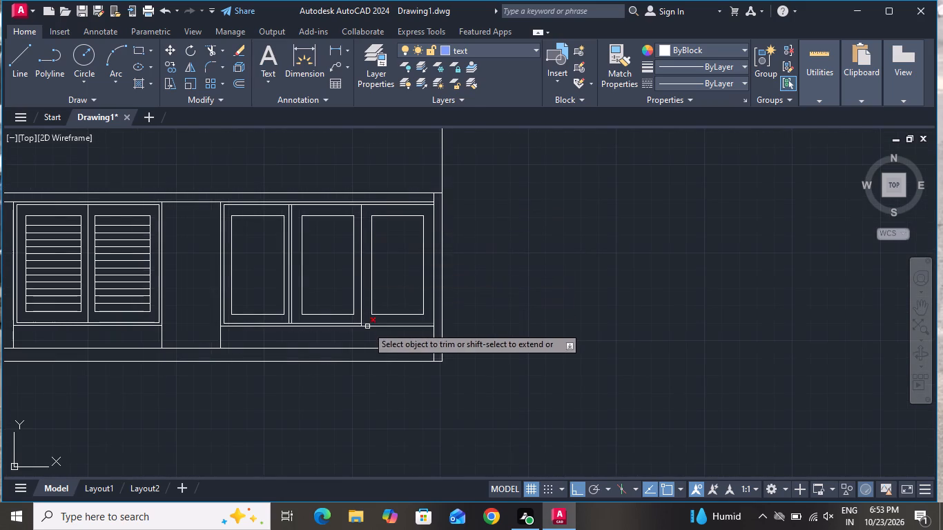
pyautogui.scroll(3, 359, 331)
pyautogui.click(358, 312)
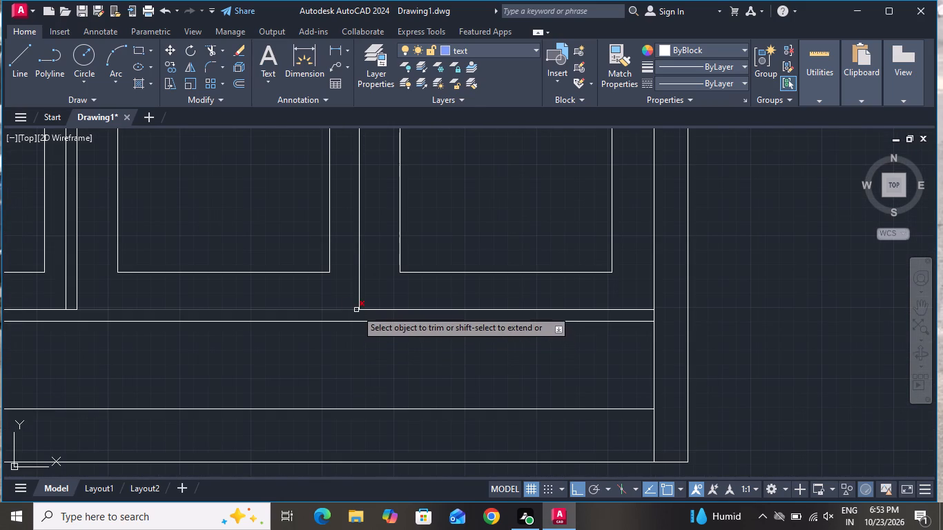
pyautogui.scroll(-2, 307, 333)
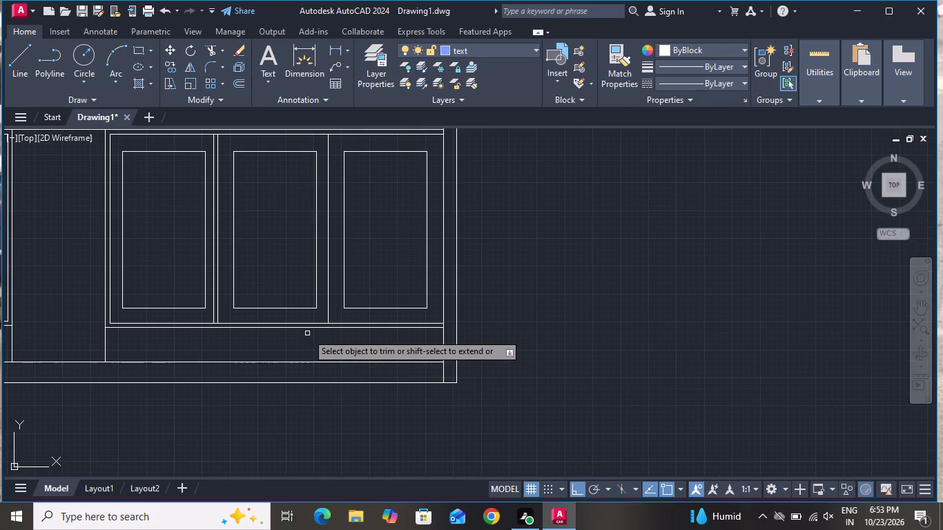
pyautogui.scroll(-1, 307, 332)
pyautogui.rightClick(378, 269)
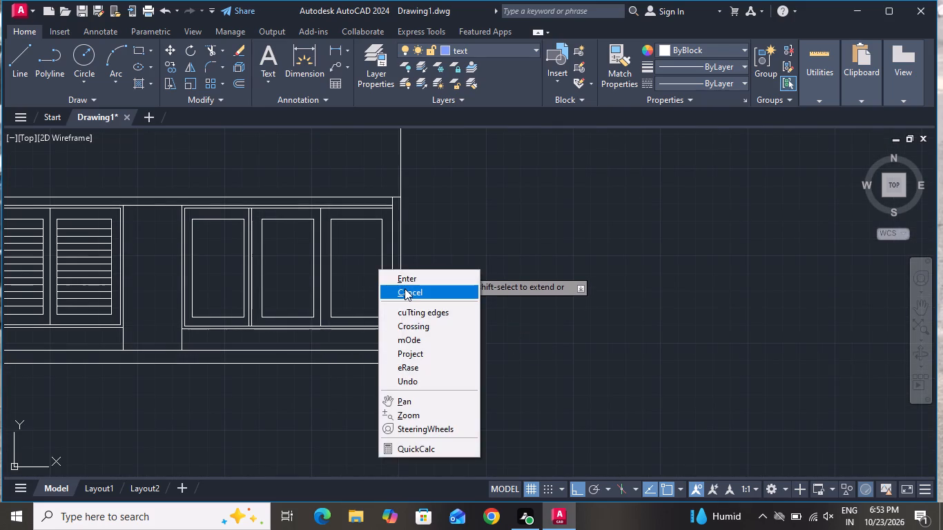
pyautogui.click(405, 288)
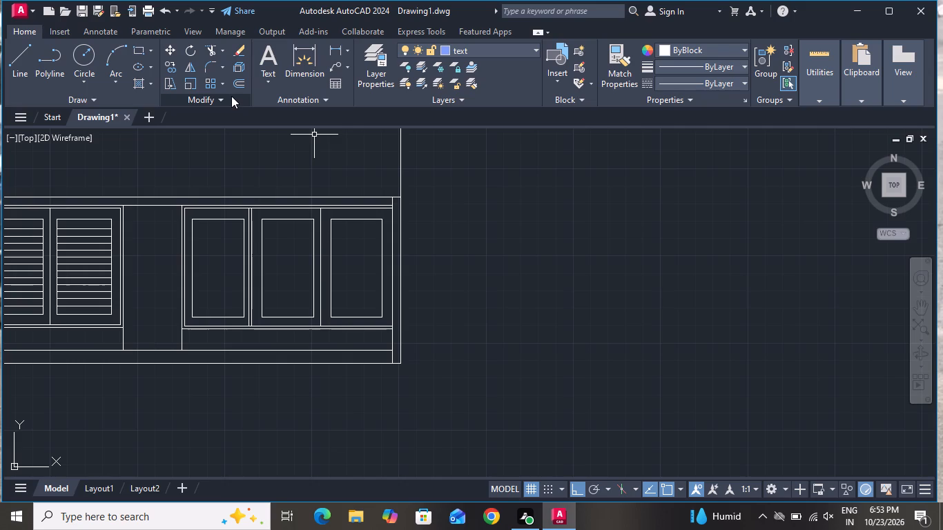
# Offset the inset rectangles of all three panels 1" inwards.
pyautogui.write('o 1')
pyautogui.hotkey('shift', '"')
pyautogui.press('Return')
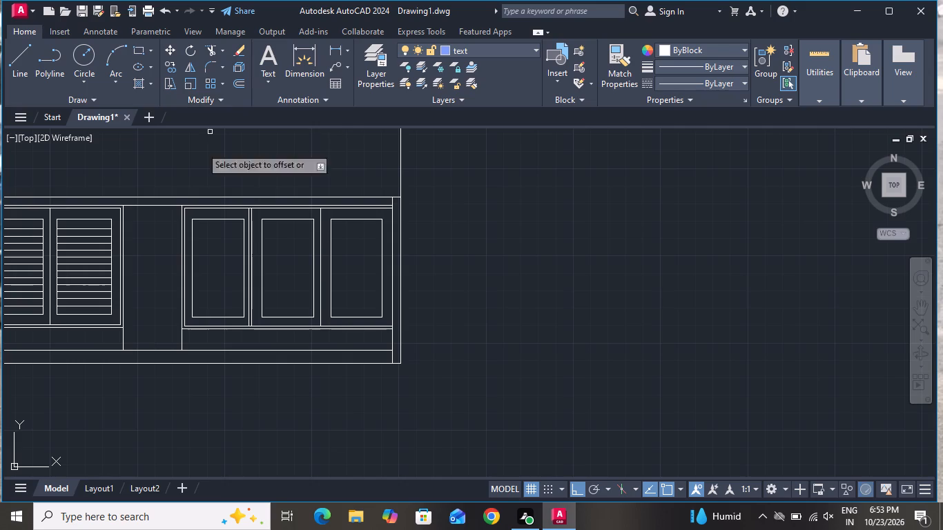
pyautogui.click(233, 218)
pyautogui.click(233, 233)
pyautogui.click(295, 219)
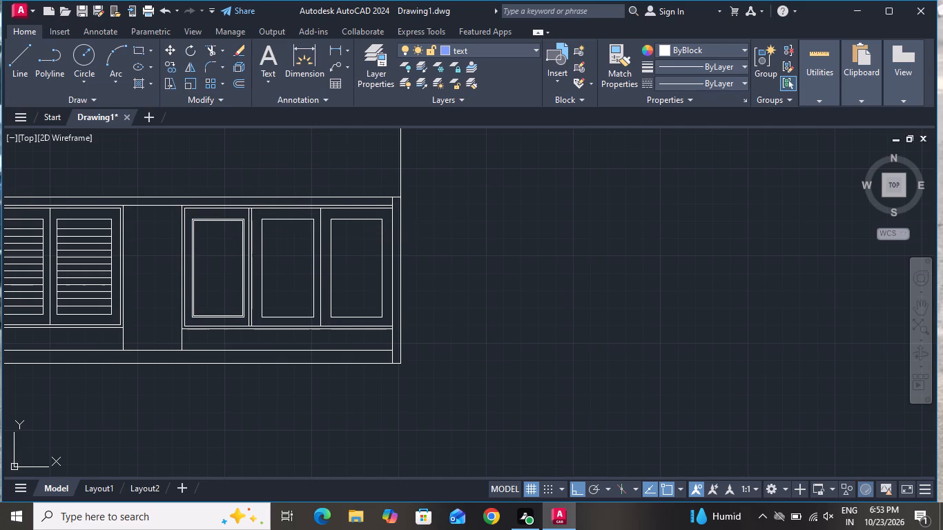
pyautogui.click(295, 236)
pyautogui.click(342, 222)
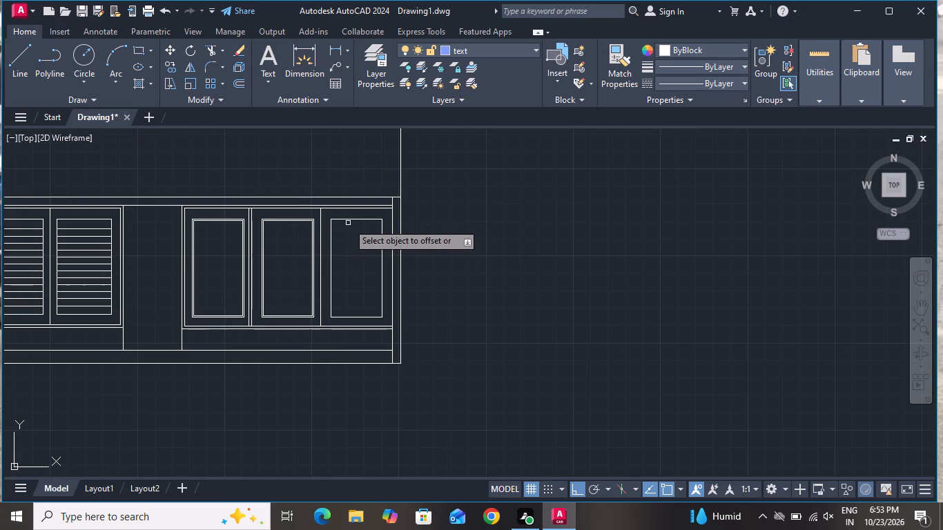
pyautogui.click(349, 219)
pyautogui.click(351, 255)
pyautogui.rightClick(364, 234)
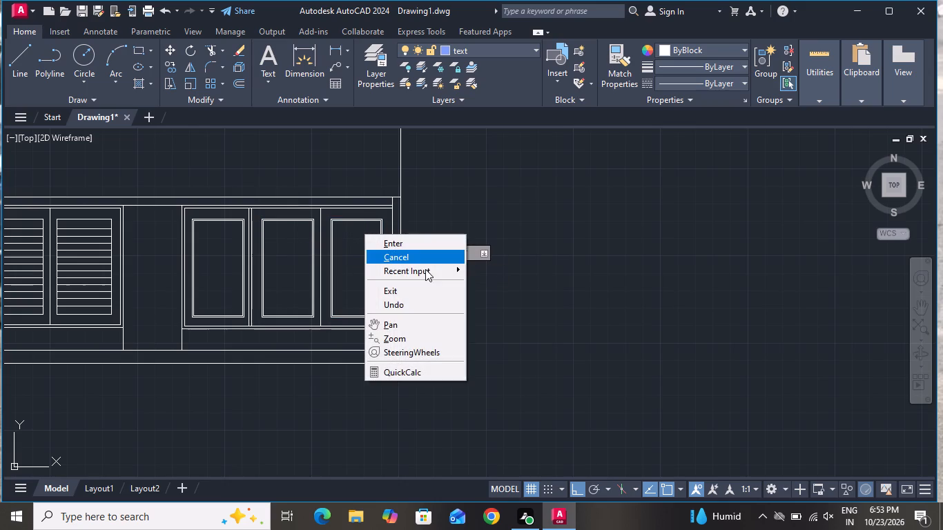
pyautogui.click(419, 251)
# Draw a horizontal line about 3' long across the leftmost panel's inset rectangle, a little below its inner top edge.
pyautogui.click(26, 49)
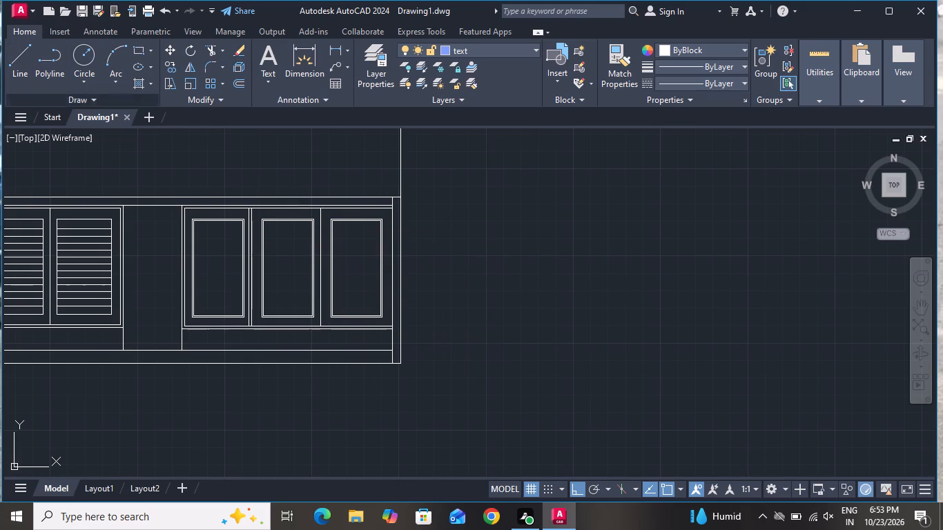
pyautogui.scroll(2, 207, 211)
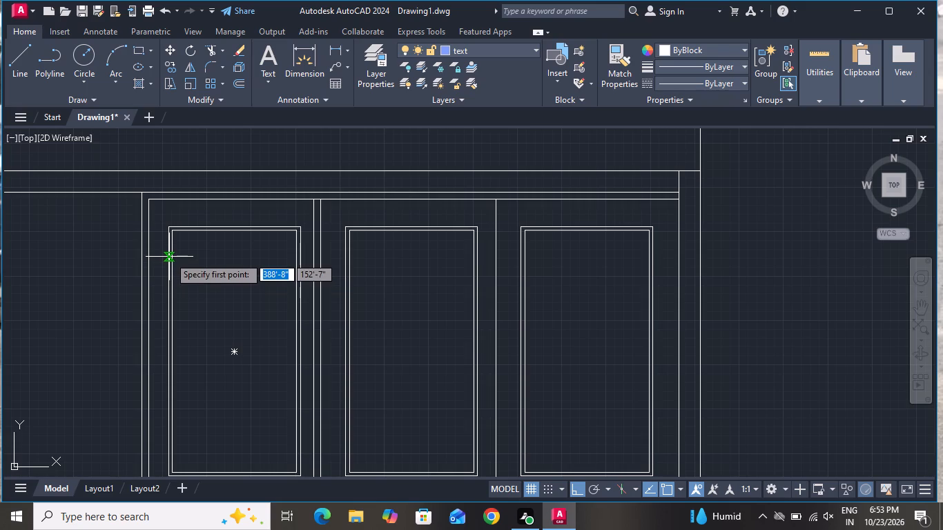
pyautogui.scroll(-2, 179, 248)
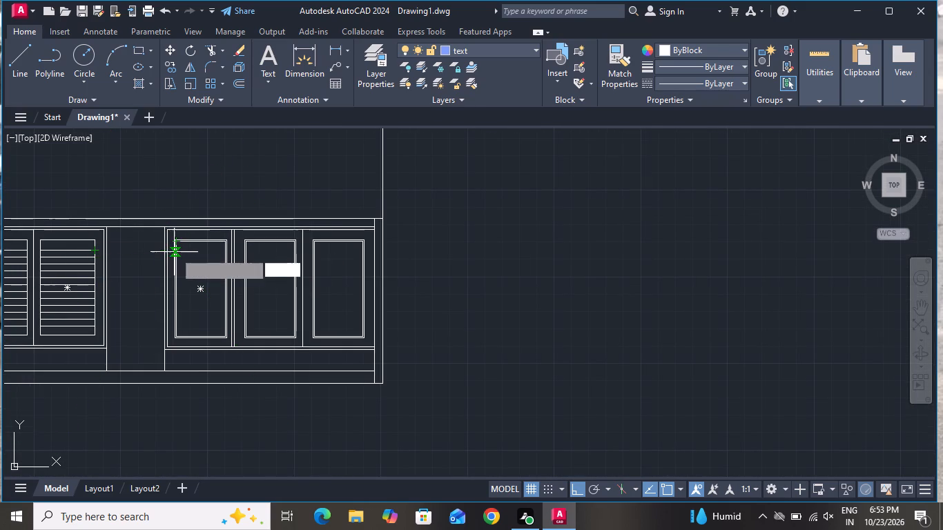
pyautogui.scroll(2, 175, 251)
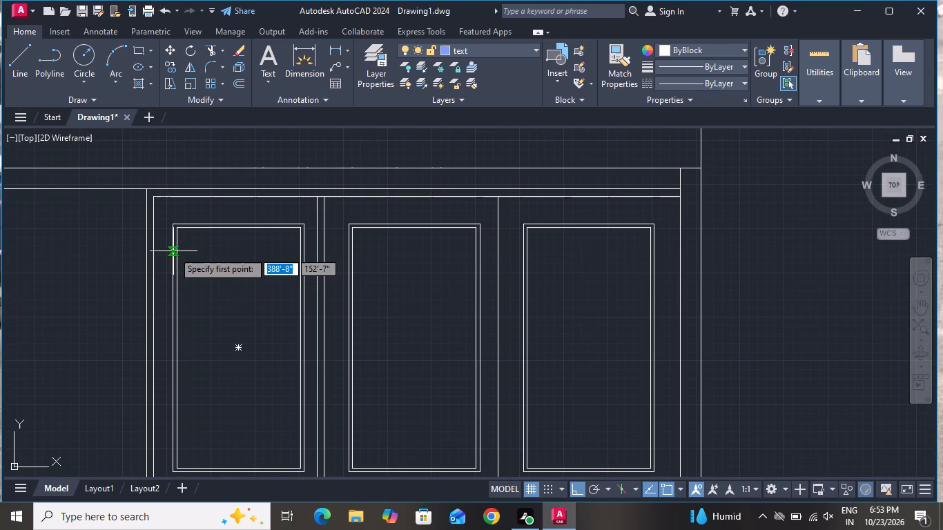
pyautogui.click(177, 249)
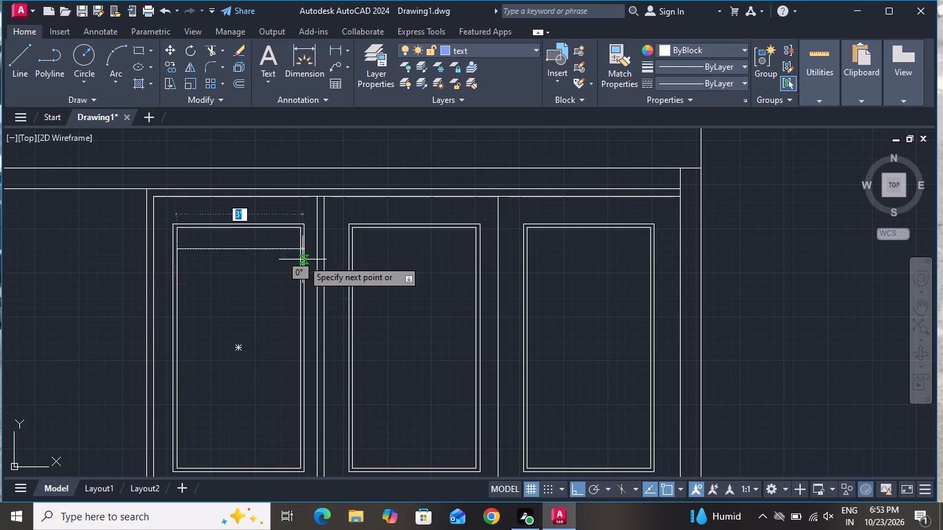
pyautogui.click(301, 250)
pyautogui.rightClick(301, 250)
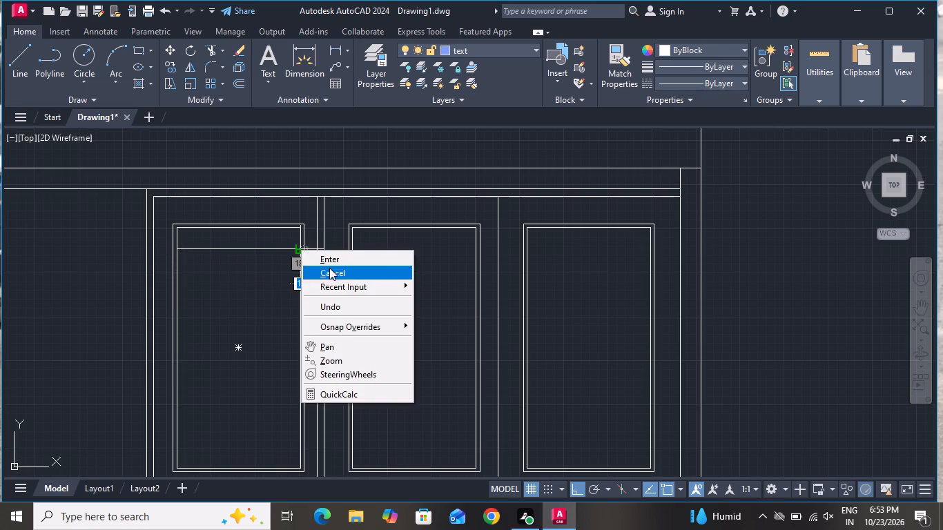
pyautogui.click(329, 271)
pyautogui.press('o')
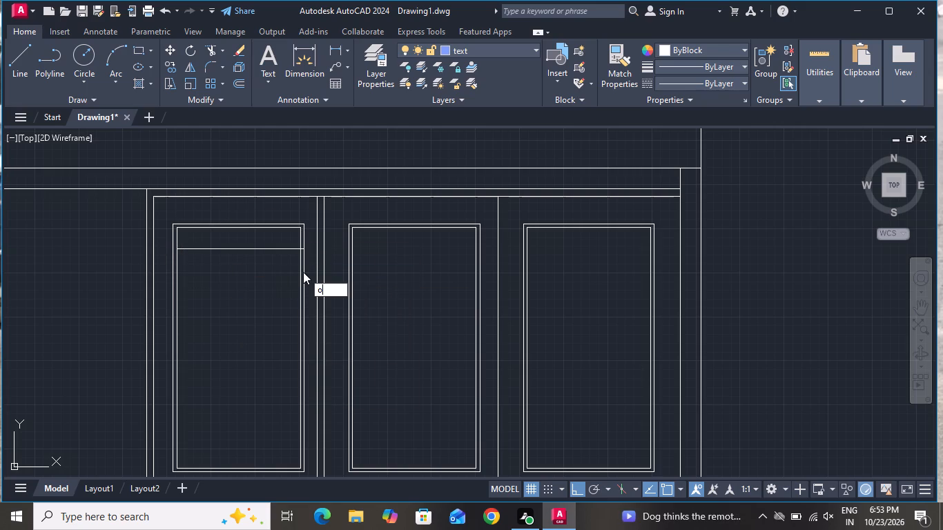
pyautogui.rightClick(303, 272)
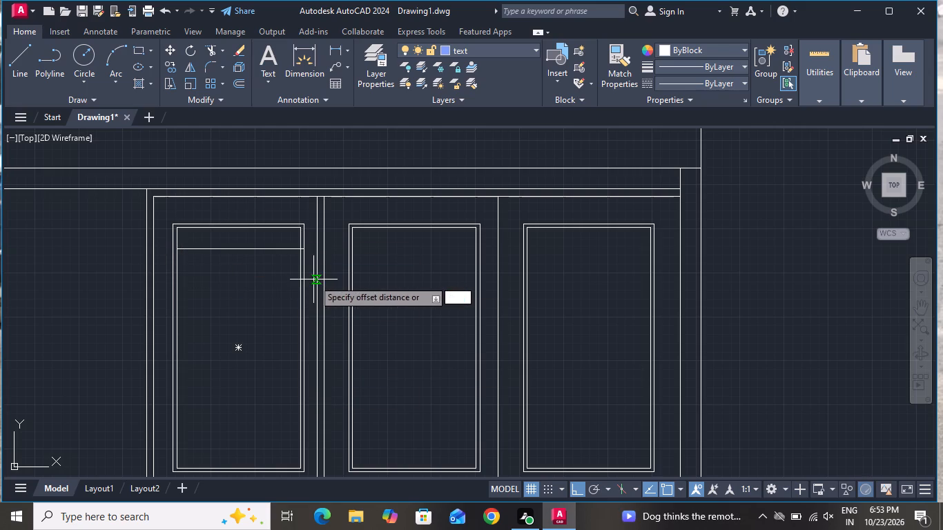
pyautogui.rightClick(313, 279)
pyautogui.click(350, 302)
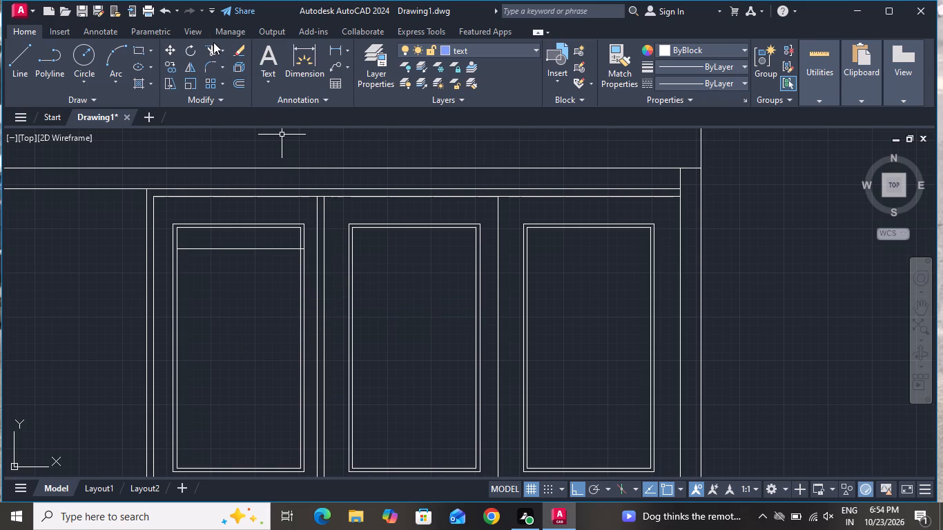
# Trim the new horizontal line's overhang between the leftmost panel's inner and outer rectangles.
pyautogui.click(212, 43)
pyautogui.scroll(1, 314, 262)
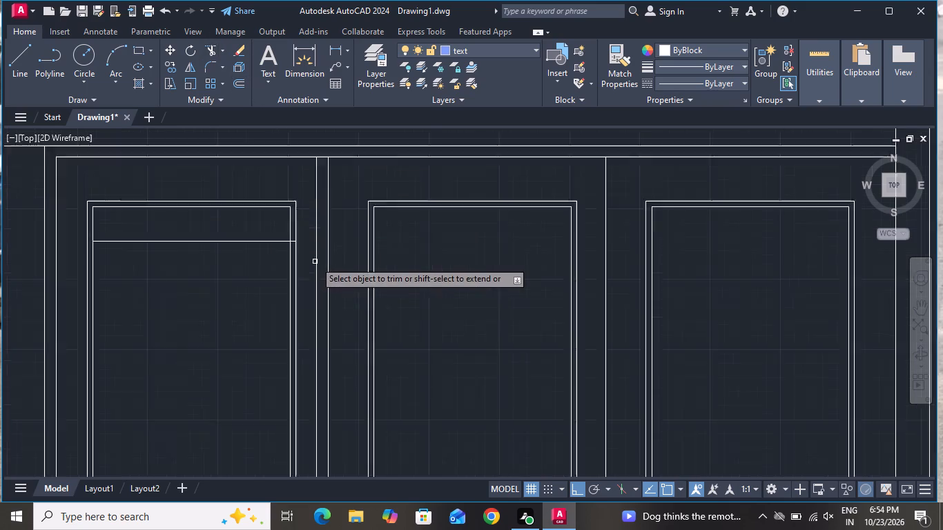
pyautogui.scroll(2, 315, 261)
pyautogui.click(263, 200)
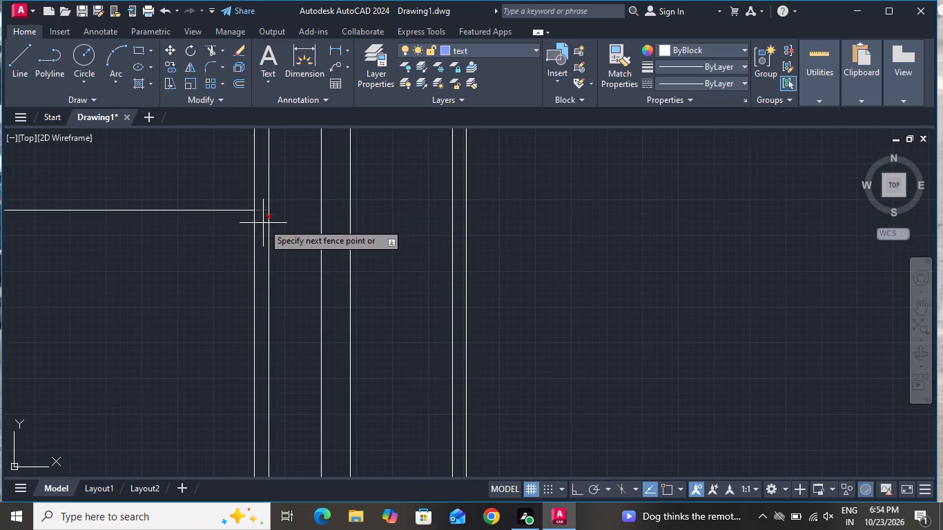
pyautogui.click(263, 223)
pyautogui.rightClick(297, 205)
pyautogui.click(309, 224)
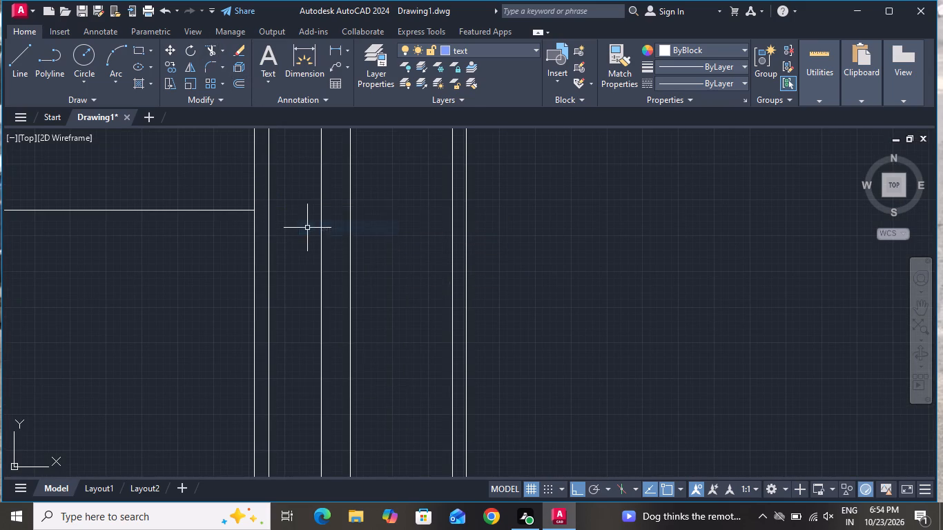
# Offset the leftmost panel's horizontal line 5" downwards, repeating from each new line until five slat lines are added.
pyautogui.scroll(-2, 307, 228)
pyautogui.write('o')
pyautogui.press('space')
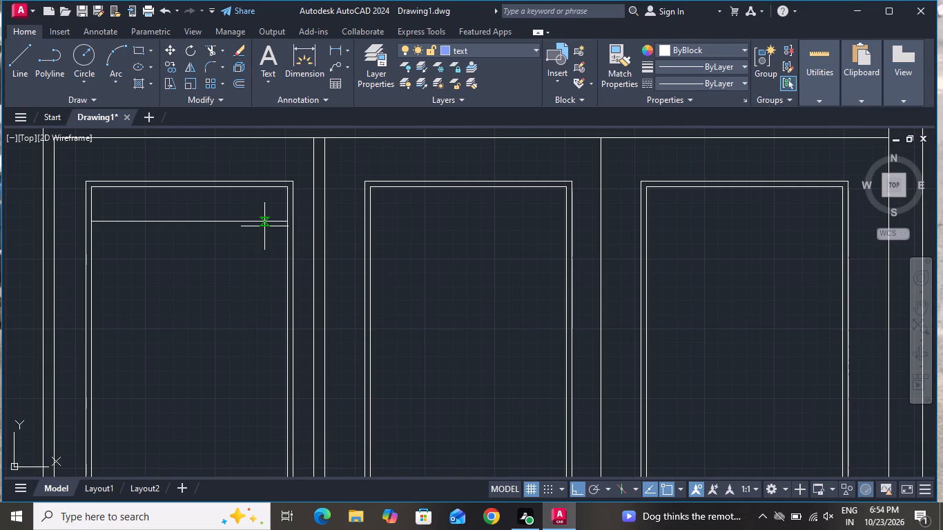
pyautogui.press('5')
pyautogui.hotkey('shift', '"')
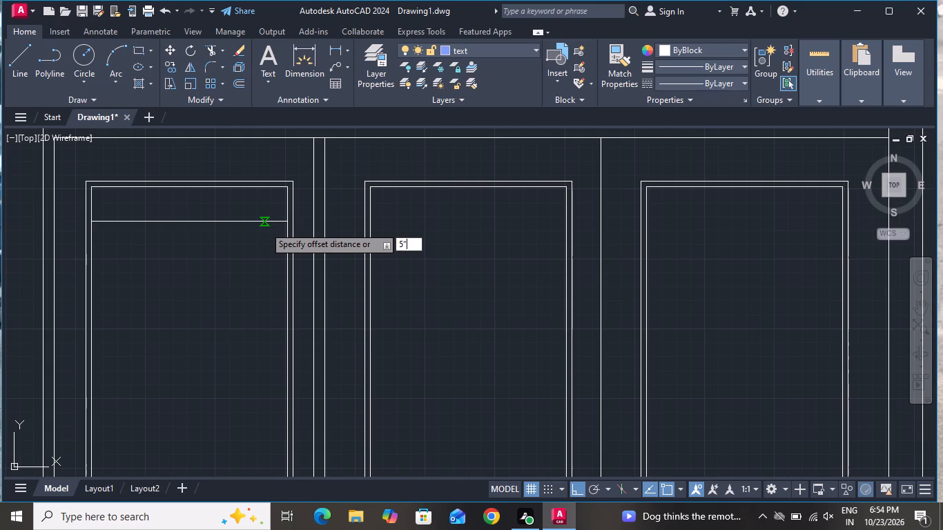
pyautogui.press('Return')
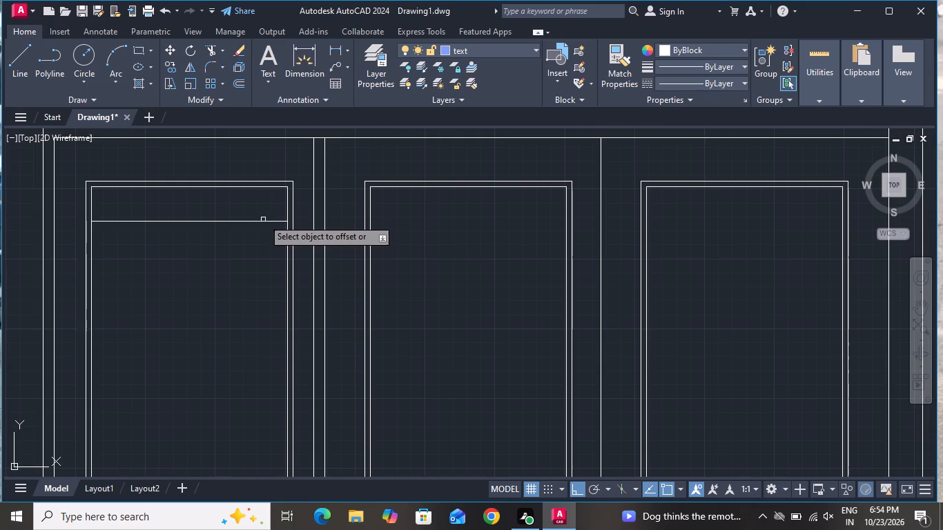
pyautogui.click(260, 222)
pyautogui.click(262, 239)
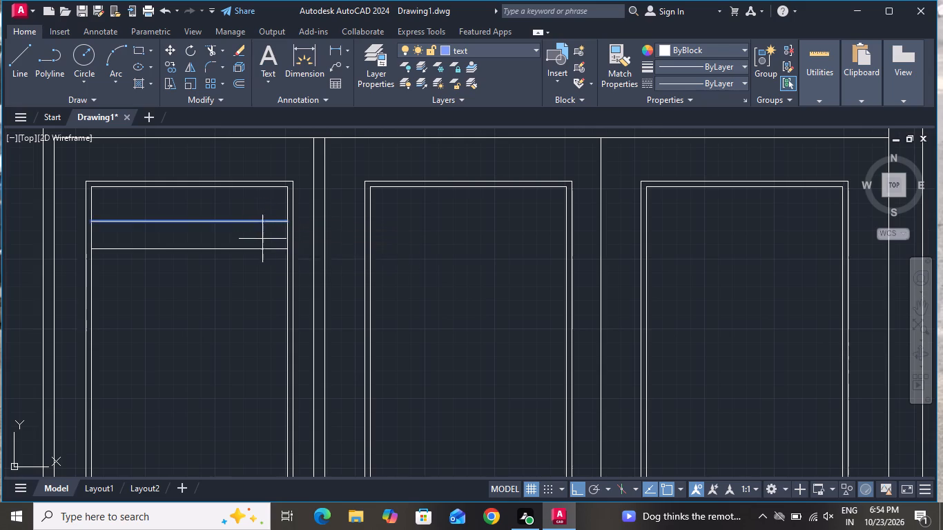
pyautogui.click(264, 252)
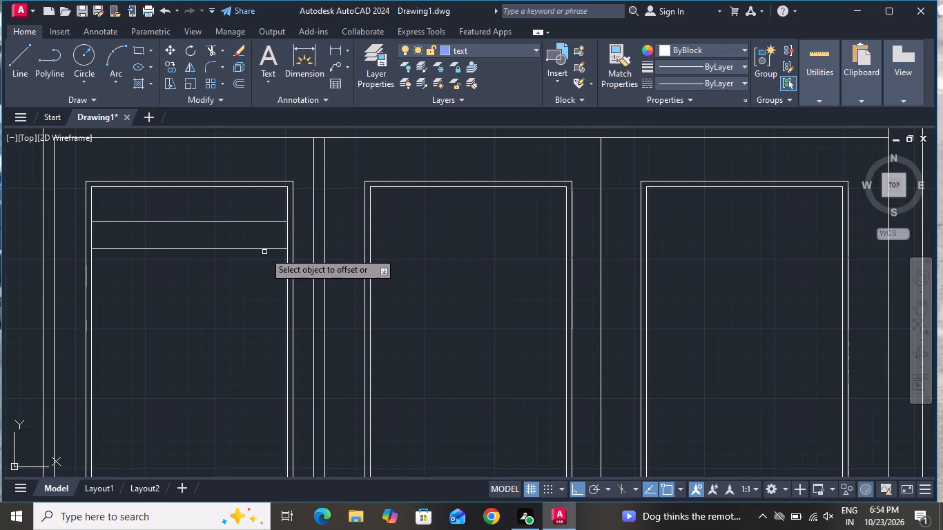
pyautogui.click(265, 249)
pyautogui.click(260, 280)
pyautogui.click(260, 276)
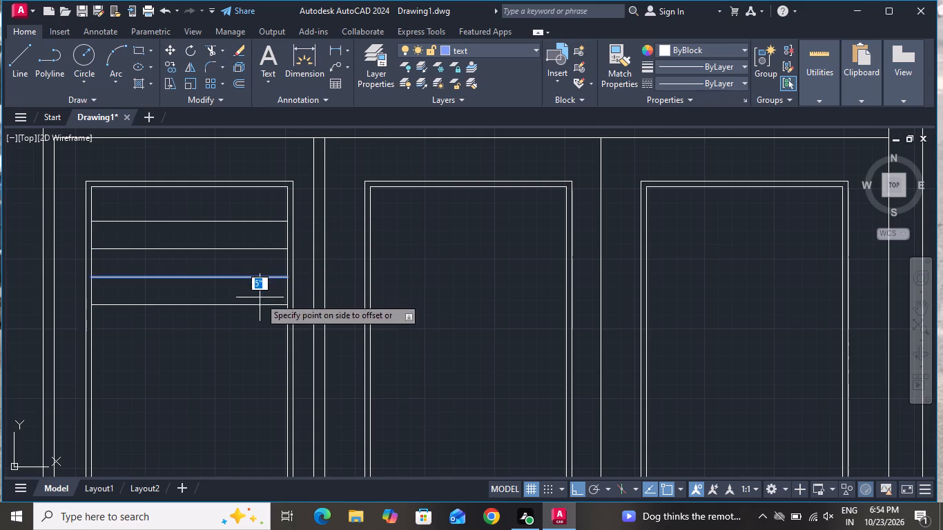
pyautogui.click(260, 297)
pyautogui.click(253, 306)
pyautogui.click(251, 320)
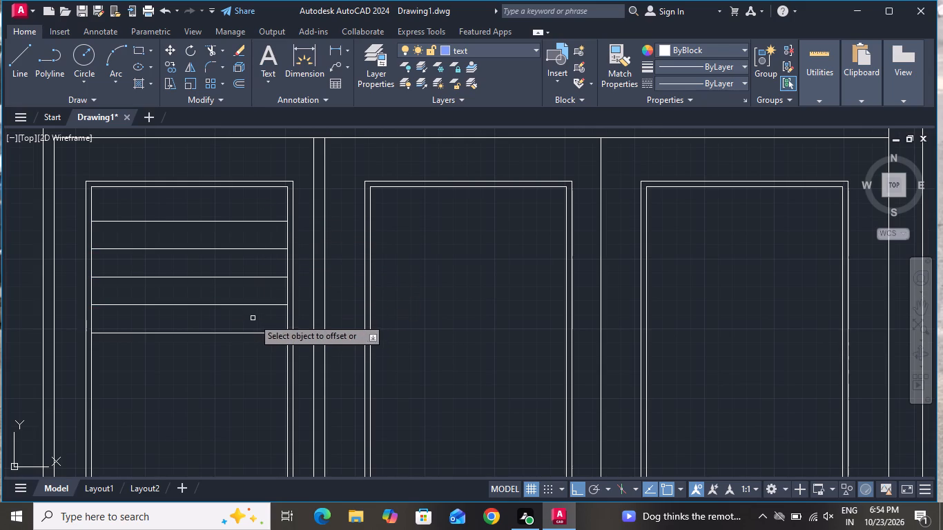
pyautogui.click(248, 331)
pyautogui.click(237, 360)
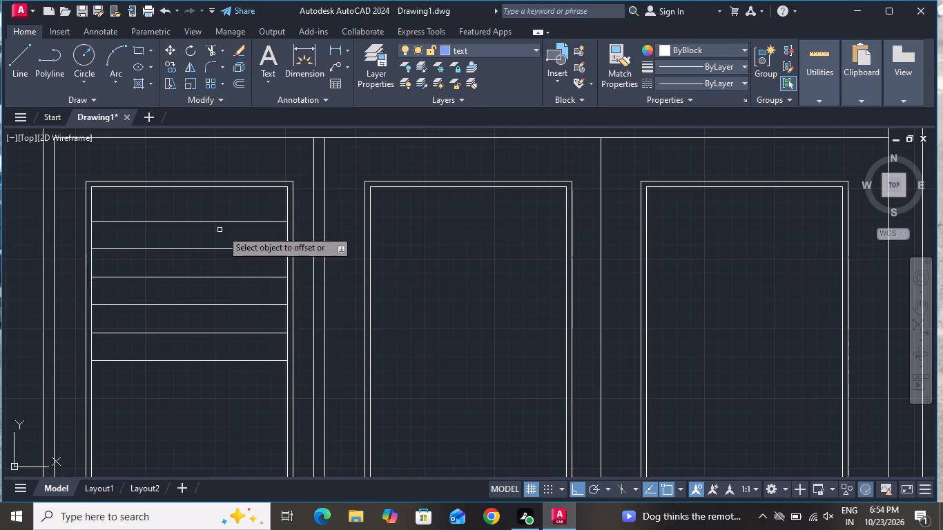
# Continue the 5" downward offsets from the lowest slat line, adding seven more down to the leftmost panel's bottom edge.
pyautogui.scroll(-3, 235, 225)
pyautogui.scroll(2, 235, 270)
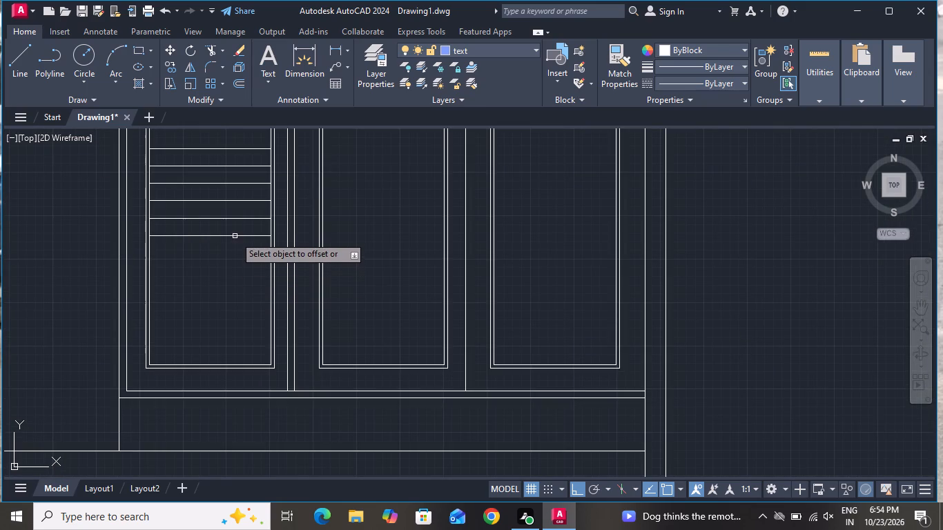
pyautogui.click(235, 234)
pyautogui.click(220, 285)
pyautogui.click(223, 253)
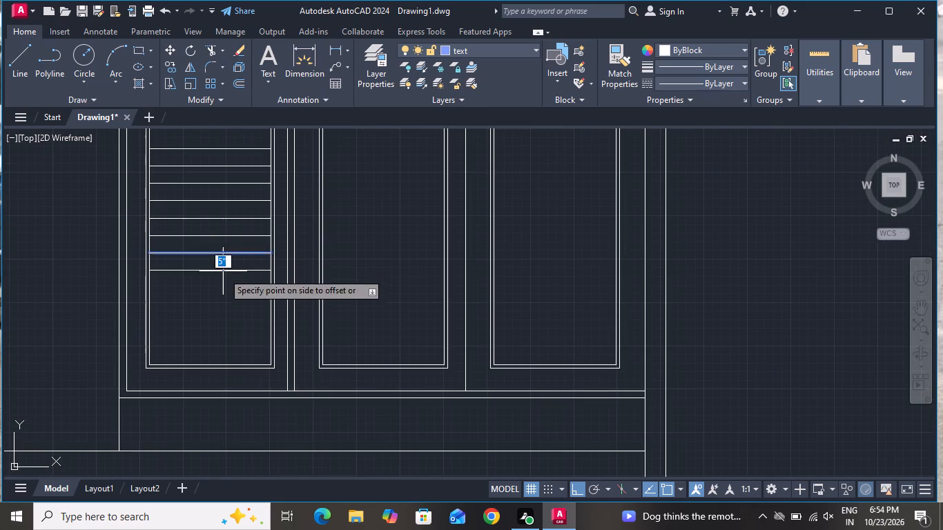
pyautogui.click(222, 286)
pyautogui.click(225, 271)
pyautogui.click(218, 311)
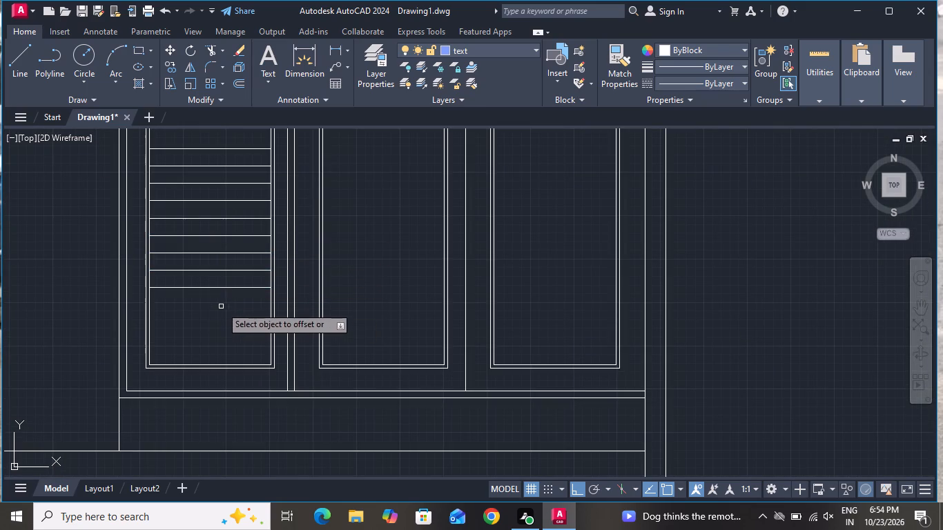
pyautogui.click(228, 286)
pyautogui.click(223, 322)
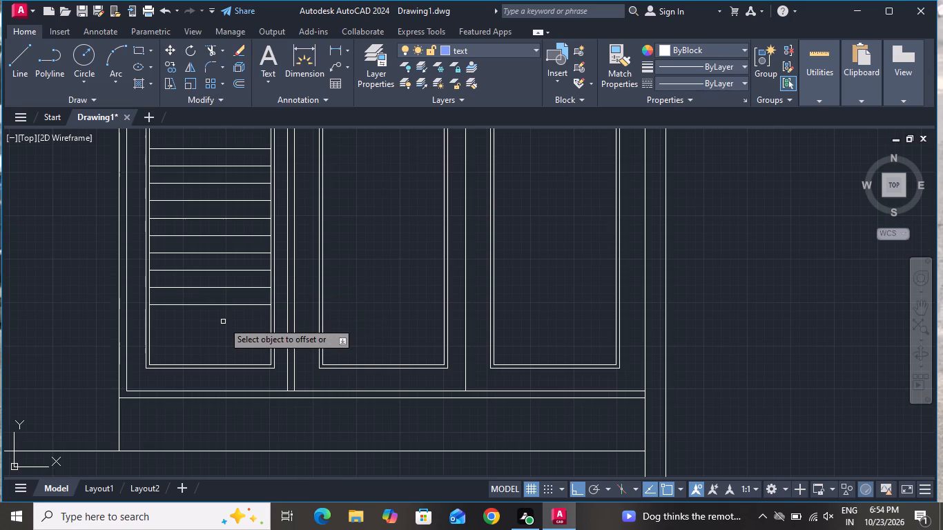
pyautogui.click(227, 304)
pyautogui.click(226, 337)
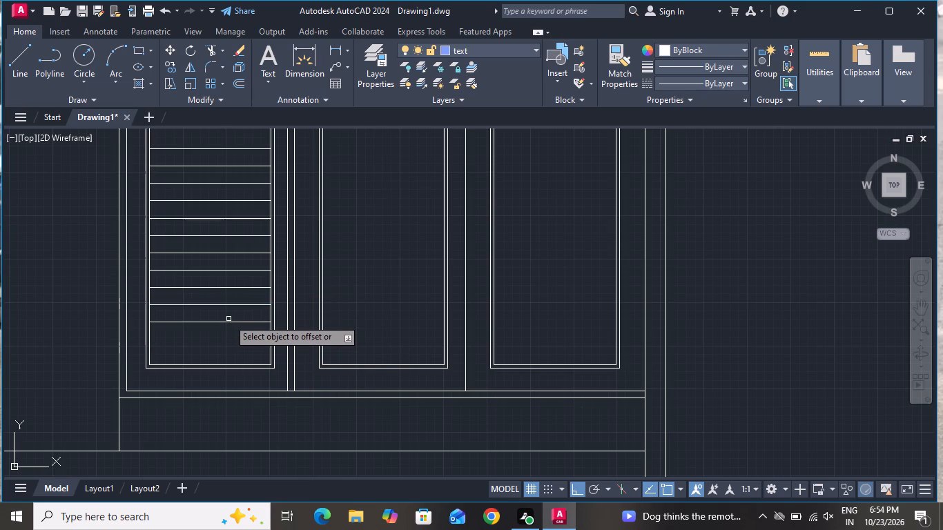
pyautogui.click(229, 321)
pyautogui.click(226, 338)
pyautogui.click(224, 339)
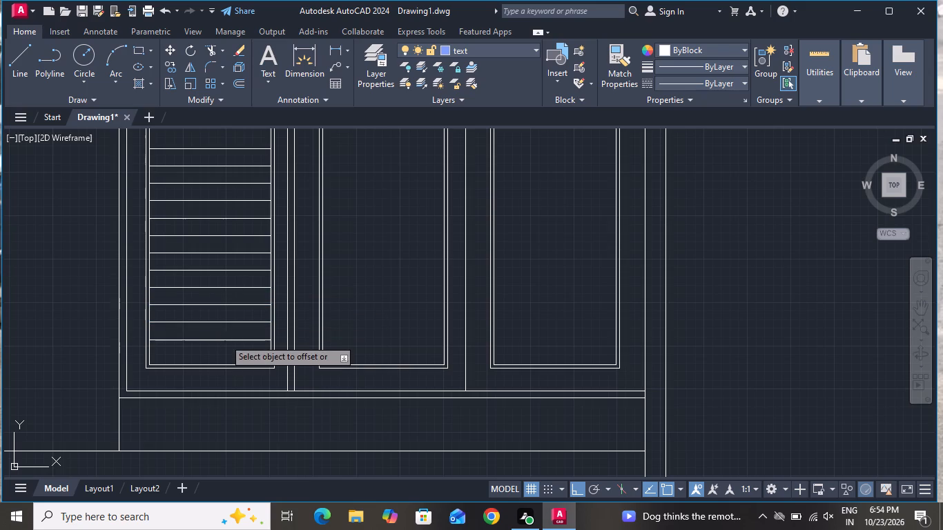
pyautogui.click(224, 351)
pyautogui.rightClick(349, 235)
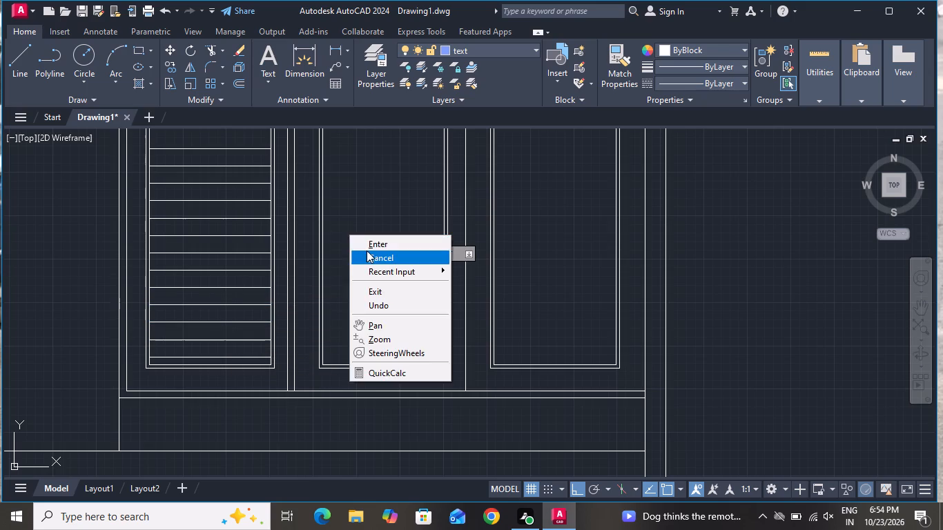
pyautogui.click(367, 251)
# Draw a horizontal line across the middle panel's inner rectangle, level with the top slat line of the leftmost panel.
pyautogui.scroll(-1, 368, 266)
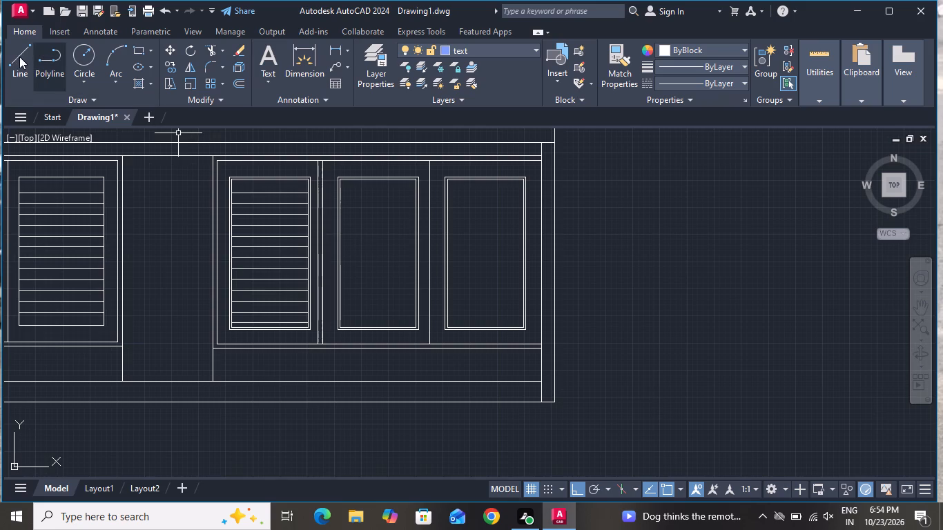
pyautogui.click(19, 57)
pyautogui.scroll(1, 340, 181)
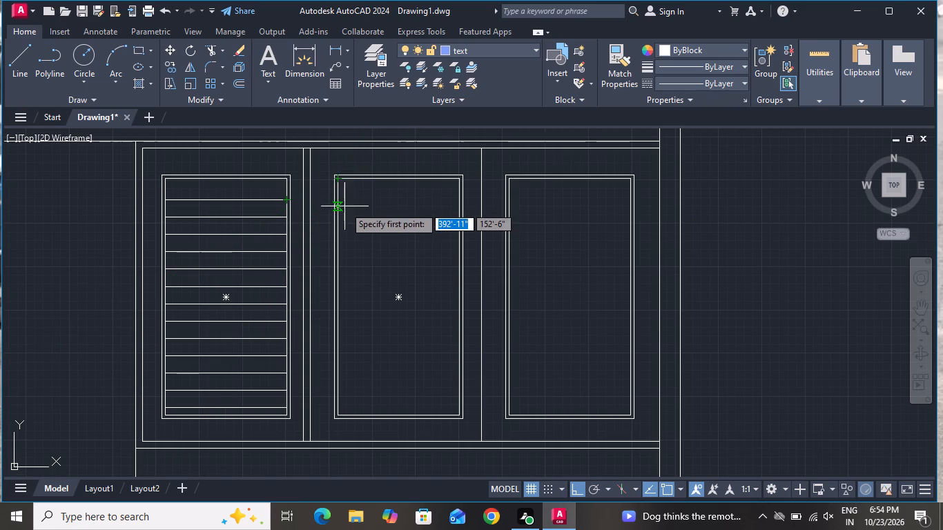
pyautogui.scroll(2, 344, 206)
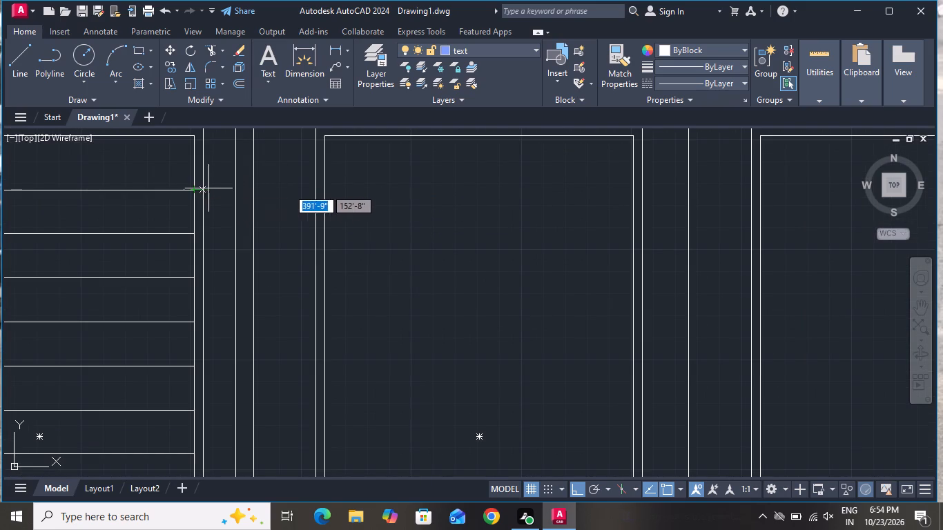
pyautogui.click(323, 191)
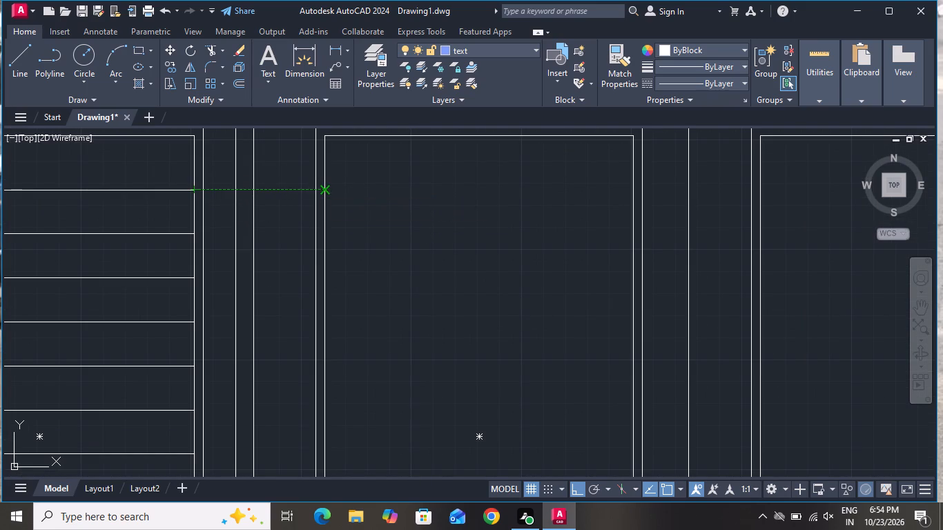
pyautogui.click(635, 192)
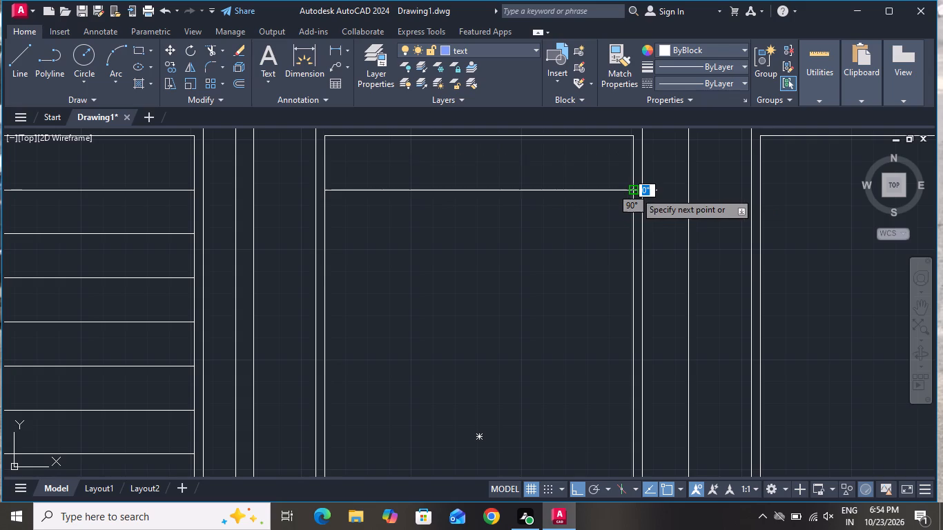
pyautogui.rightClick(635, 192)
pyautogui.click(641, 204)
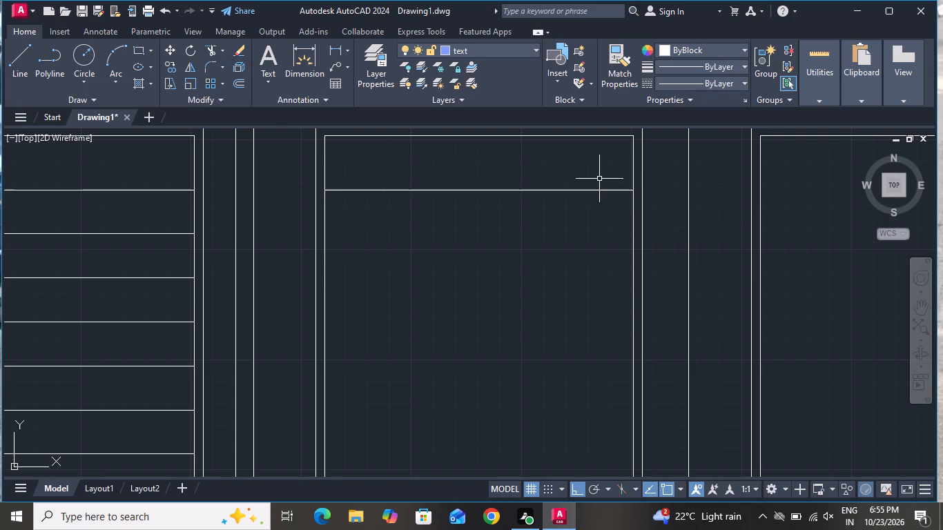
# Offset the middle panel's horizontal line 5" downwards, repeating from each new line until four slat lines are added.
pyautogui.write('o')
pyautogui.press('space')
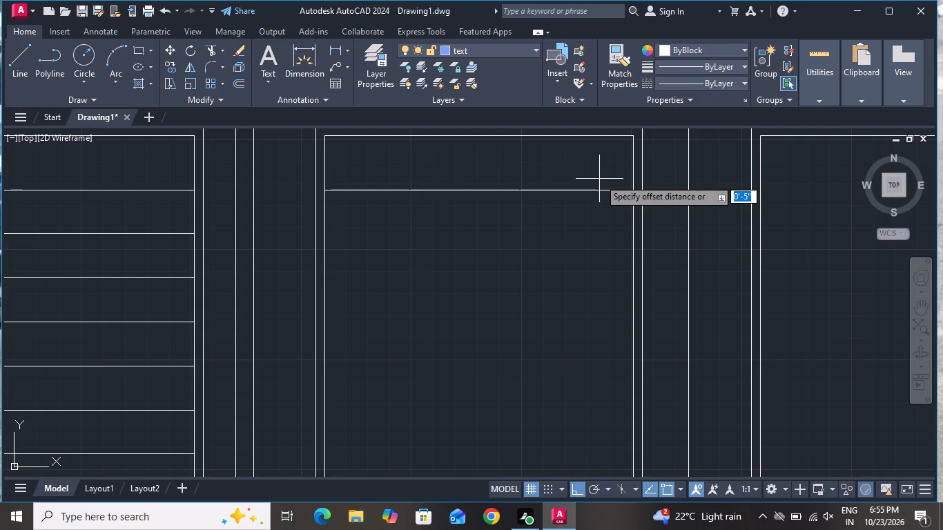
pyautogui.press('5')
pyautogui.hotkey('shift', '"')
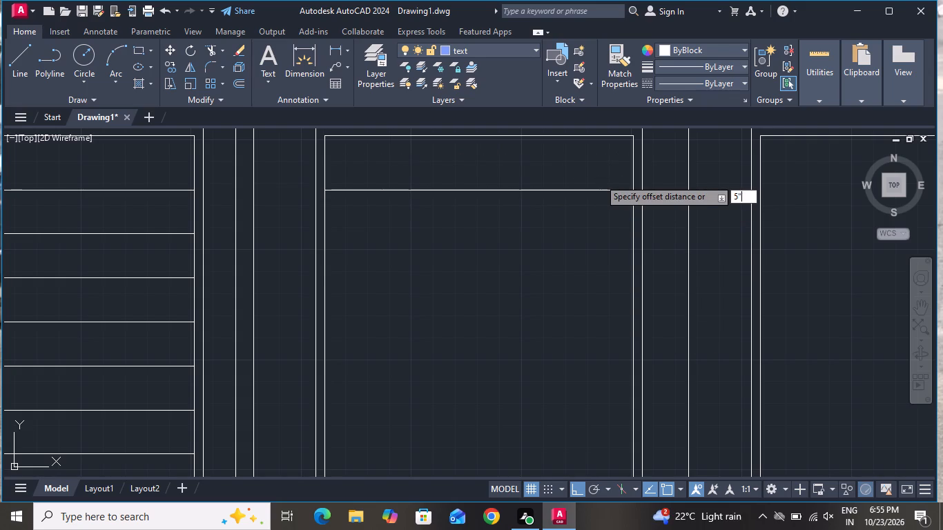
pyautogui.press('Return')
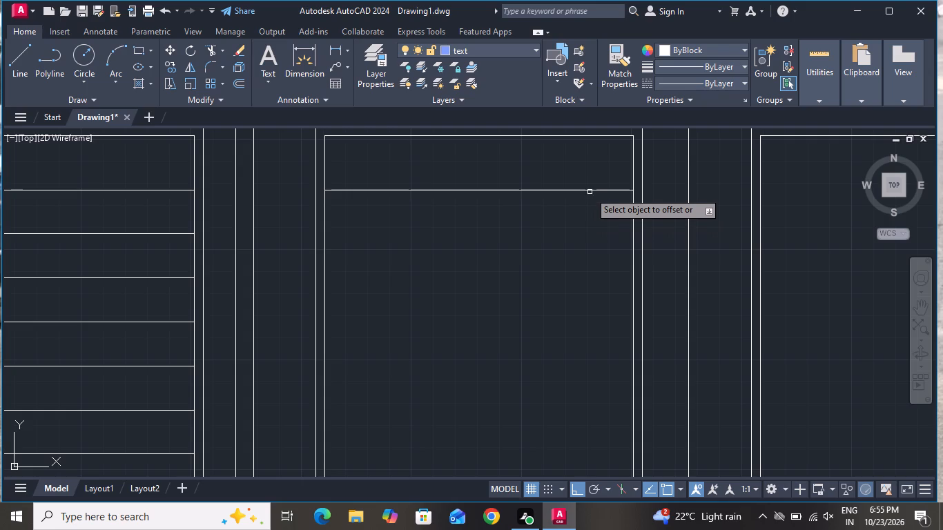
pyautogui.click(592, 189)
pyautogui.click(590, 227)
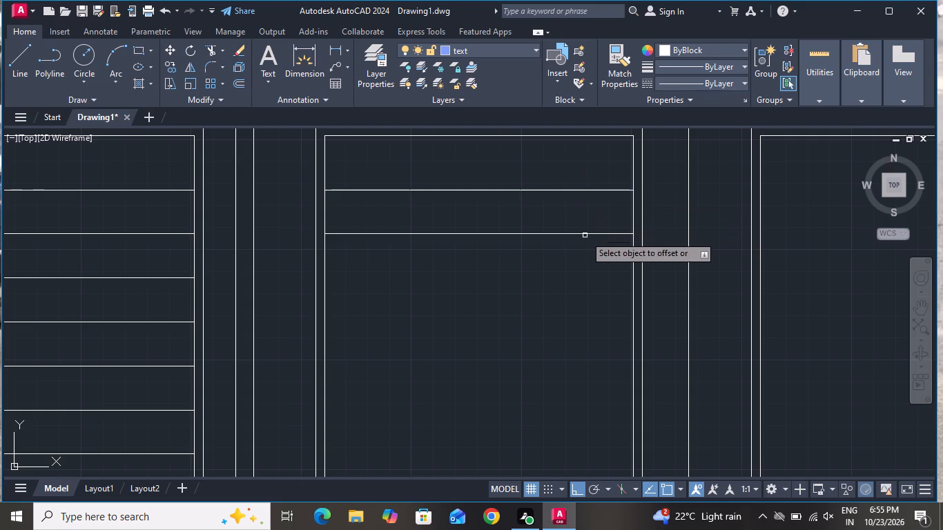
pyautogui.click(585, 235)
pyautogui.click(576, 291)
pyautogui.click(576, 275)
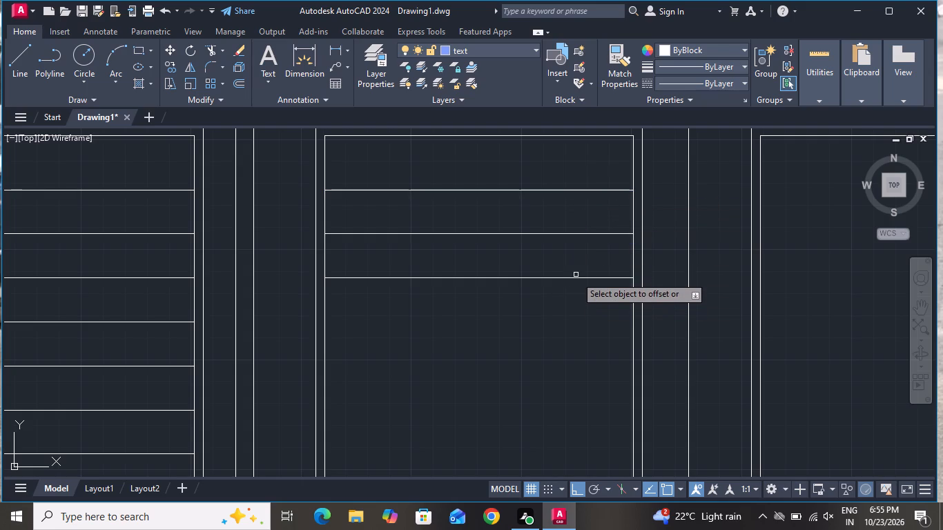
pyautogui.click(576, 276)
pyautogui.click(580, 278)
pyautogui.click(579, 291)
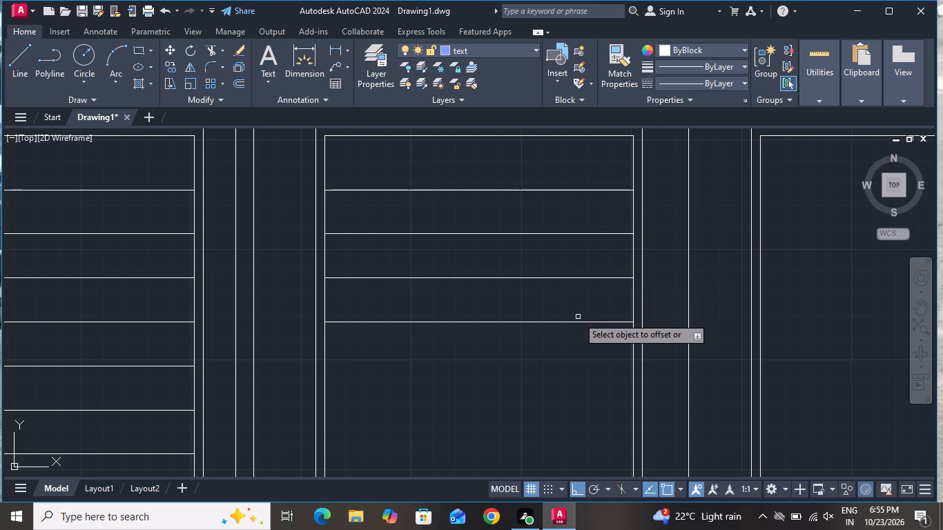
pyautogui.click(579, 321)
pyautogui.click(579, 339)
# Continue the 5" downward offsets from the middle panel's lowest slat line, adding three more lines.
pyautogui.scroll(-1, 575, 238)
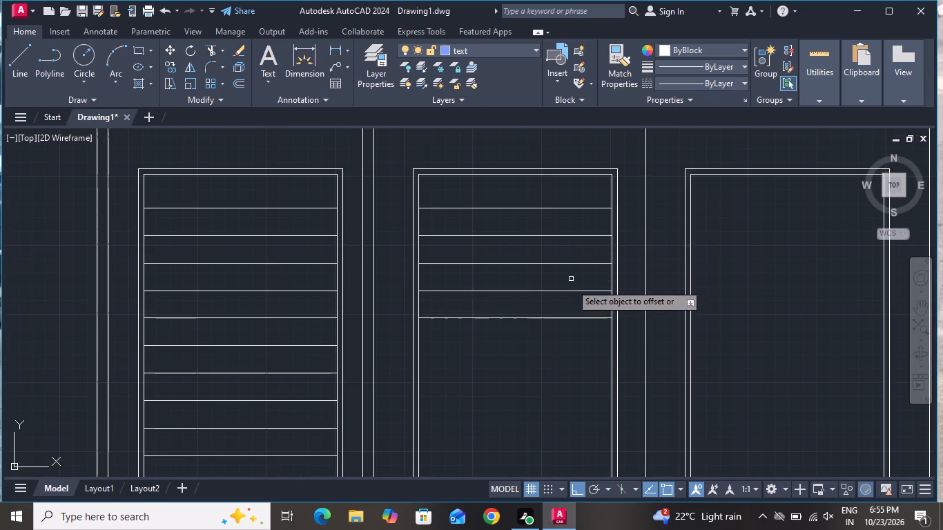
pyautogui.scroll(-1, 571, 358)
pyautogui.scroll(2, 556, 383)
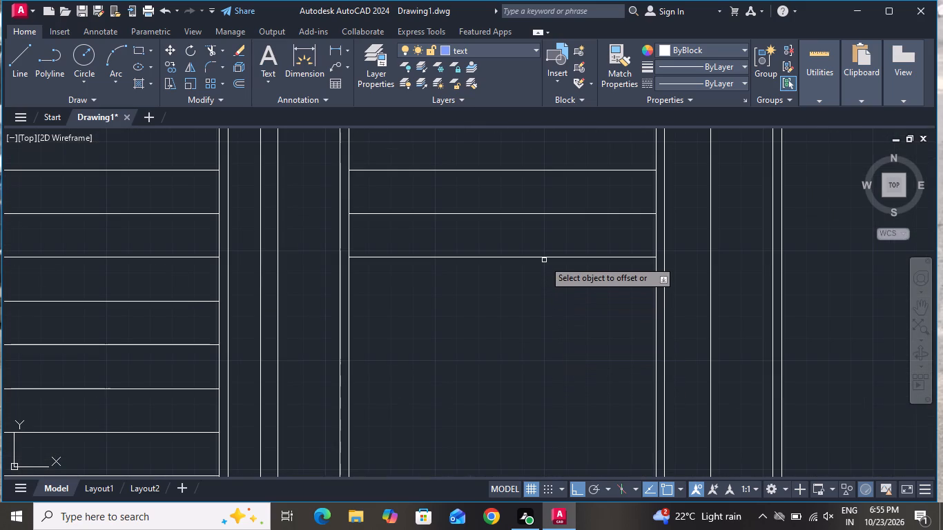
pyautogui.click(546, 255)
pyautogui.click(546, 258)
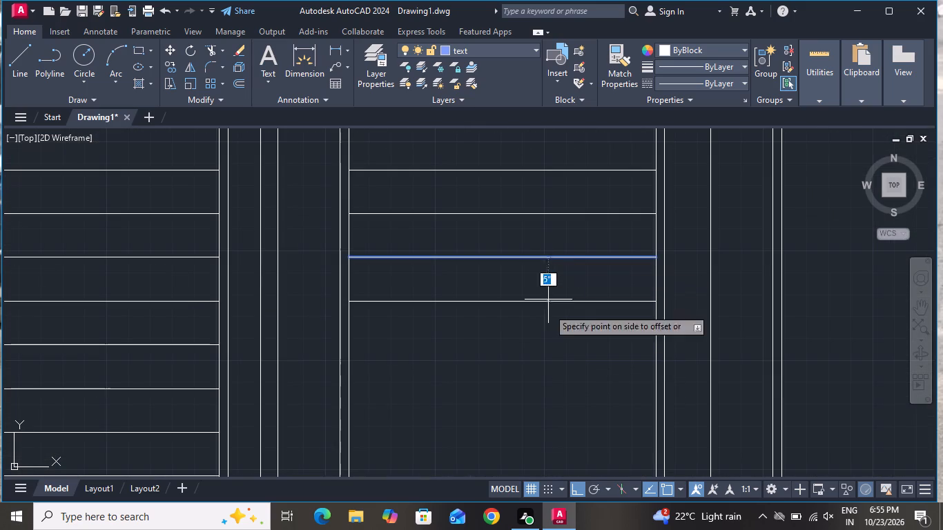
pyautogui.click(548, 311)
pyautogui.click(548, 303)
pyautogui.click(550, 341)
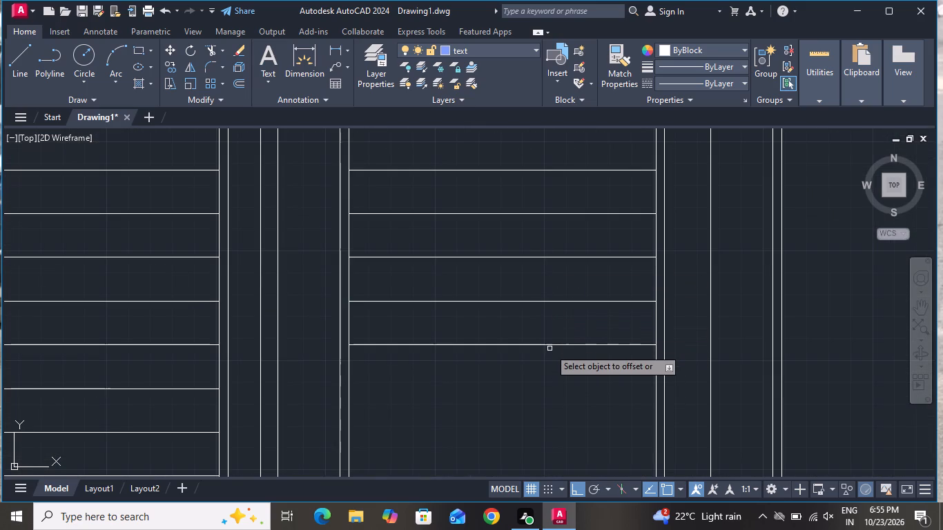
pyautogui.click(554, 344)
pyautogui.click(550, 372)
# Add five more slat lines at 5" offsets in the middle panel, down to just above its inner bottom edge.
pyautogui.scroll(-2, 556, 263)
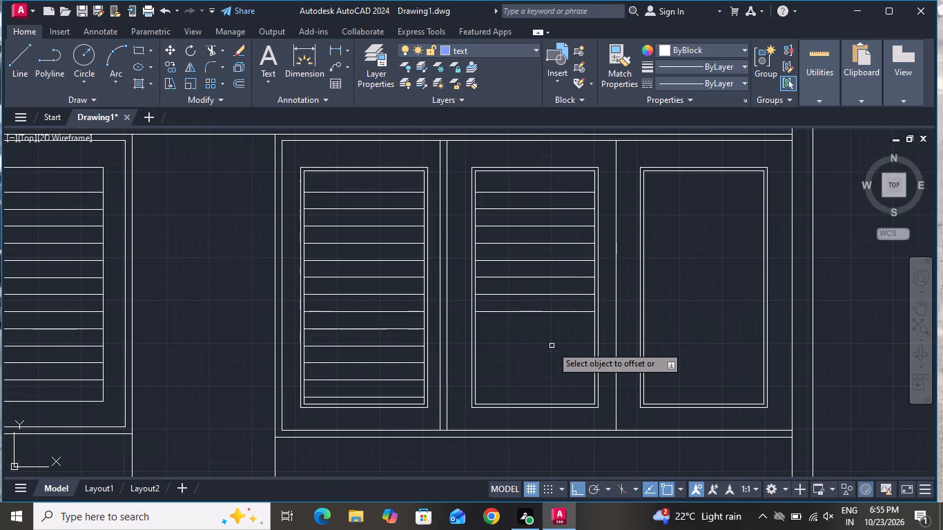
pyautogui.scroll(1, 552, 346)
pyautogui.click(550, 293)
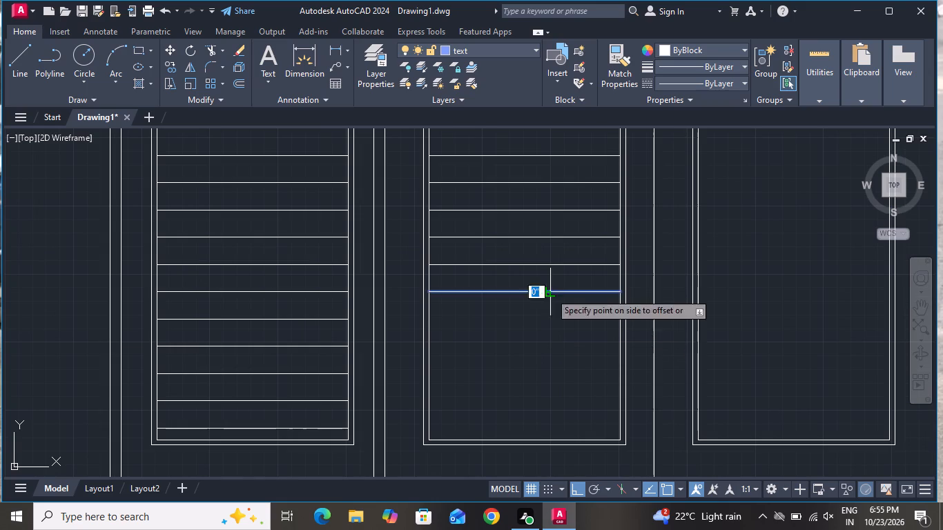
pyautogui.click(552, 333)
pyautogui.click(555, 321)
pyautogui.click(559, 360)
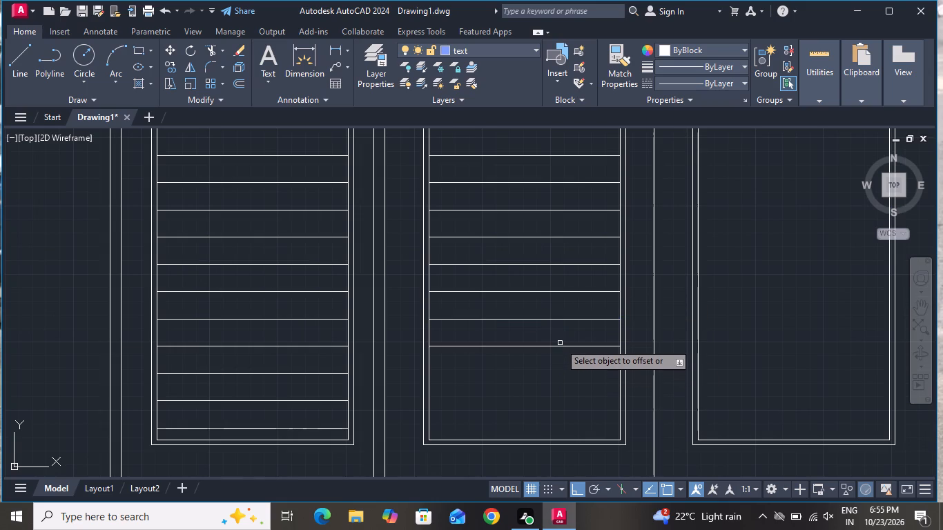
pyautogui.click(560, 342)
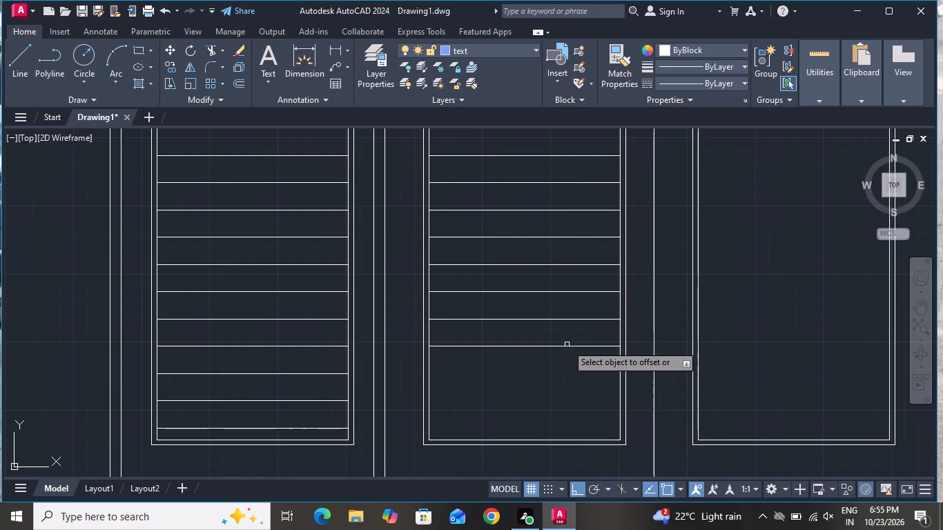
pyautogui.click(567, 345)
pyautogui.click(562, 371)
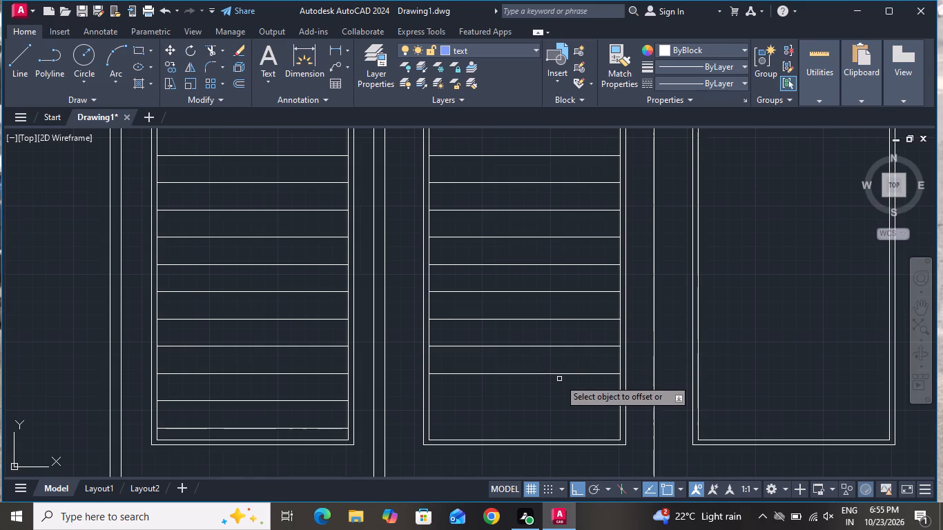
pyautogui.click(559, 379)
pyautogui.click(566, 374)
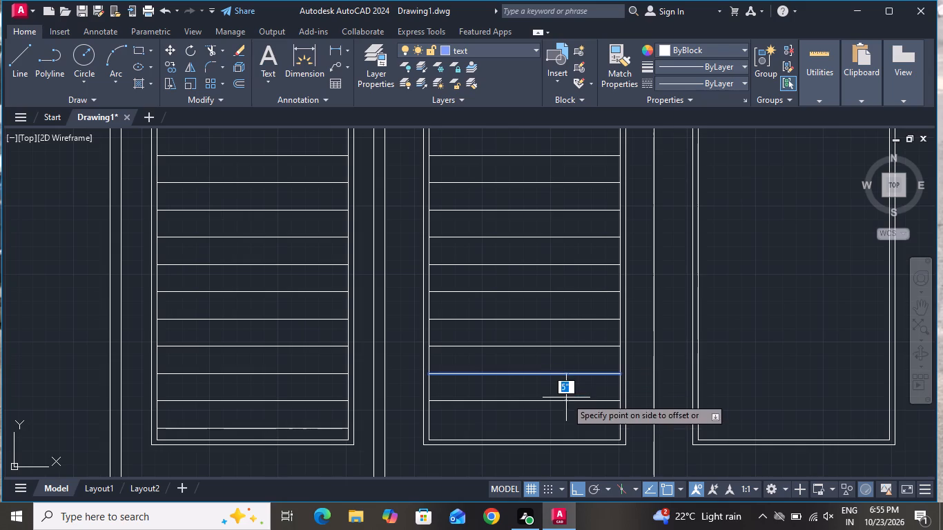
pyautogui.click(566, 397)
pyautogui.click(561, 401)
pyautogui.click(563, 416)
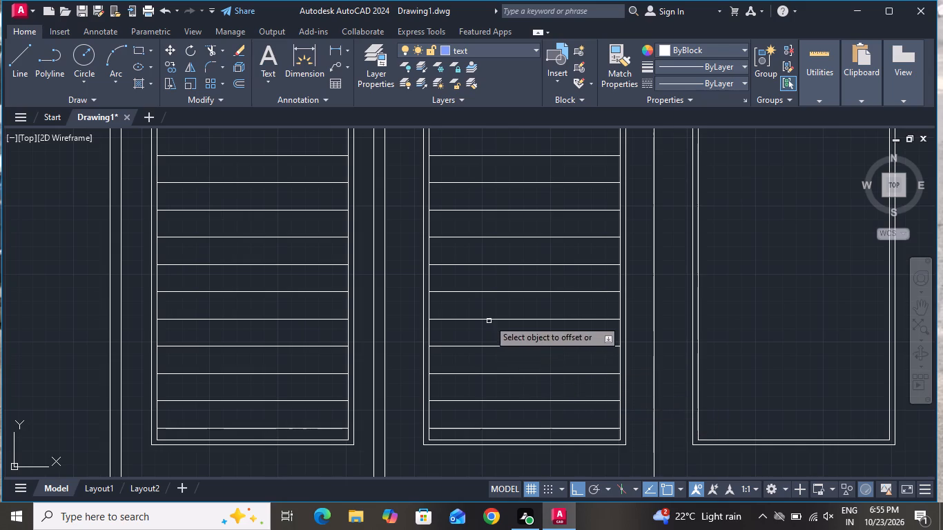
pyautogui.rightClick(486, 314)
pyautogui.click(502, 337)
# Draw a horizontal line about 2'-11" long across the rightmost panel's inner rectangle, level with the middle panel's top slat line.
pyautogui.scroll(-3, 502, 337)
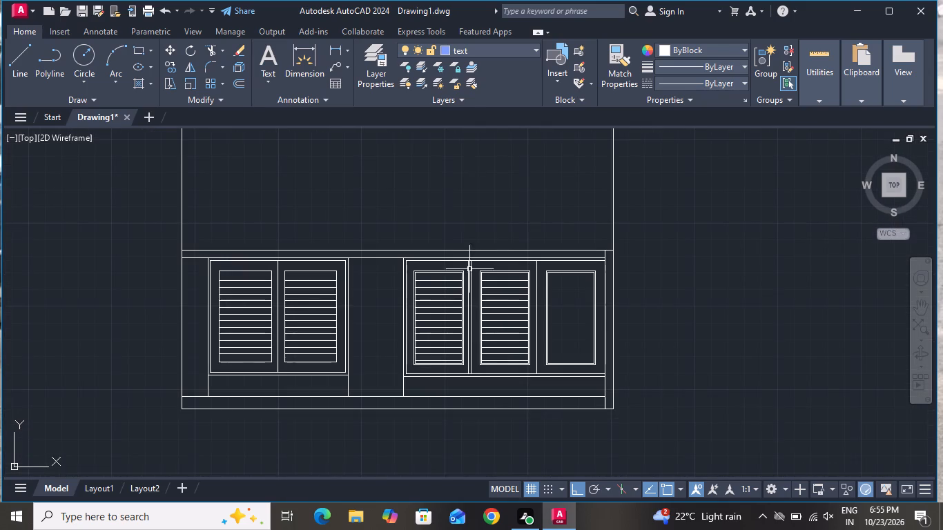
pyautogui.click(17, 62)
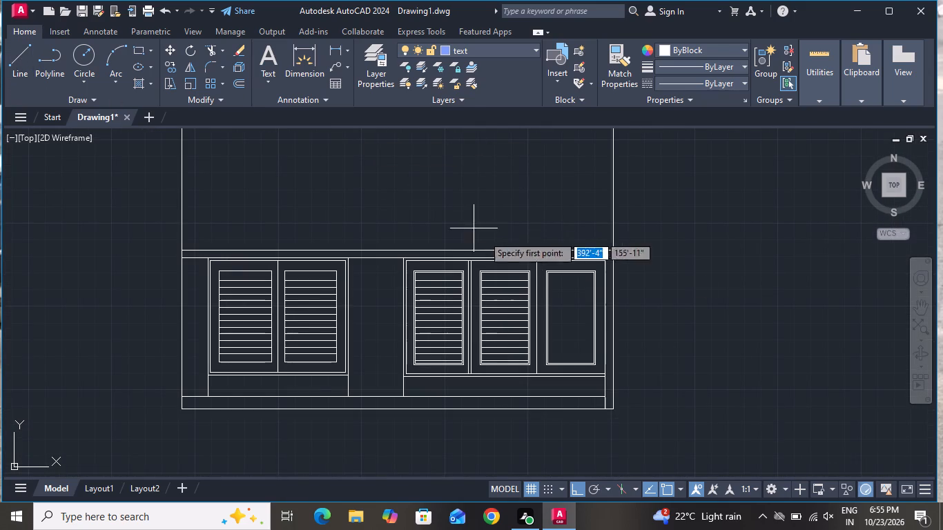
pyautogui.scroll(2, 572, 281)
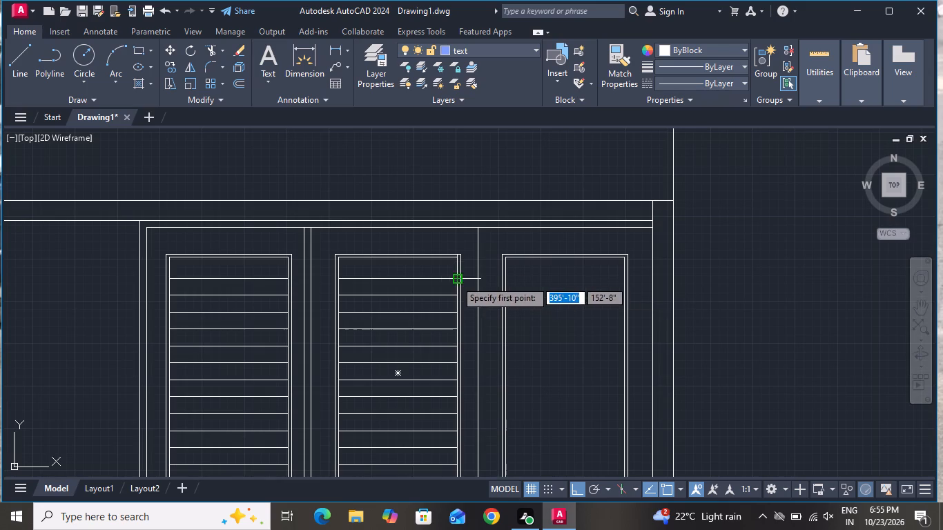
pyautogui.click(507, 276)
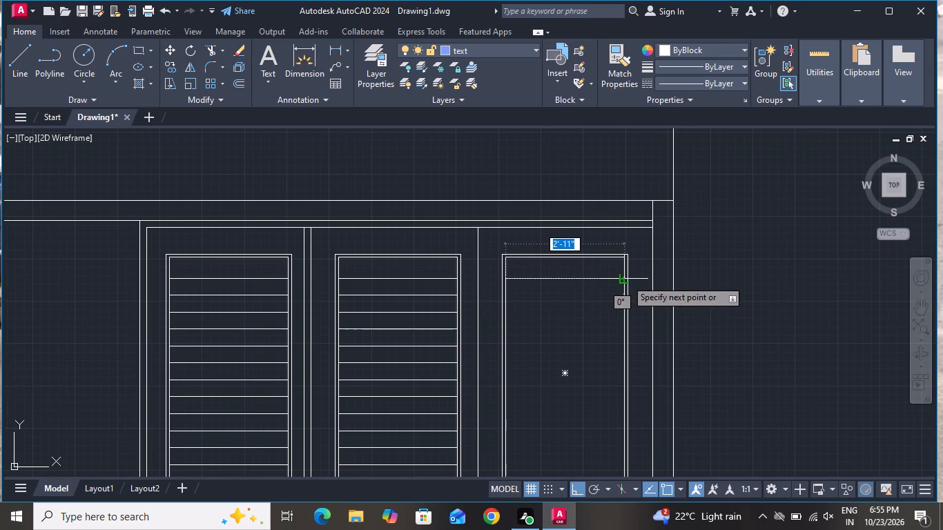
pyautogui.click(626, 280)
pyautogui.rightClick(625, 280)
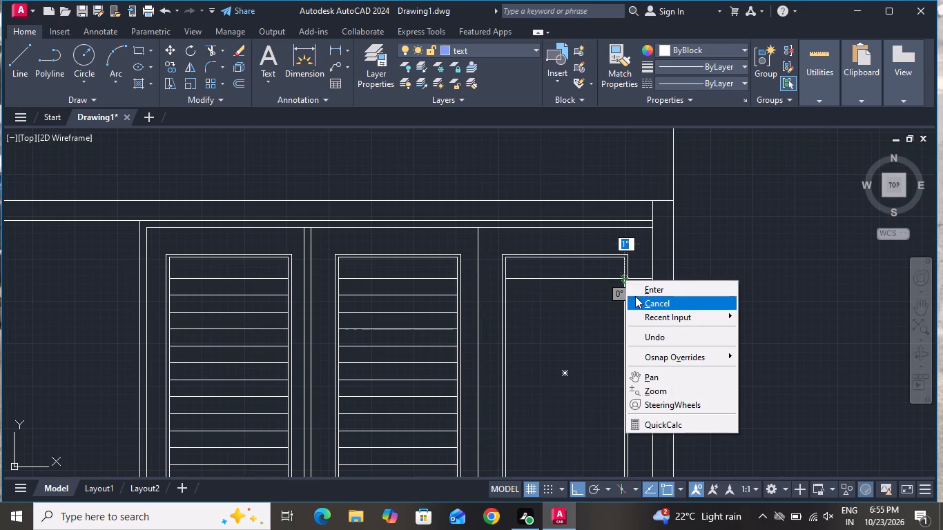
pyautogui.click(635, 296)
# Offset the rightmost panel's top slat line 5" downwards, repeating from each new line until four slat lines are added.
pyautogui.write('o')
pyautogui.press('space')
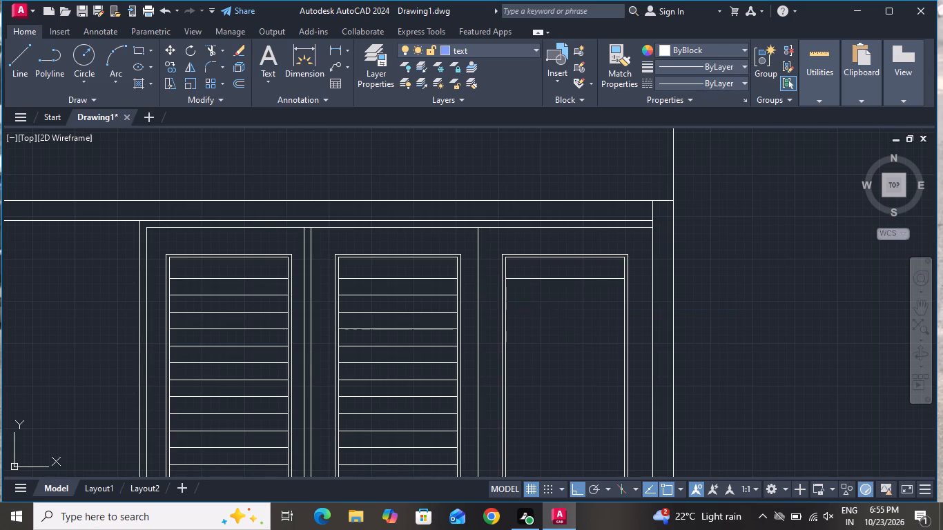
pyautogui.press('5')
pyautogui.hotkey('shift', '"')
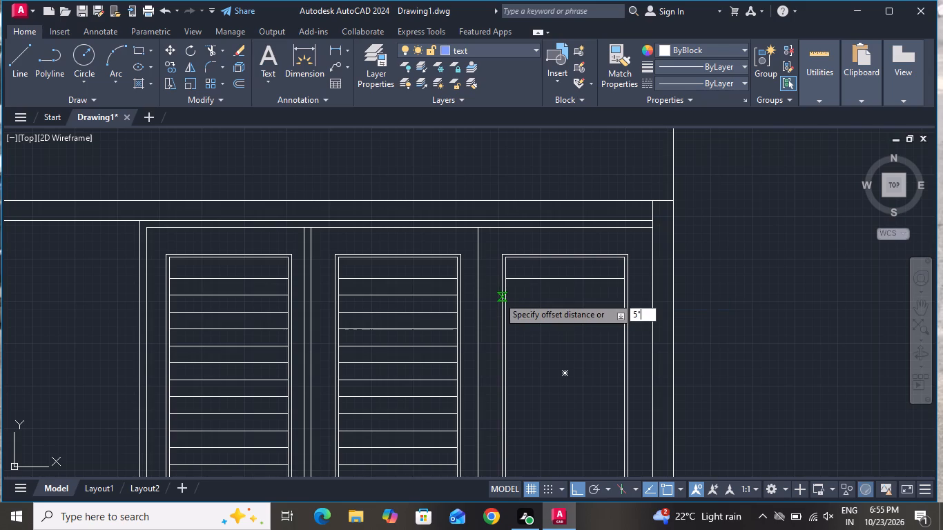
pyautogui.press('Return')
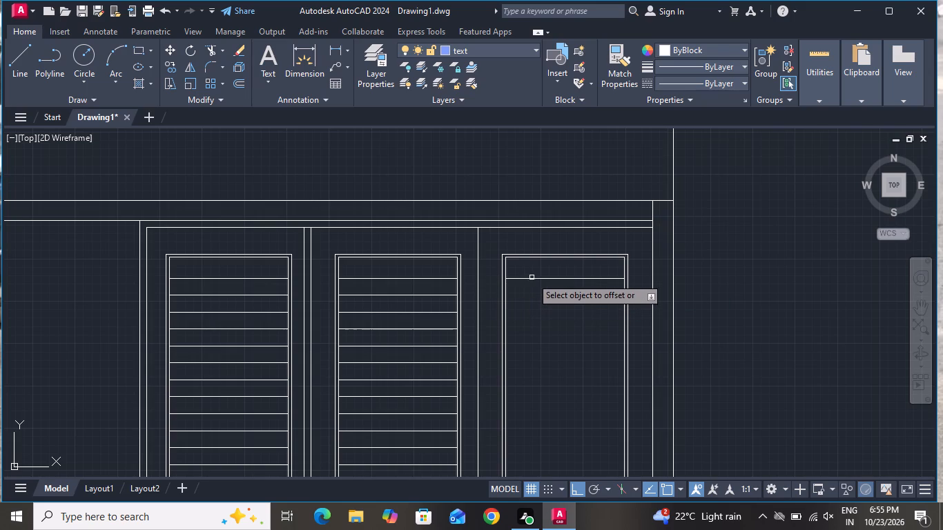
pyautogui.click(532, 277)
pyautogui.click(539, 330)
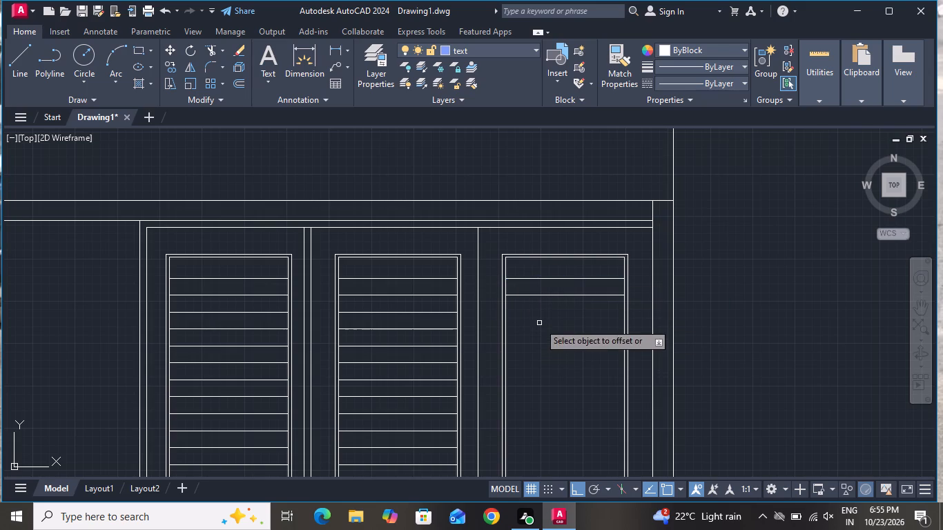
pyautogui.click(538, 295)
pyautogui.click(543, 324)
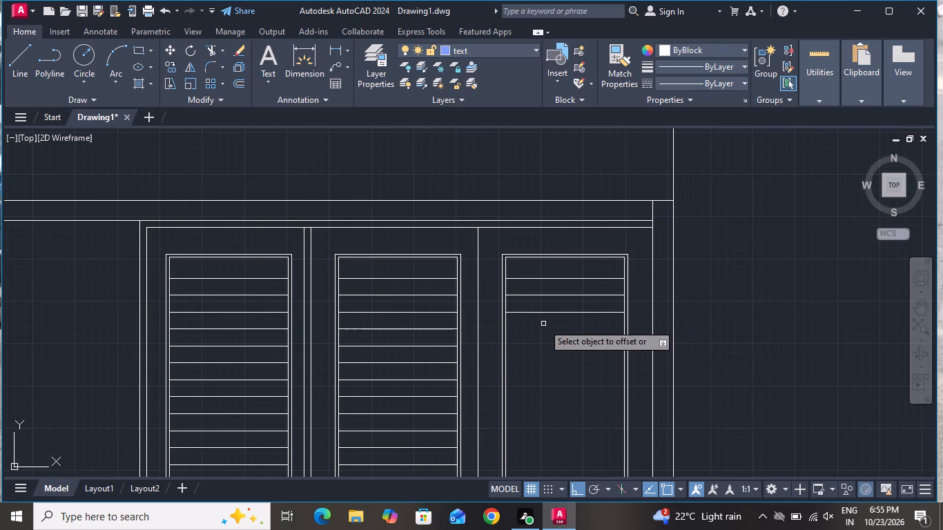
pyautogui.click(545, 312)
pyautogui.click(545, 339)
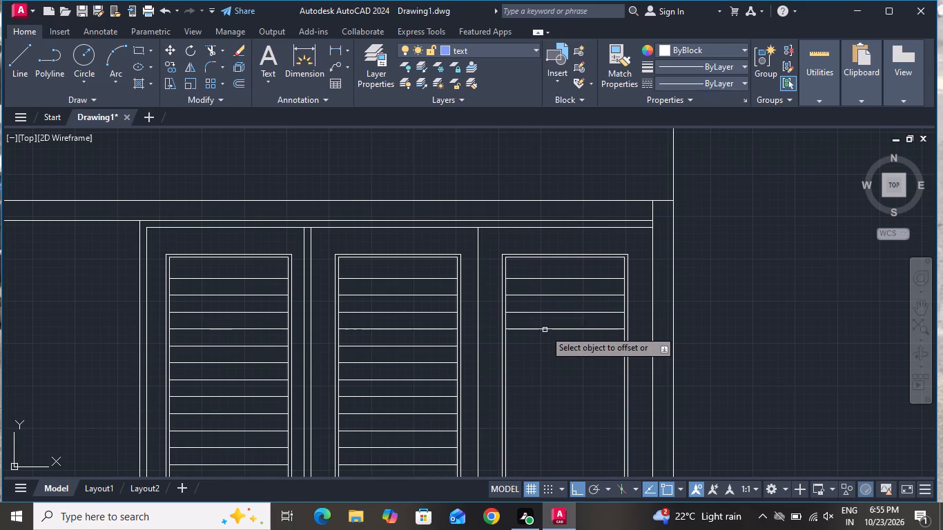
pyautogui.click(545, 330)
pyautogui.click(545, 352)
# Continue the 5" downward offsets from the rightmost panel's lowest slat line, adding three more lines.
pyautogui.click(547, 346)
pyautogui.click(550, 372)
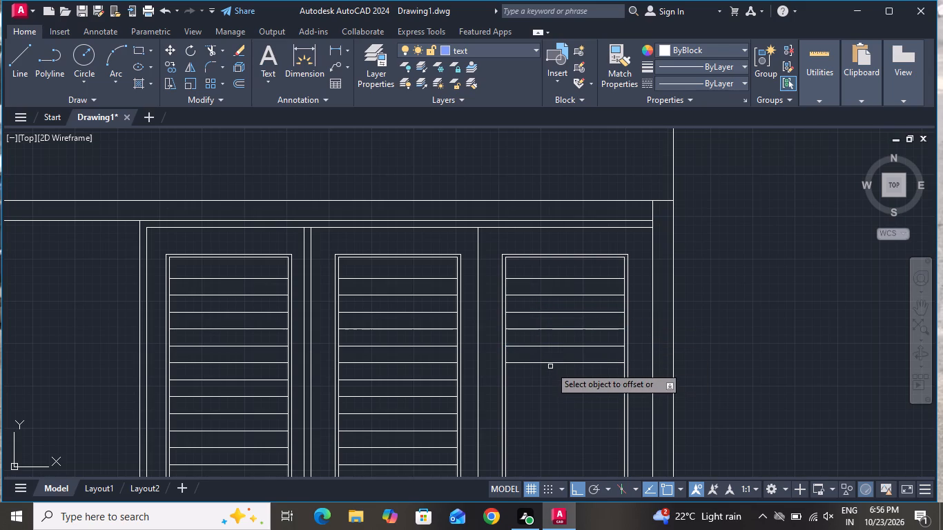
pyautogui.click(551, 362)
pyautogui.click(553, 386)
pyautogui.click(556, 379)
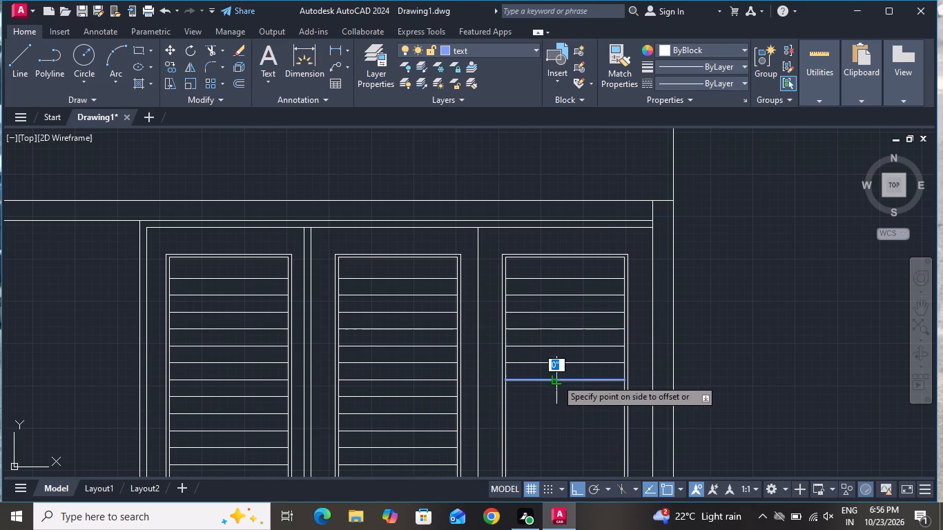
pyautogui.click(547, 418)
# Add five more slat lines at 5" offsets in the rightmost panel, down to just above its inner bottom edge.
pyautogui.scroll(-1, 526, 275)
pyautogui.scroll(1, 534, 375)
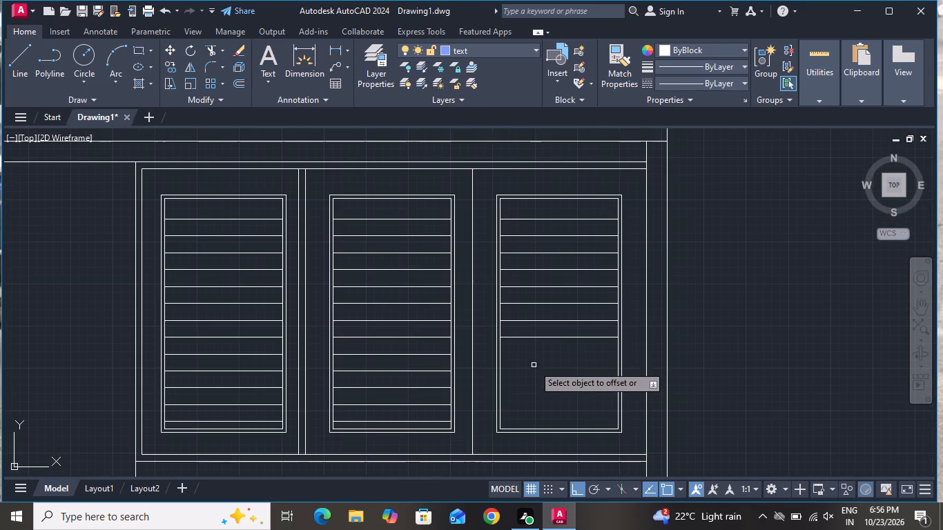
pyautogui.click(549, 337)
pyautogui.click(554, 361)
pyautogui.click(555, 353)
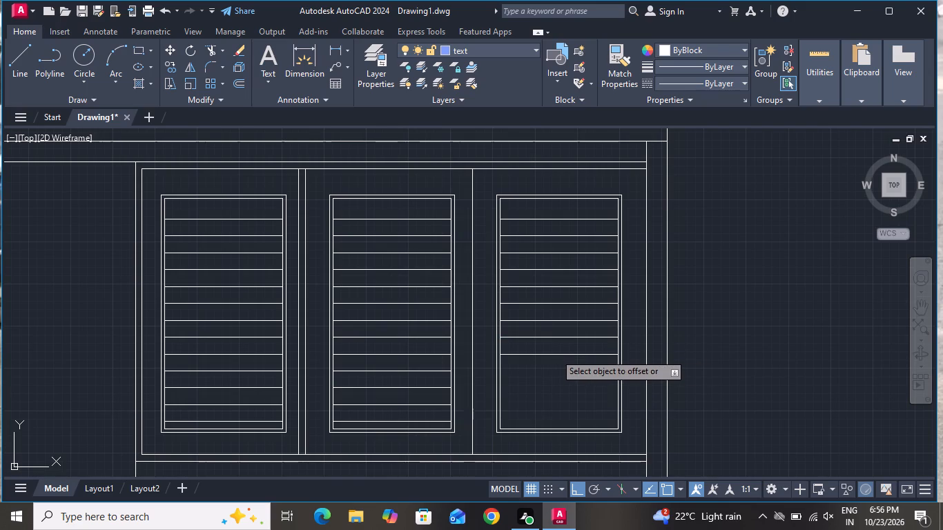
pyautogui.click(553, 382)
pyautogui.click(558, 371)
pyautogui.click(558, 389)
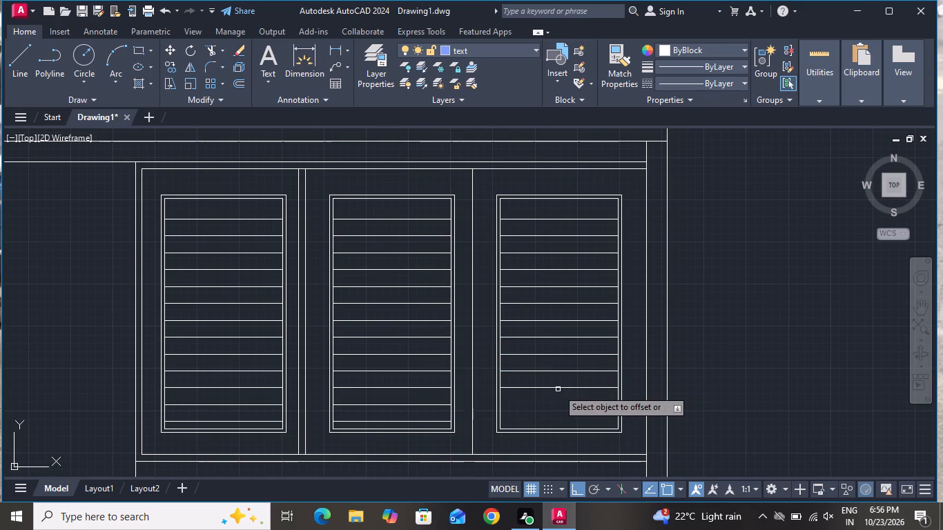
pyautogui.click(557, 388)
pyautogui.click(544, 412)
pyautogui.click(545, 407)
pyautogui.click(547, 418)
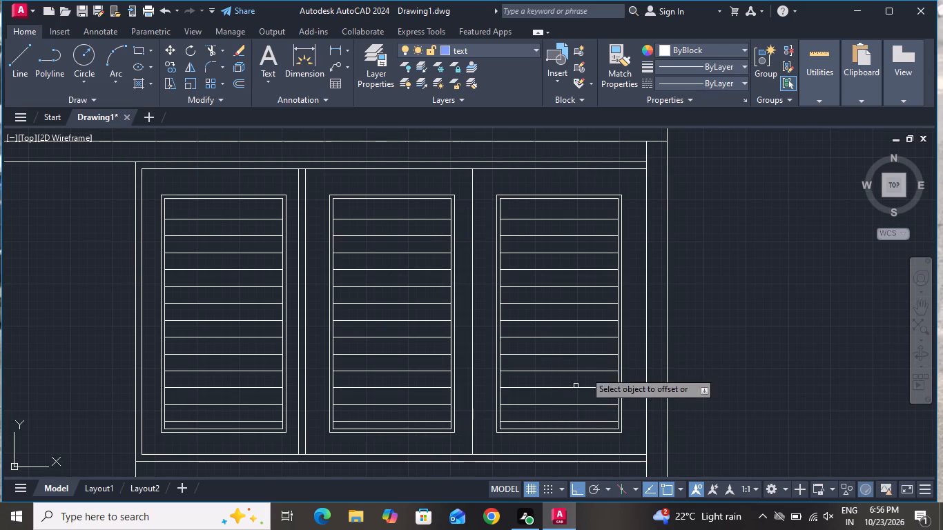
pyautogui.rightClick(692, 224)
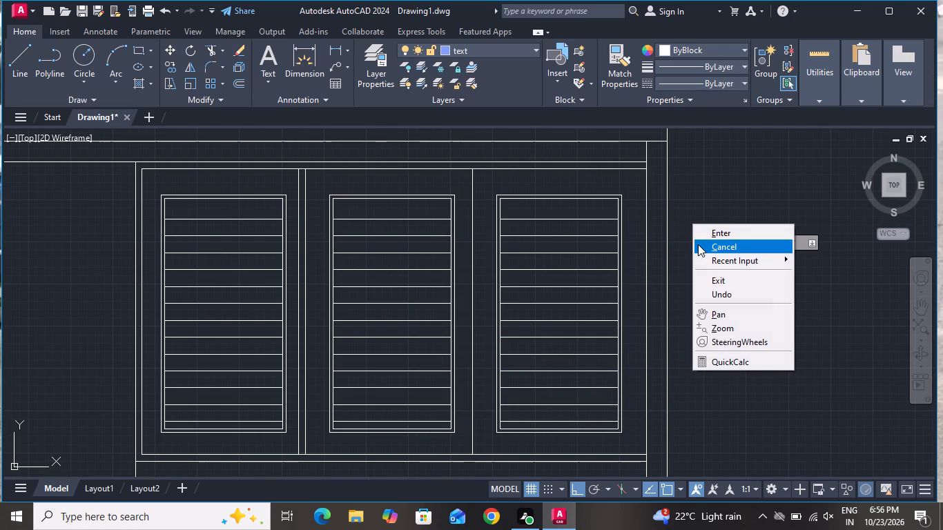
pyautogui.click(698, 244)
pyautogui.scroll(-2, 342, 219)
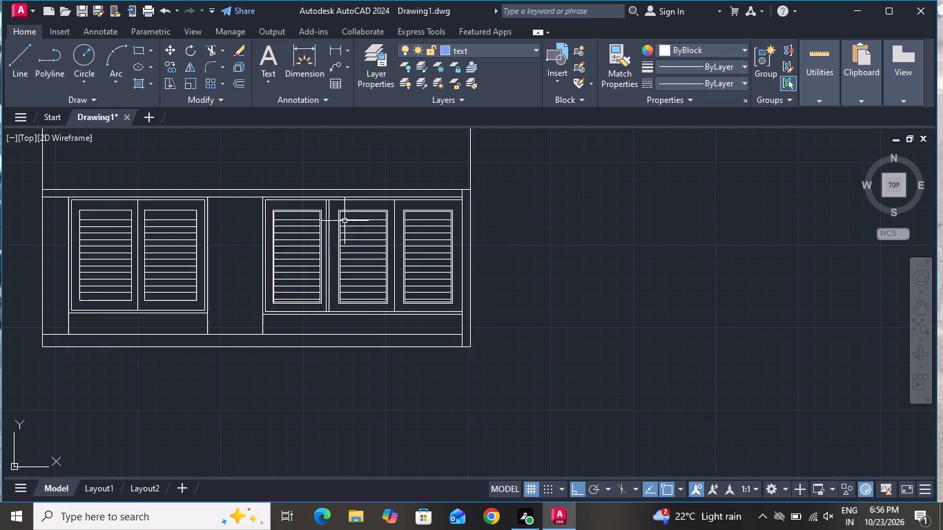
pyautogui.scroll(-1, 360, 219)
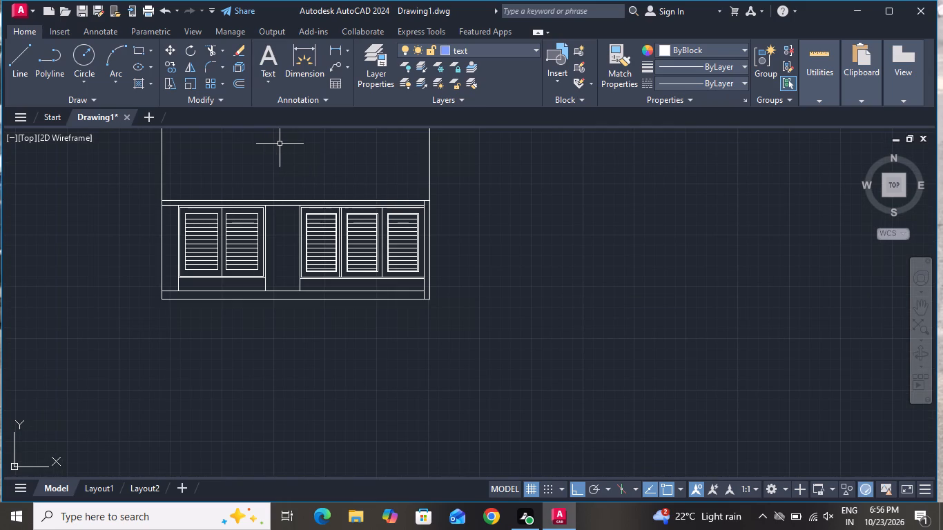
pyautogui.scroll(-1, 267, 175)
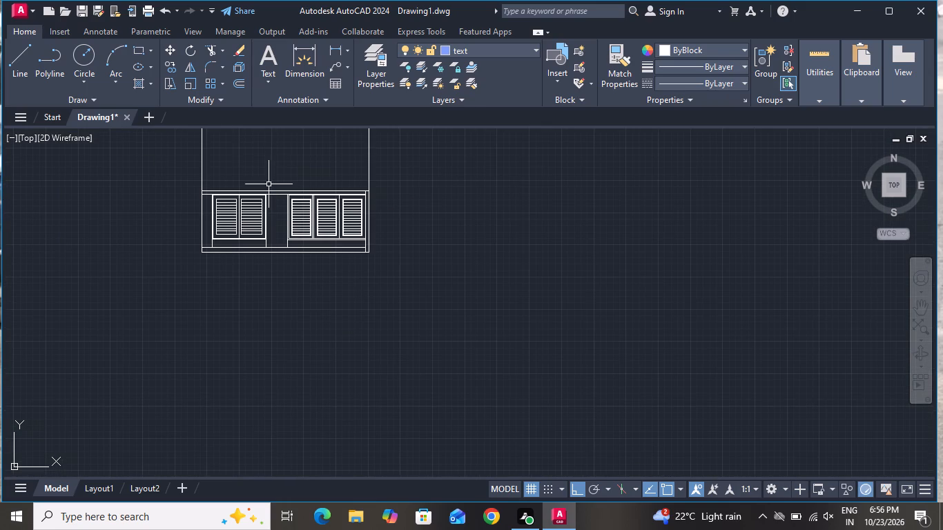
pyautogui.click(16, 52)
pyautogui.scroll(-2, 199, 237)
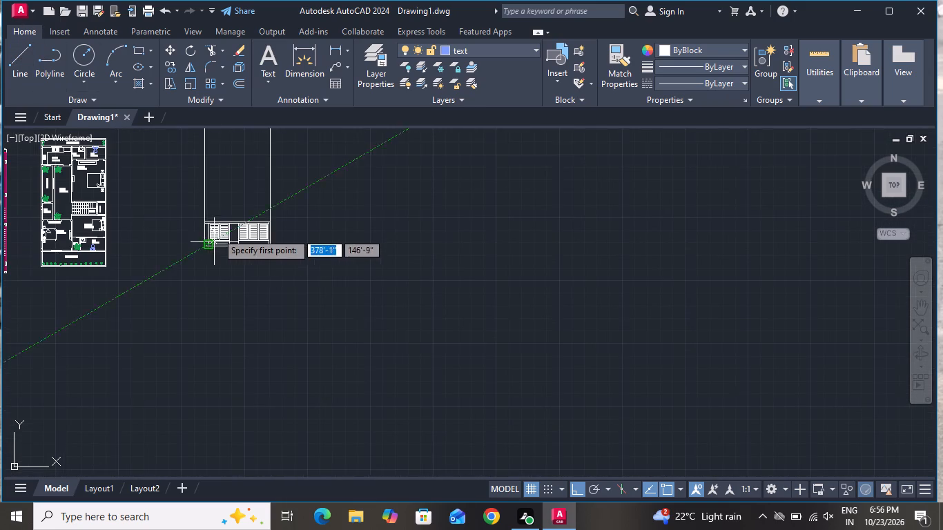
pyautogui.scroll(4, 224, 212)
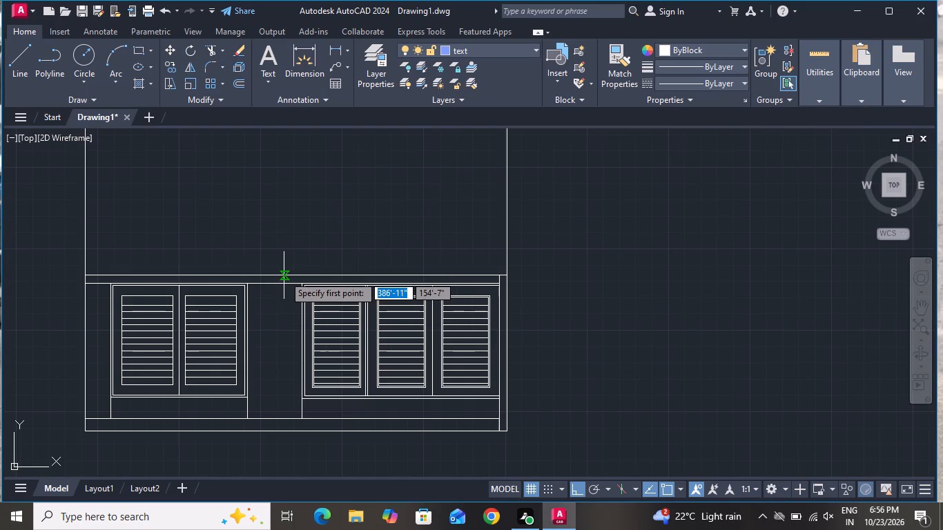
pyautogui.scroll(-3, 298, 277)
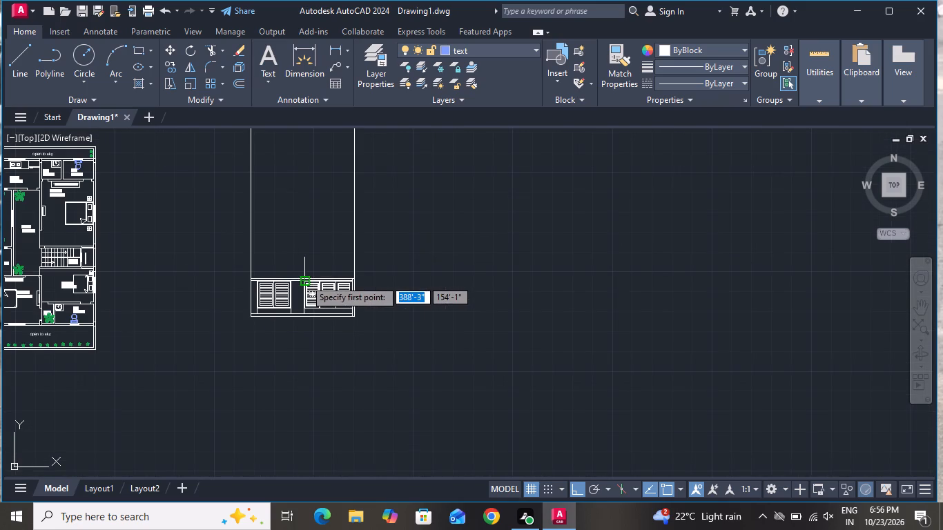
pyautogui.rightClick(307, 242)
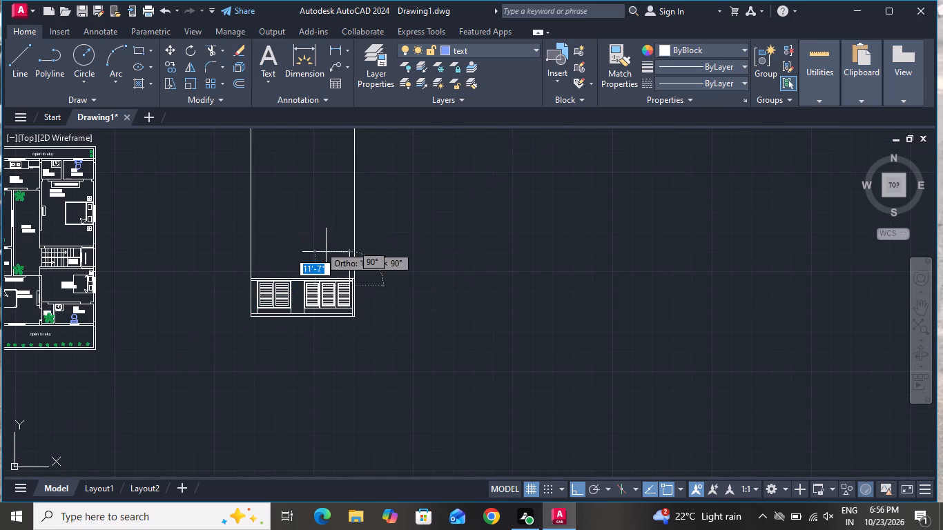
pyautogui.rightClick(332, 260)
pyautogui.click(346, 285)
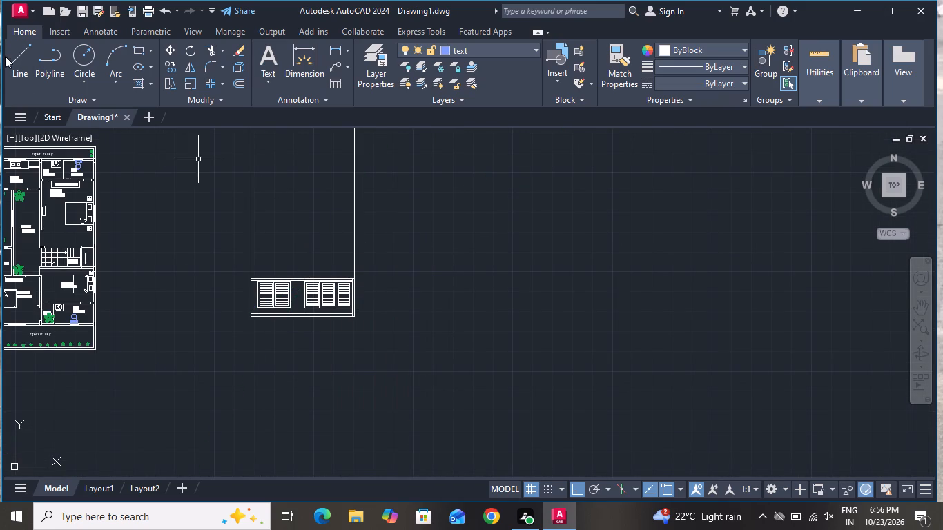
# Draw a line 12' up from the base line's right inner corner, continuing horizontally about 26'-6" to the elevation's left outer edge.
pyautogui.click(19, 55)
pyautogui.scroll(3, 343, 286)
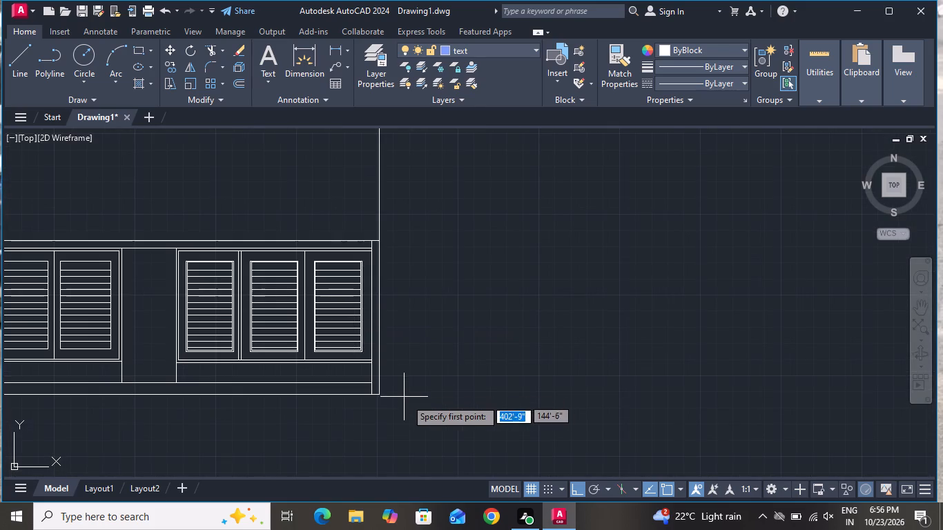
pyautogui.scroll(1, 406, 399)
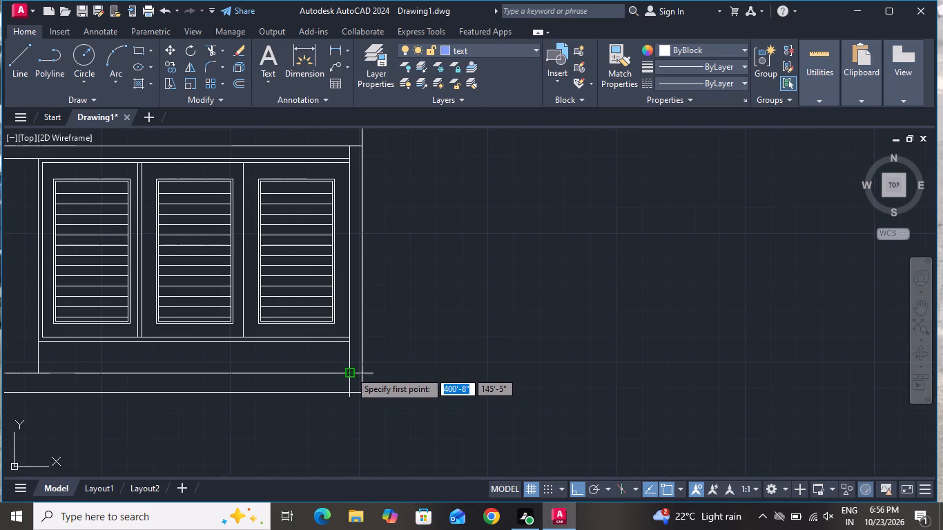
pyautogui.click(350, 371)
pyautogui.scroll(-3, 347, 239)
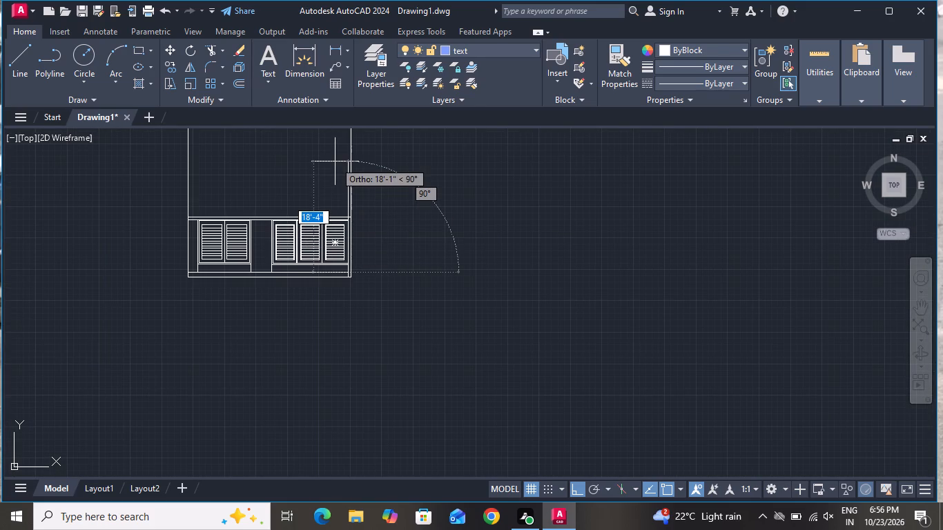
pyautogui.press('1')
pyautogui.press('2')
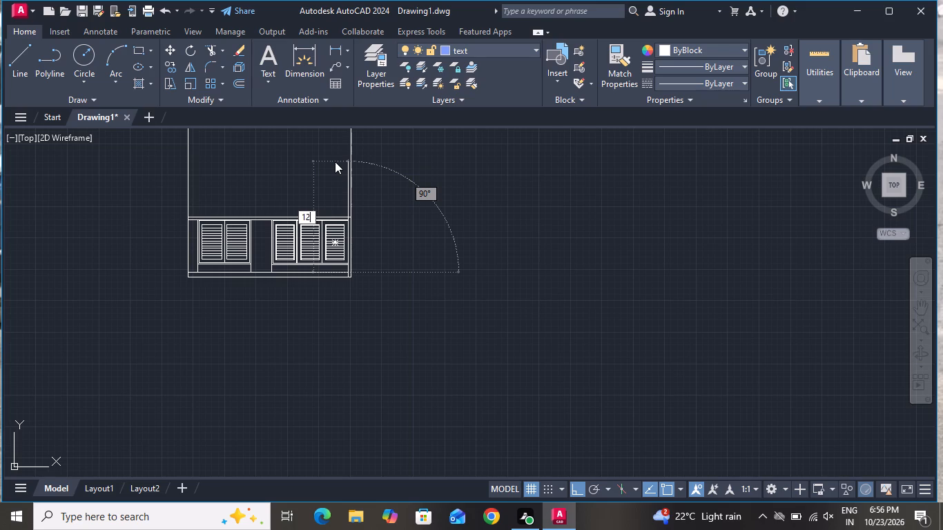
pyautogui.press("'")
pyautogui.press('Return')
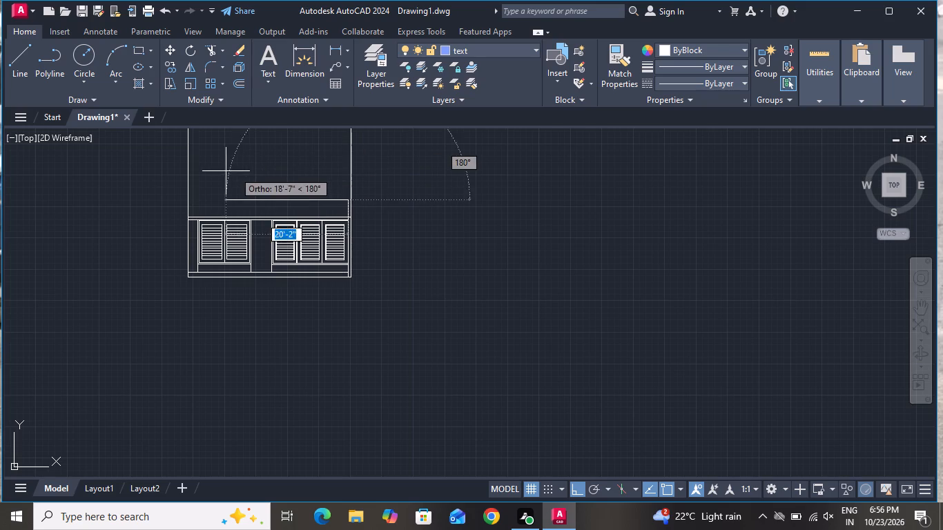
pyautogui.click(188, 196)
pyautogui.rightClick(188, 196)
pyautogui.click(229, 218)
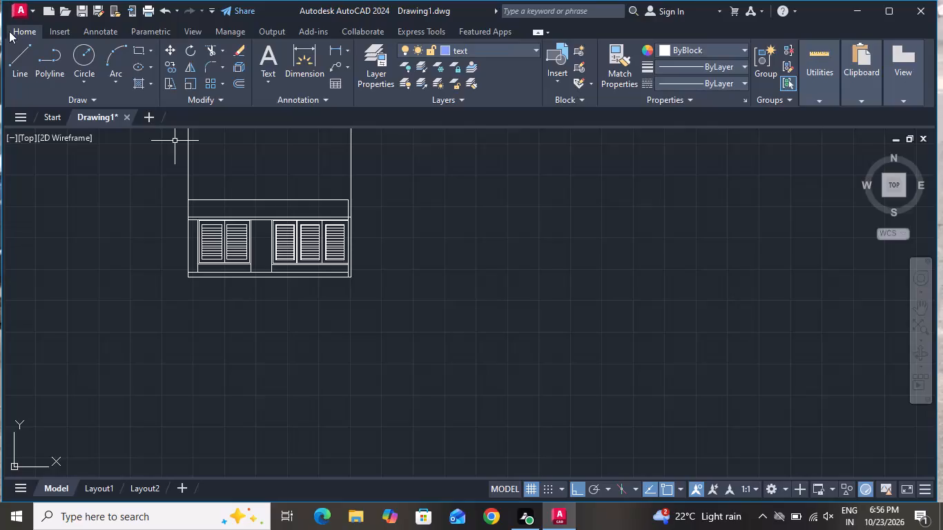
# Draw a 6" horizontal line joining the new upper line's right end to the elevation's right outer edge.
pyautogui.click(22, 46)
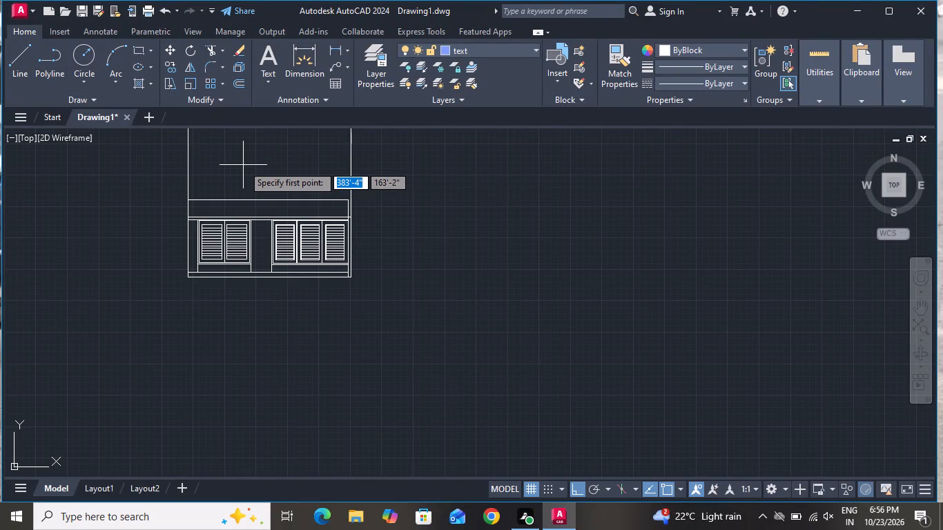
pyautogui.scroll(2, 350, 252)
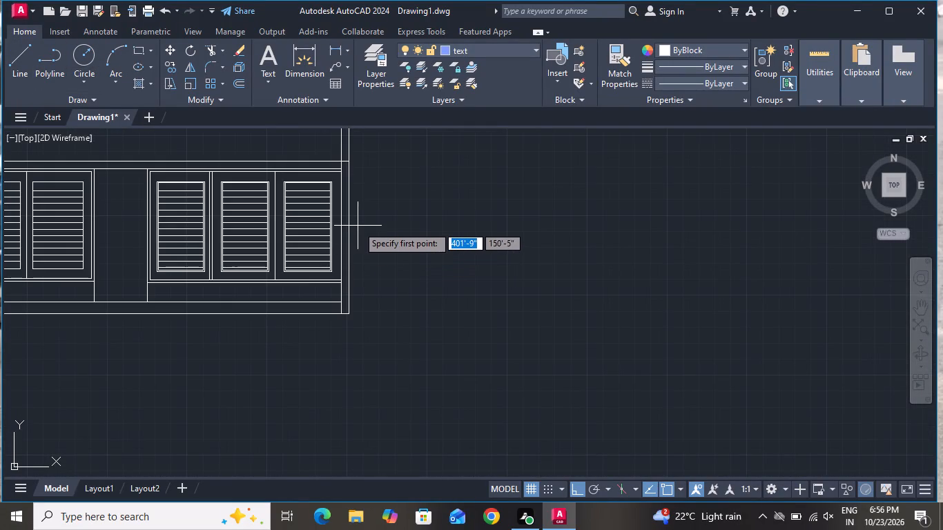
pyautogui.scroll(-3, 360, 216)
pyautogui.scroll(4, 360, 189)
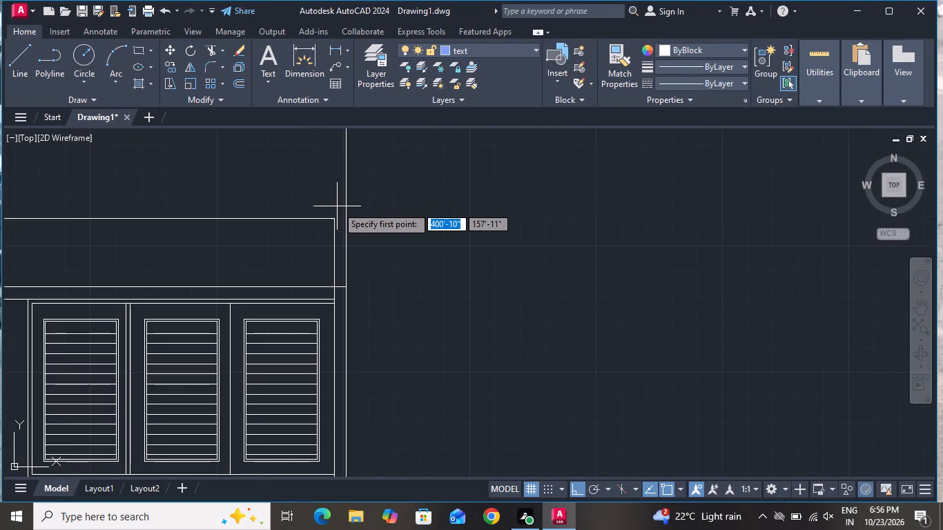
pyautogui.click(333, 217)
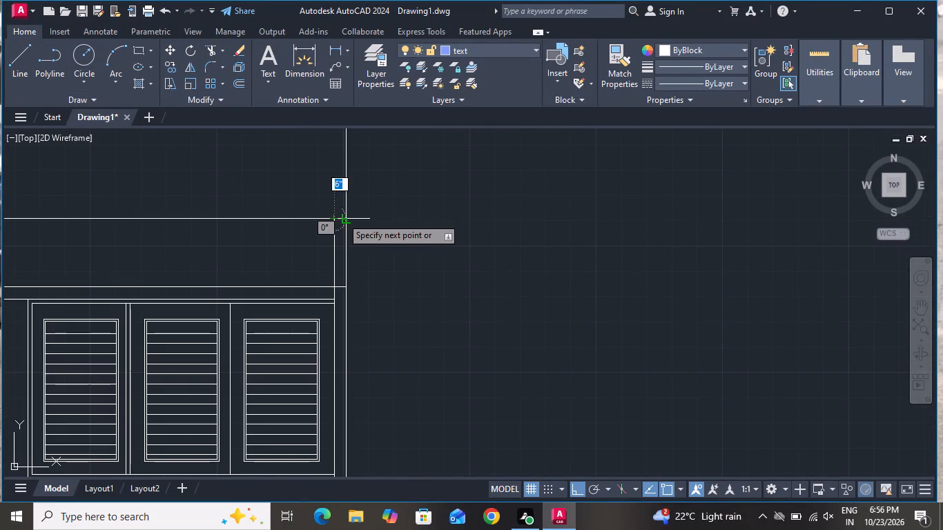
pyautogui.click(344, 217)
pyautogui.rightClick(344, 217)
pyautogui.click(360, 236)
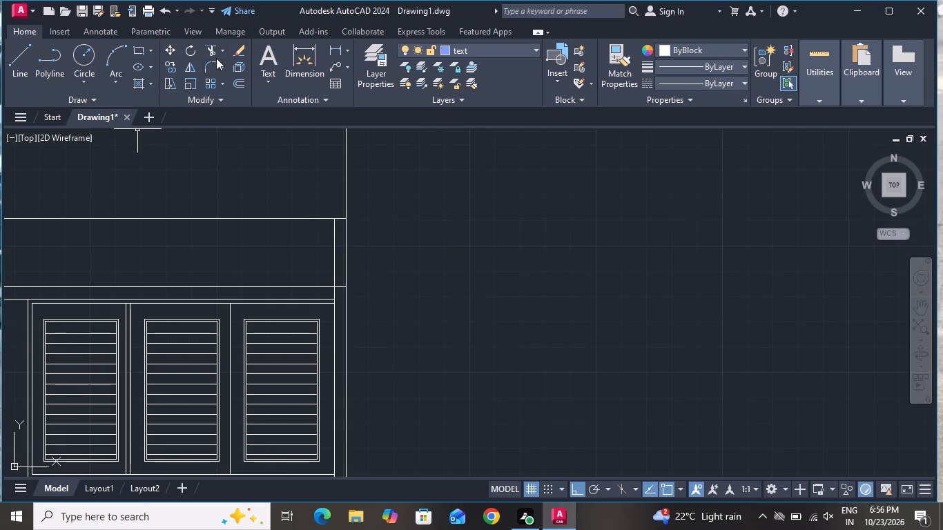
# Trim the inner vertical line's segment between the new upper horizontal line and the band above the three-panel unit.
pyautogui.click(214, 52)
pyautogui.click(334, 250)
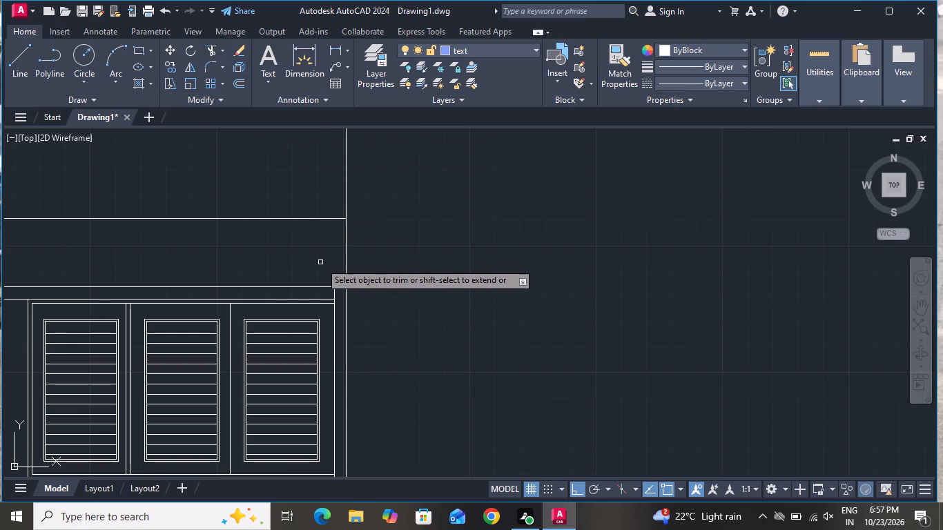
pyautogui.scroll(-3, 320, 262)
pyautogui.rightClick(240, 230)
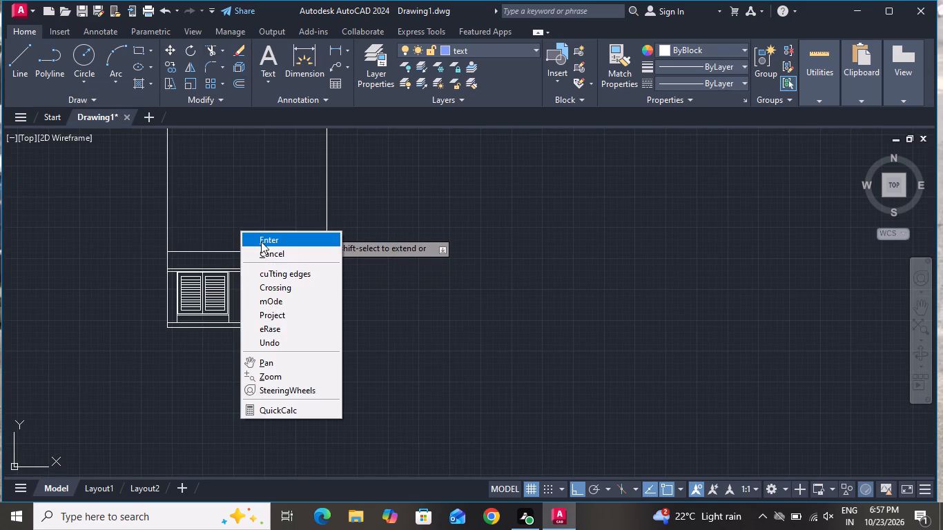
pyautogui.click(261, 242)
pyautogui.scroll(2, 261, 246)
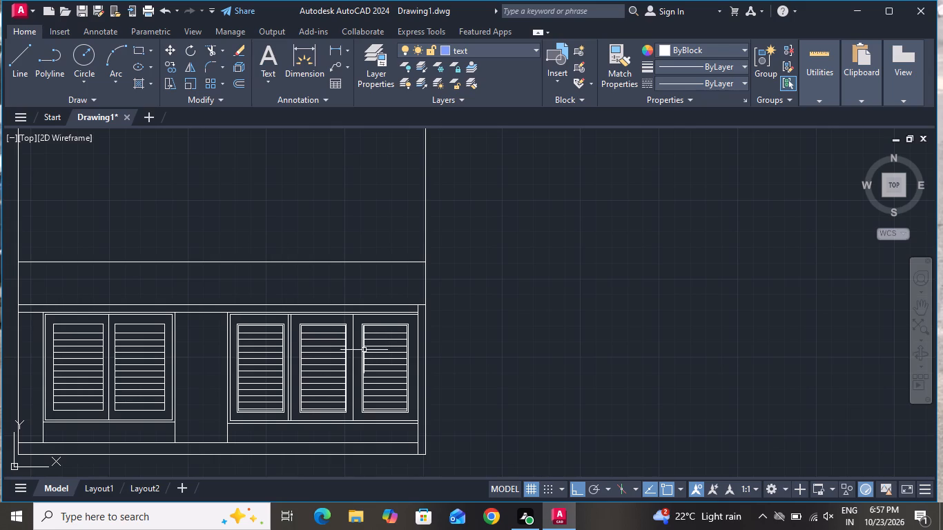
# Extend the two horizontal band lines above the three-panel unit to the elevation's right outer edge.
pyautogui.scroll(2, 398, 316)
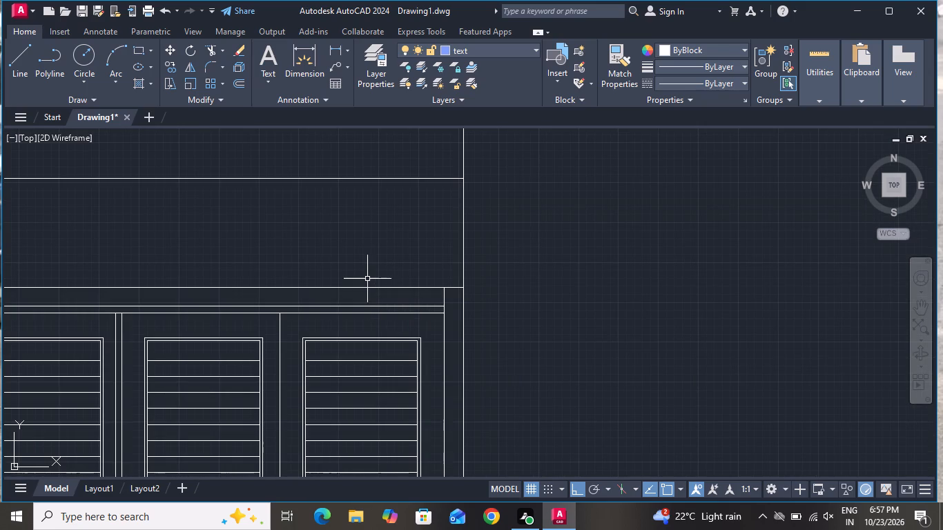
pyautogui.press('w')
pyautogui.press('BackSpace')
pyautogui.write('ex')
pyautogui.press('space')
pyautogui.press('space')
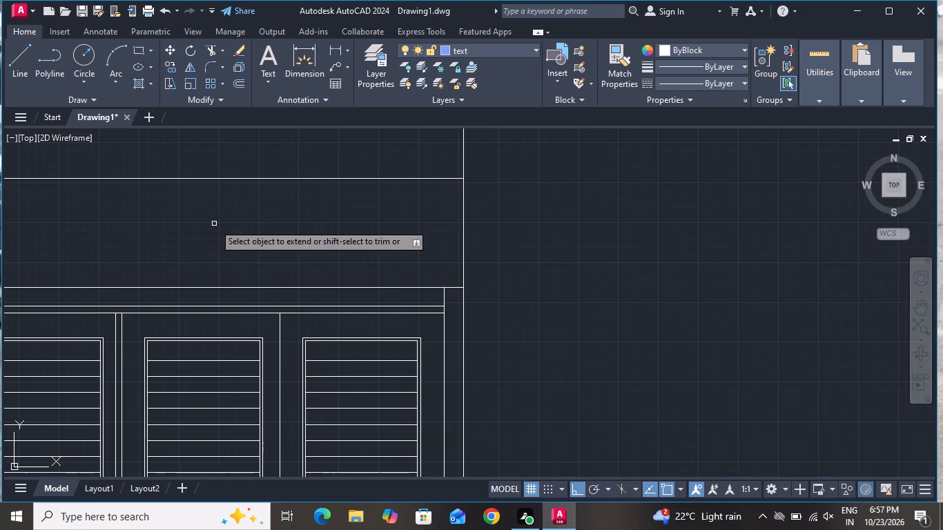
pyautogui.click(435, 297)
pyautogui.click(436, 335)
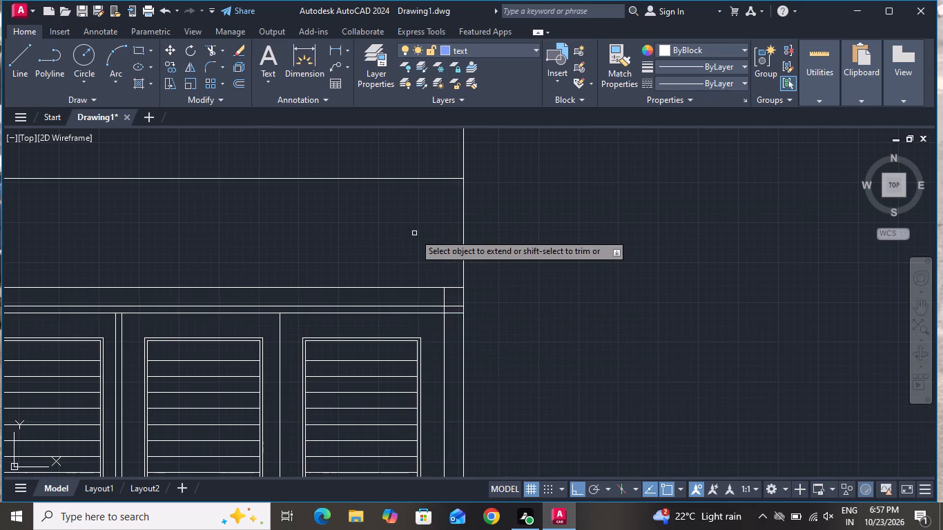
pyautogui.scroll(-1, 414, 233)
pyautogui.rightClick(410, 226)
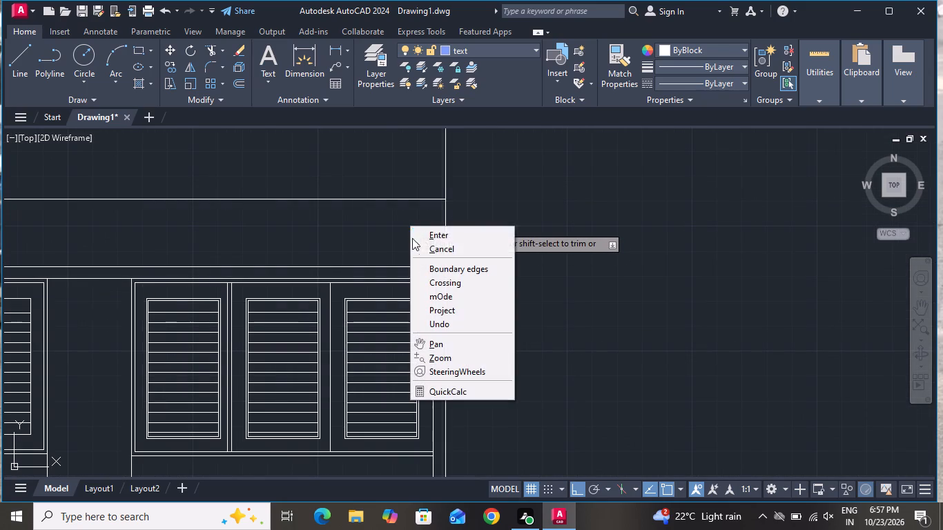
pyautogui.click(414, 242)
# Trim the inner vertical line's two segments above and within the narrow band over the three-panel unit.
pyautogui.scroll(-2, 220, 242)
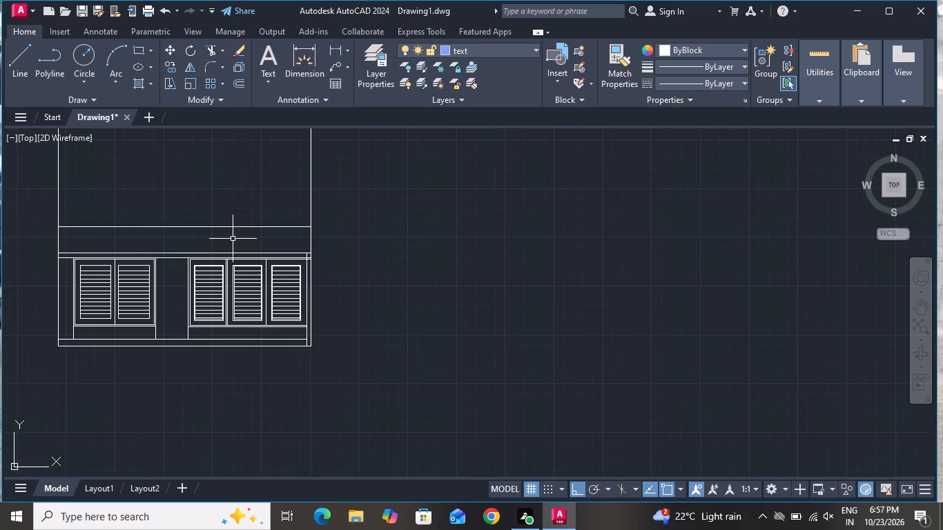
pyautogui.click(214, 52)
pyautogui.scroll(4, 311, 255)
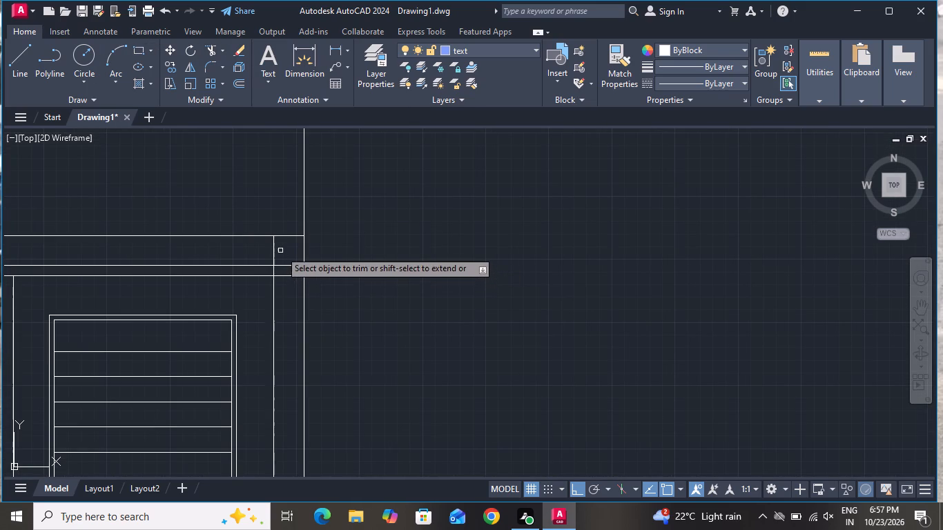
pyautogui.click(280, 247)
pyautogui.click(247, 249)
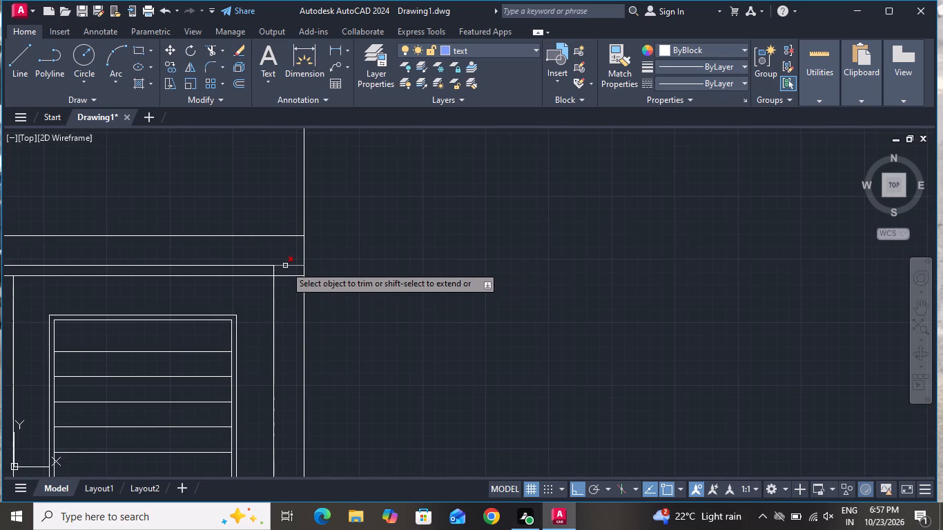
pyautogui.click(284, 273)
pyautogui.click(267, 274)
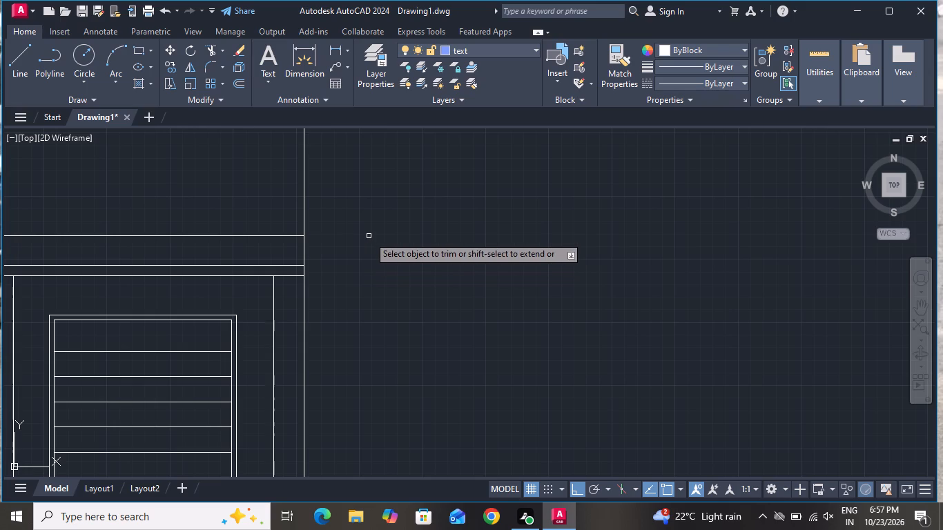
pyautogui.scroll(-2, 369, 236)
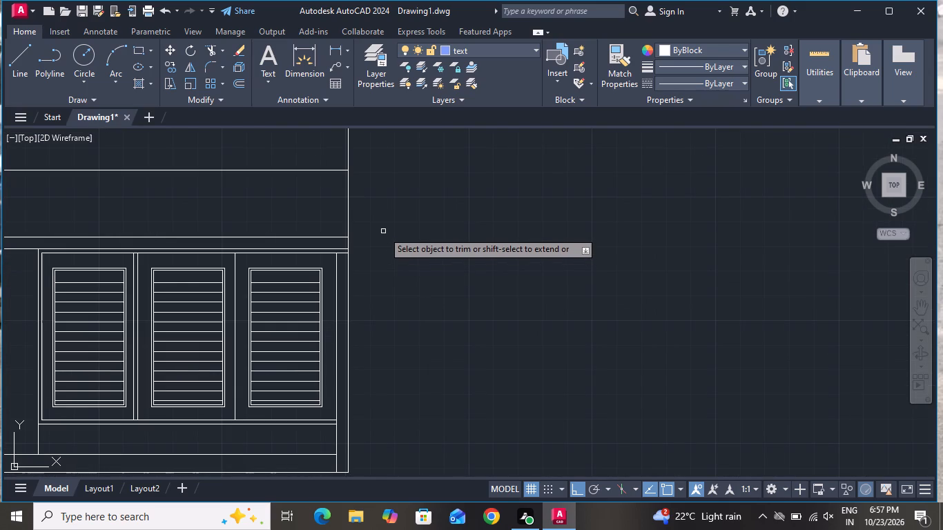
pyautogui.scroll(-1, 383, 231)
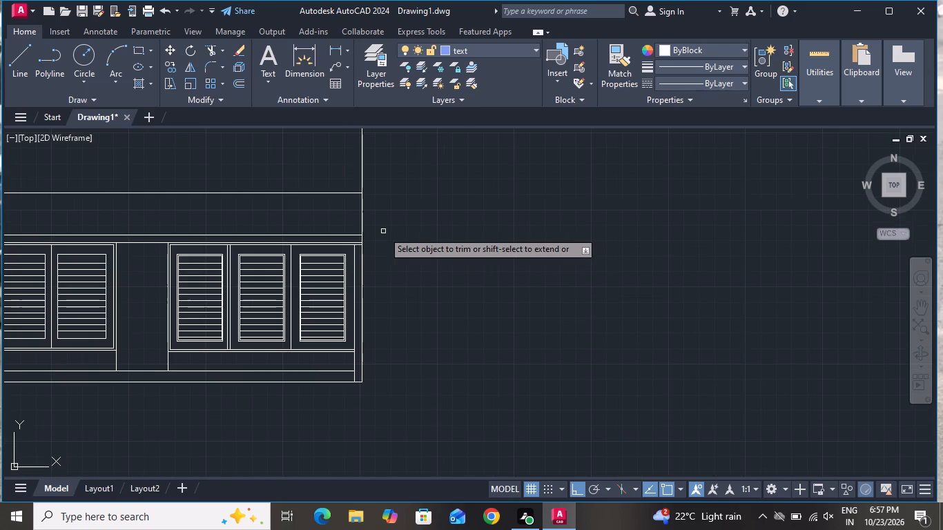
pyautogui.rightClick(383, 231)
pyautogui.click(393, 247)
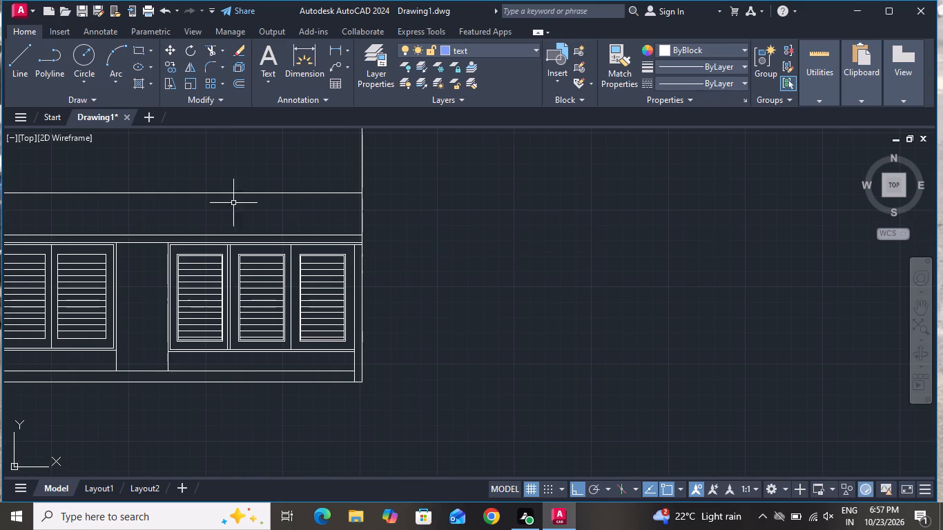
# Draw a 2'-6" vertical line from the upper horizontal line's midpoint down to the top of the narrow band.
pyautogui.scroll(-1, 209, 227)
pyautogui.scroll(1, 213, 224)
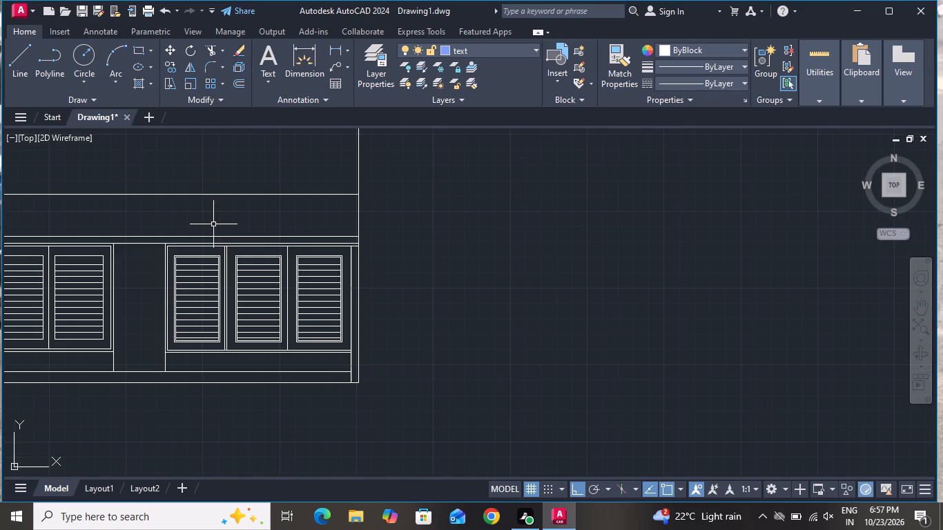
pyautogui.scroll(1, 213, 224)
pyautogui.click(17, 50)
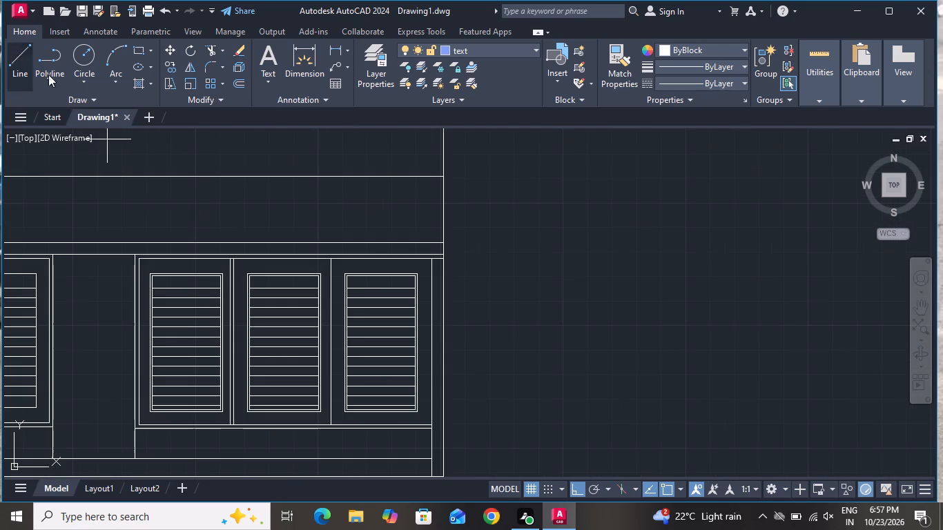
pyautogui.scroll(-1, 148, 161)
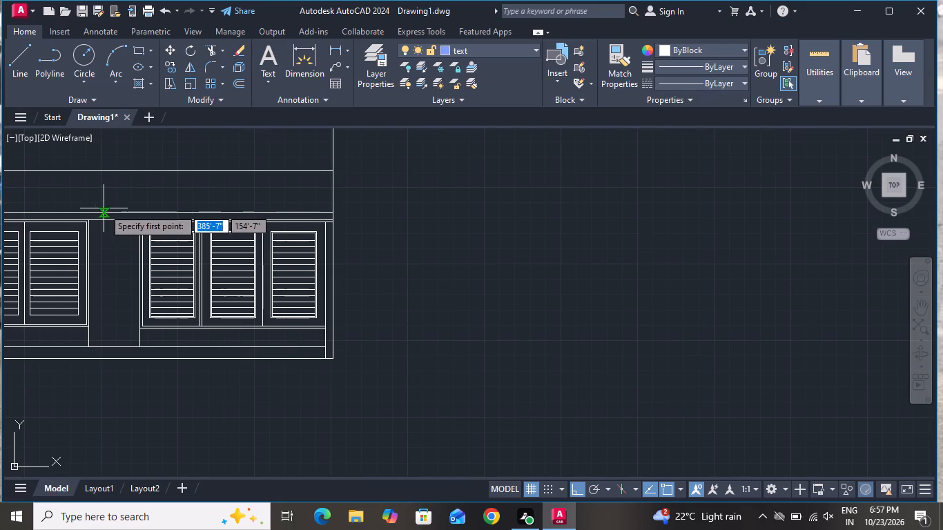
pyautogui.click(130, 170)
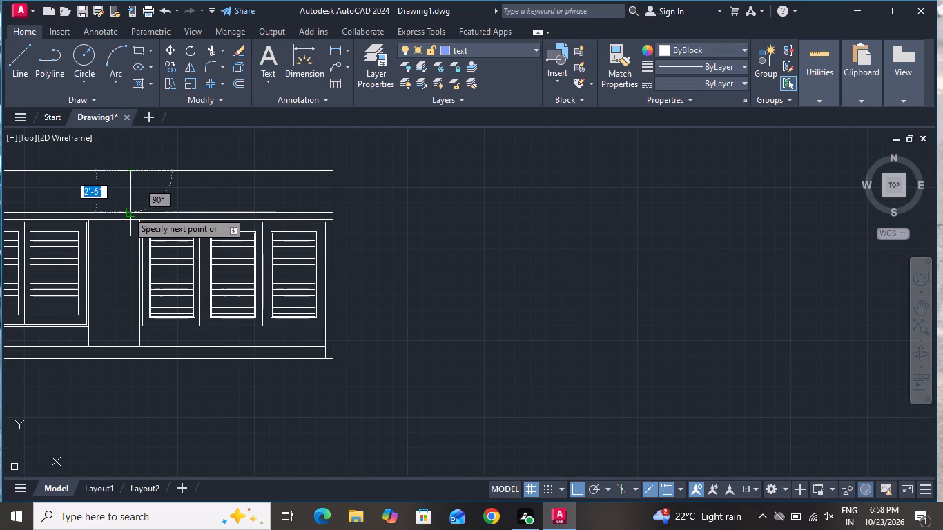
pyautogui.click(127, 211)
pyautogui.rightClick(127, 211)
pyautogui.click(153, 225)
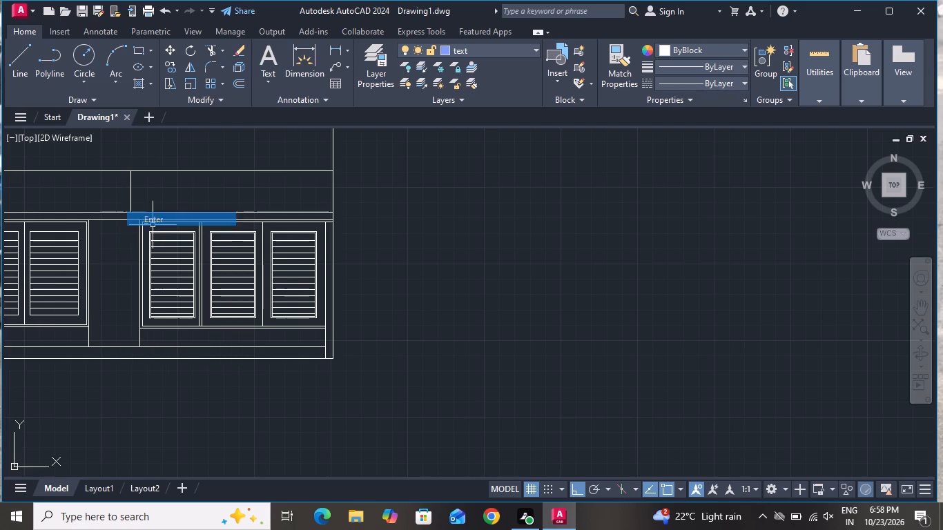
# Delete the upper horizontal line together with its short 6" extension at the right outer edge.
pyautogui.scroll(1, 161, 171)
pyautogui.scroll(-2, 161, 171)
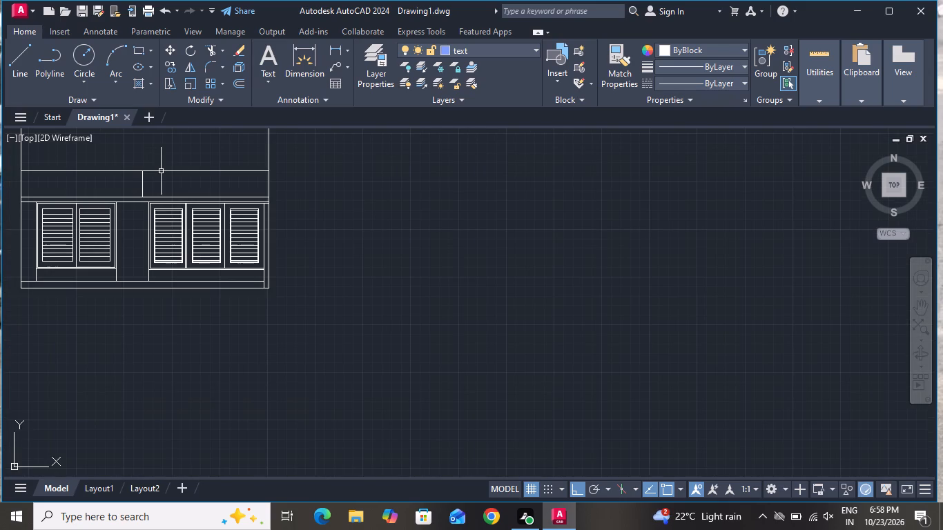
pyautogui.click(161, 171)
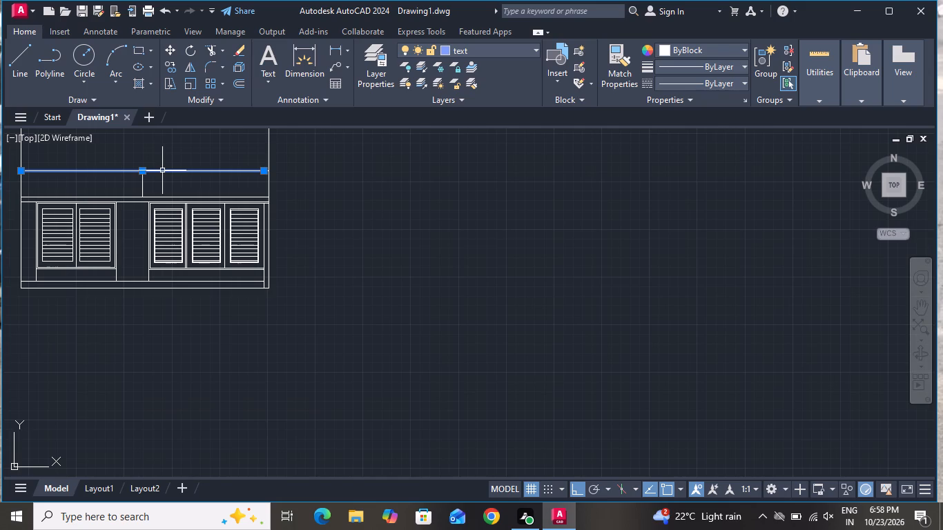
pyautogui.press('Delete')
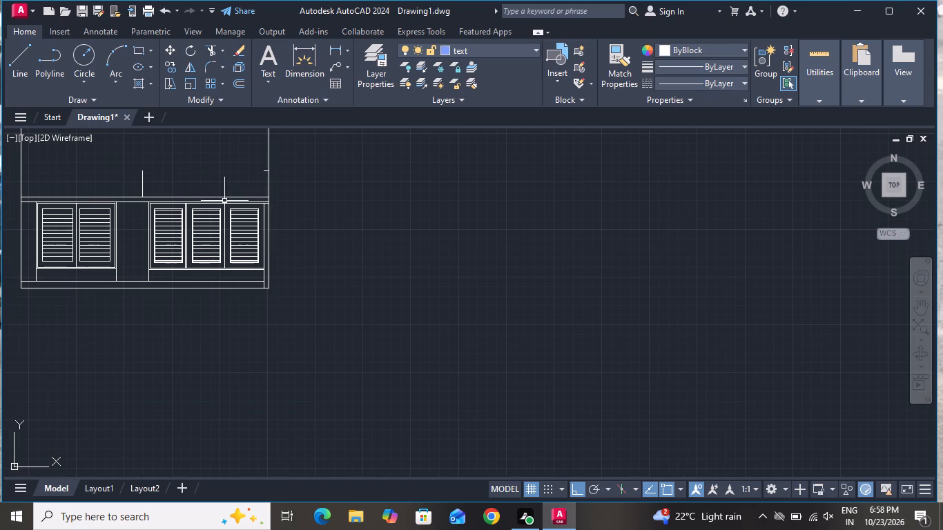
pyautogui.click(264, 172)
pyautogui.press('Delete')
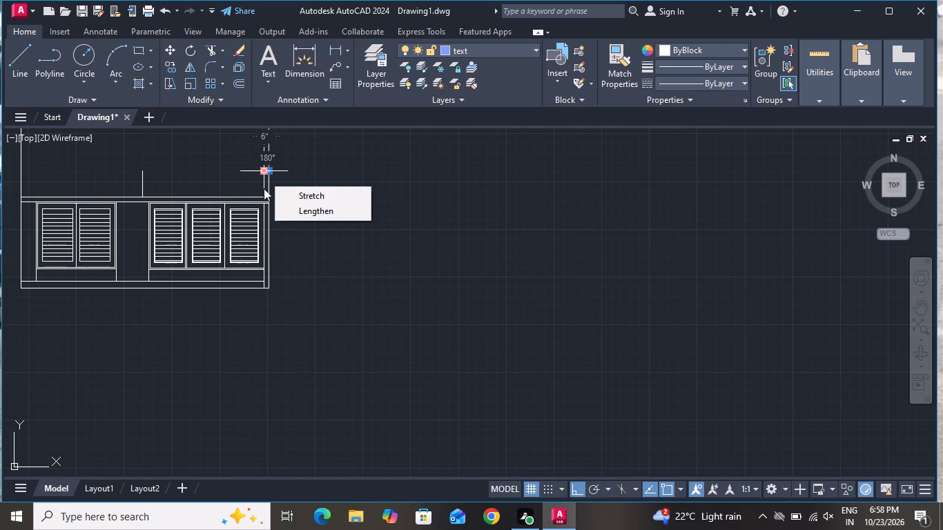
pyautogui.scroll(-2, 257, 275)
pyautogui.press('Delete')
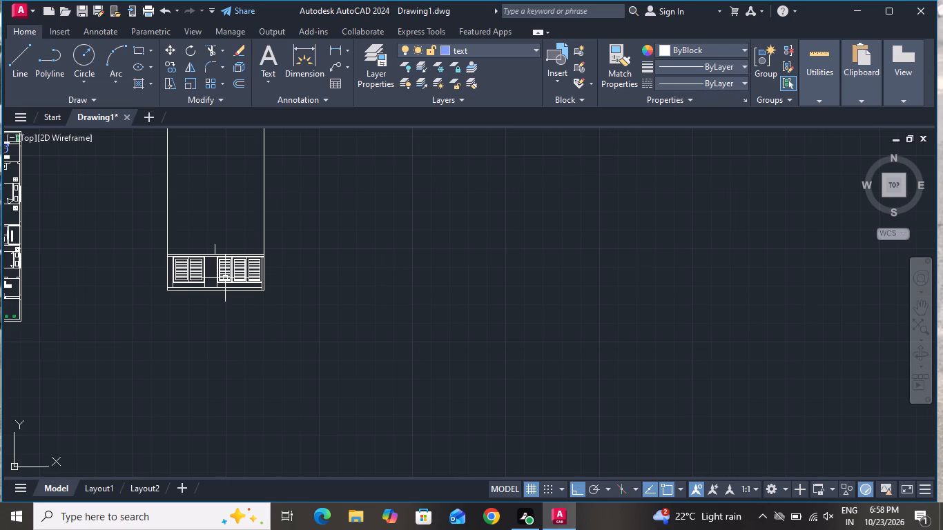
# Draw a horizontal line between the elevation's left and right outer edges, above the short vertical line's top end.
pyautogui.click(20, 57)
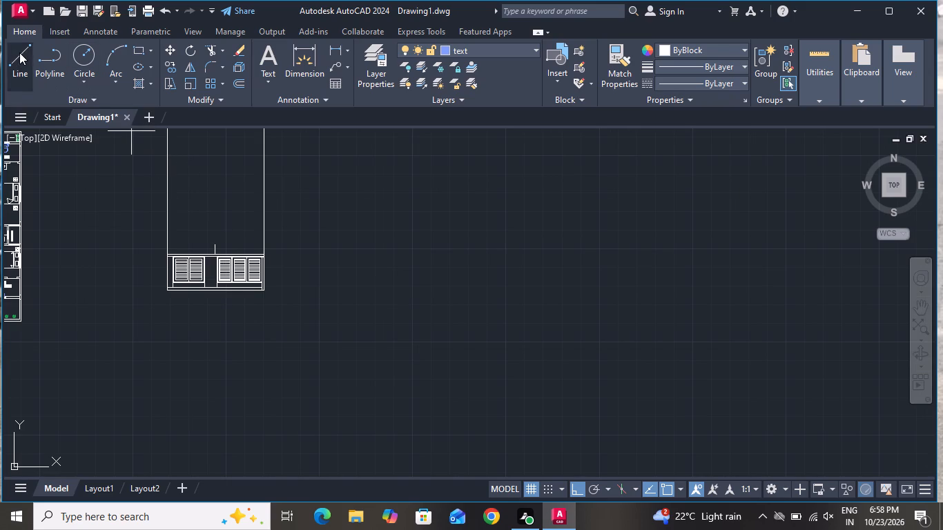
pyautogui.scroll(2, 179, 256)
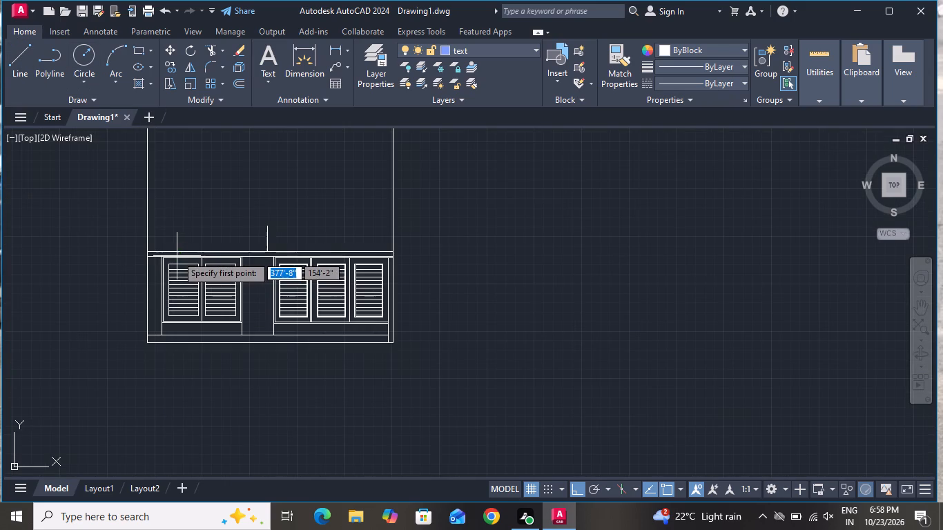
pyautogui.click(145, 191)
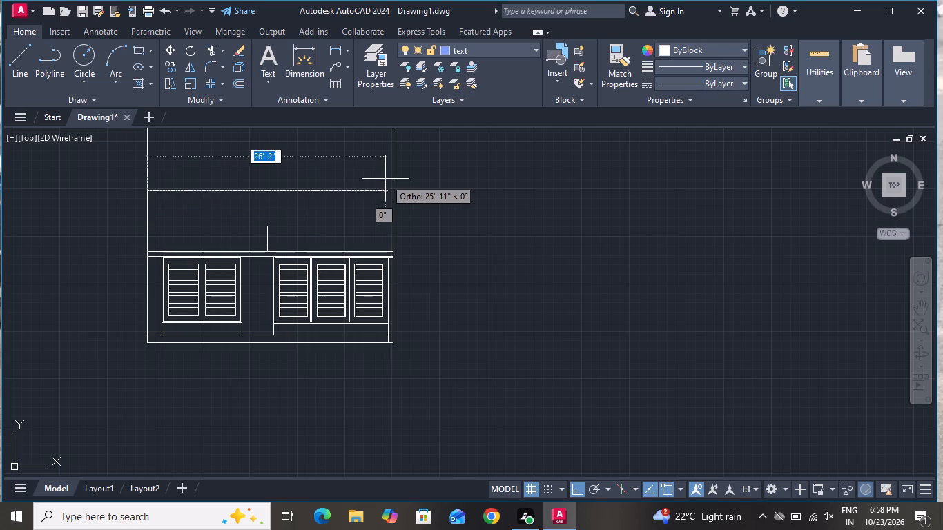
pyautogui.click(393, 195)
pyautogui.rightClick(393, 195)
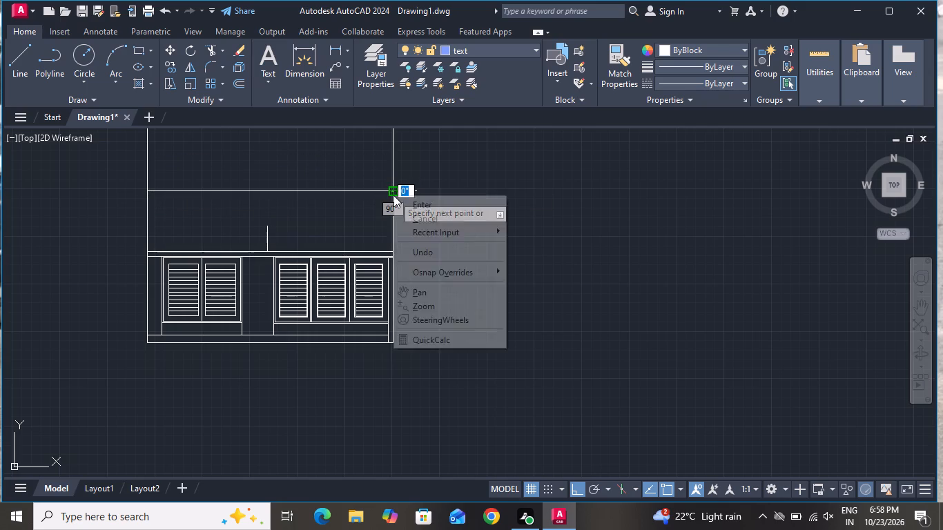
pyautogui.click(405, 211)
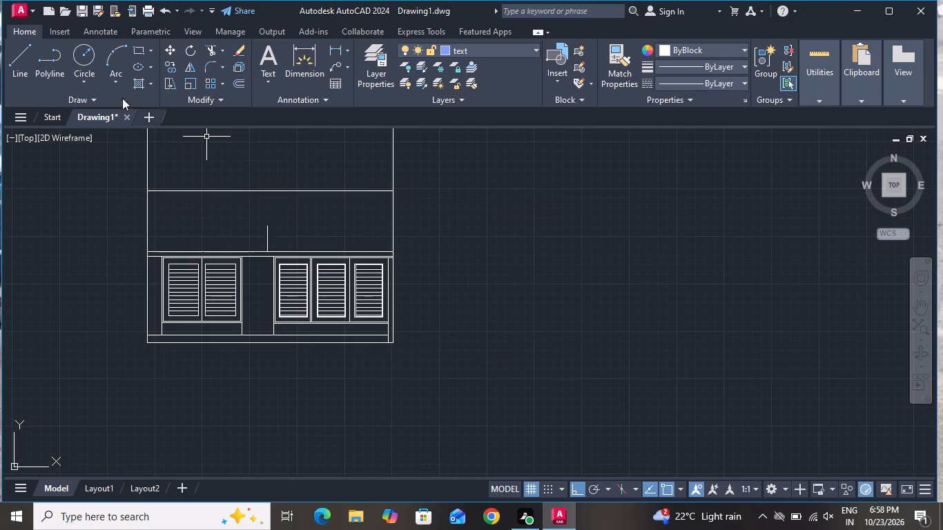
# Draw a vertical line from the short vertical line's top end up to the new horizontal line.
pyautogui.click(13, 62)
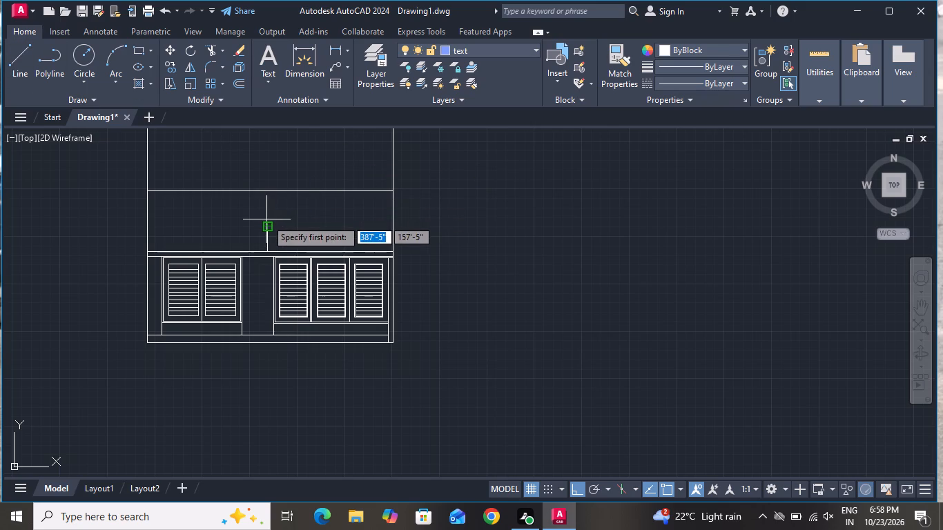
pyautogui.click(266, 222)
pyautogui.click(264, 188)
pyautogui.rightClick(264, 188)
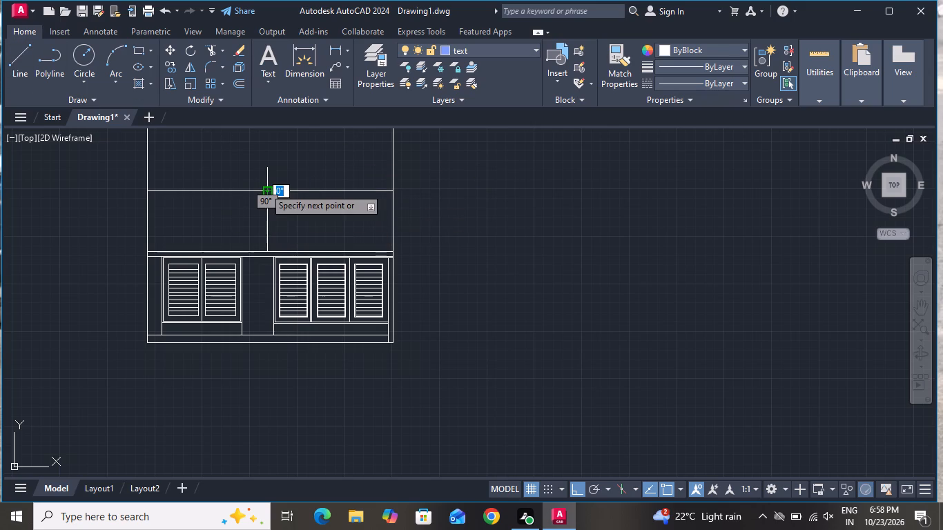
pyautogui.click(275, 202)
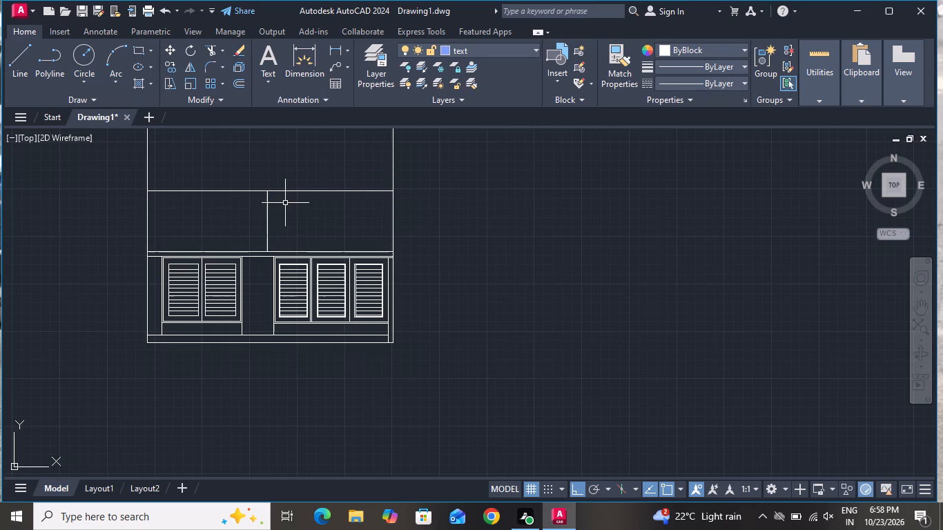
# Offset both segments of the vertical divider line above the narrow band 6" to the right.
pyautogui.write('o')
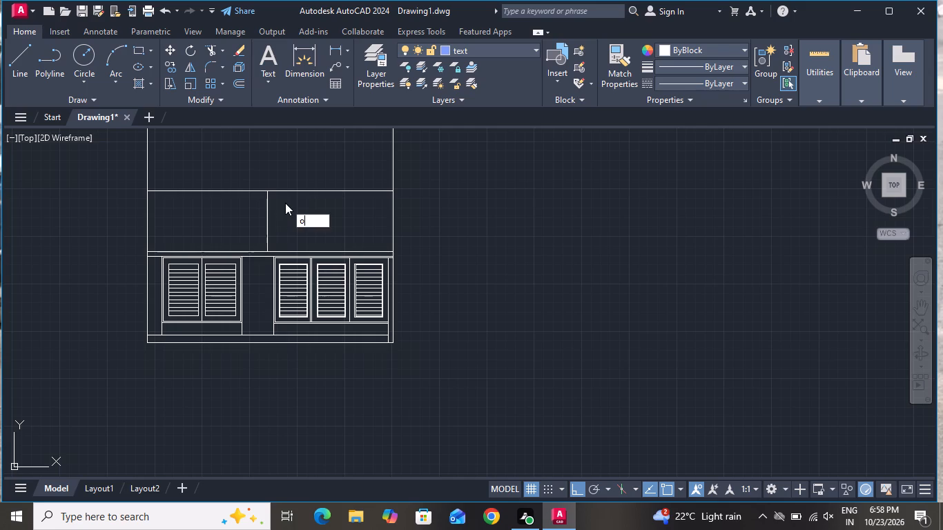
pyautogui.press('space')
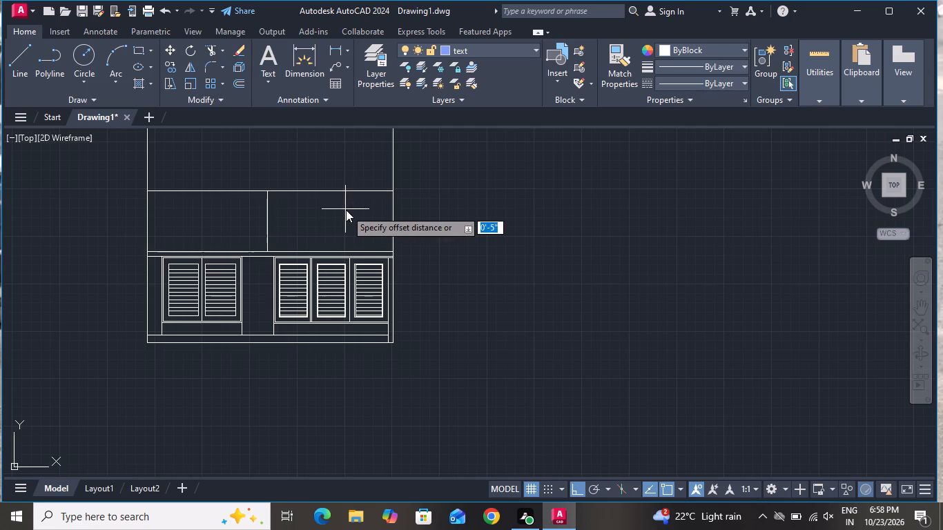
pyautogui.press('6')
pyautogui.hotkey('shift', '"')
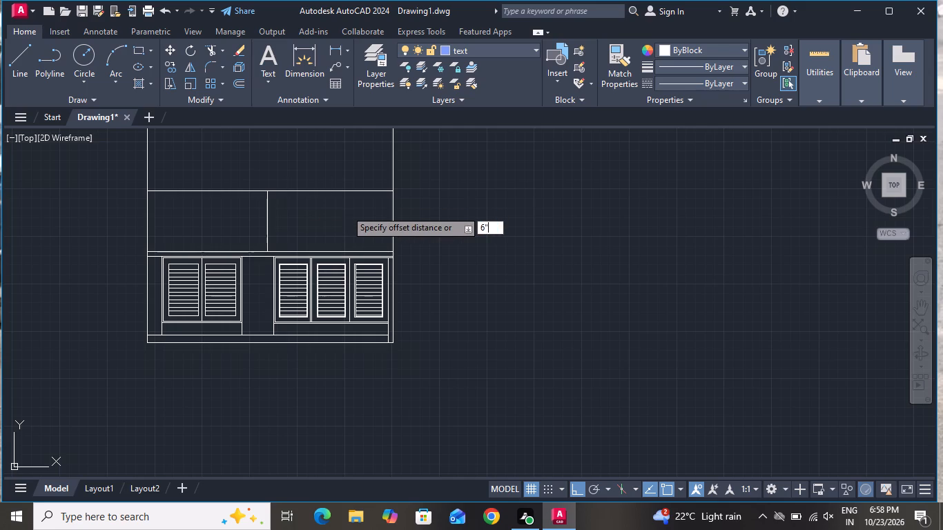
pyautogui.press('Return')
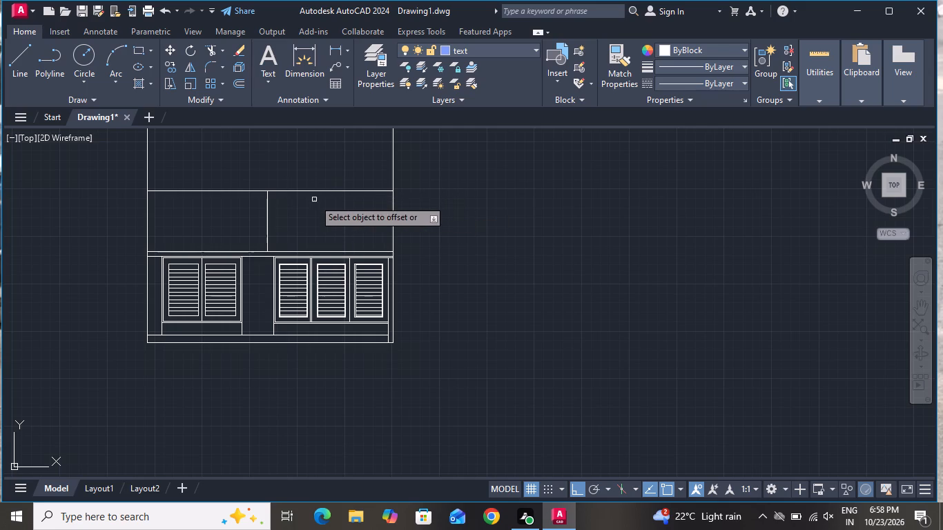
pyautogui.scroll(1, 265, 227)
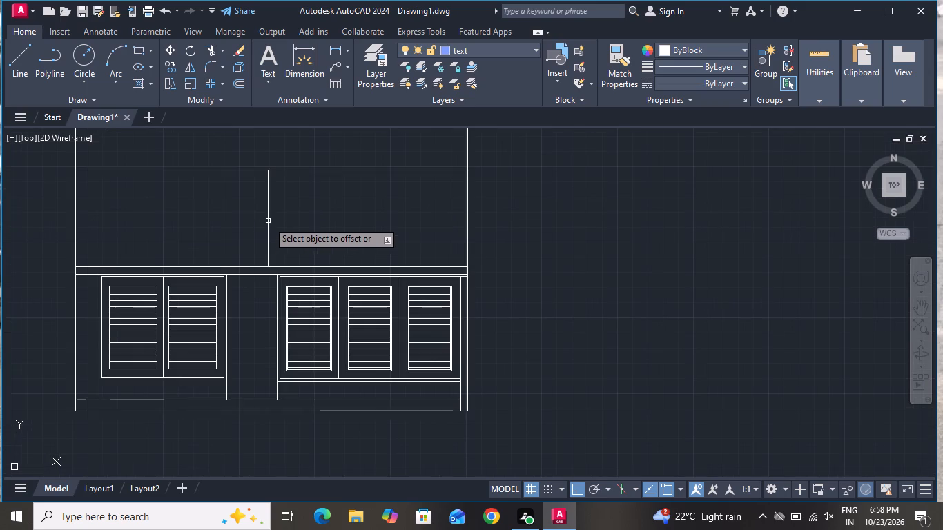
pyautogui.click(268, 221)
pyautogui.click(287, 216)
pyautogui.click(267, 254)
pyautogui.click(294, 247)
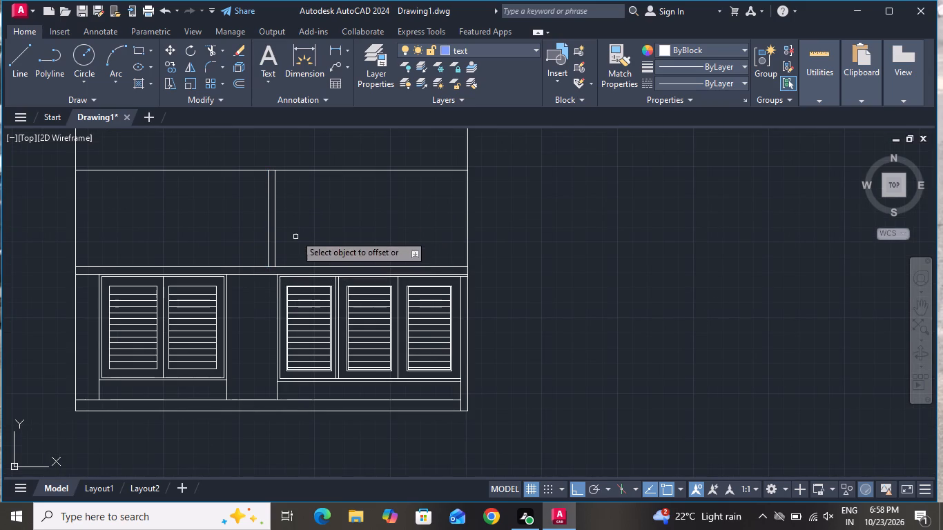
pyautogui.rightClick(296, 225)
pyautogui.click(304, 238)
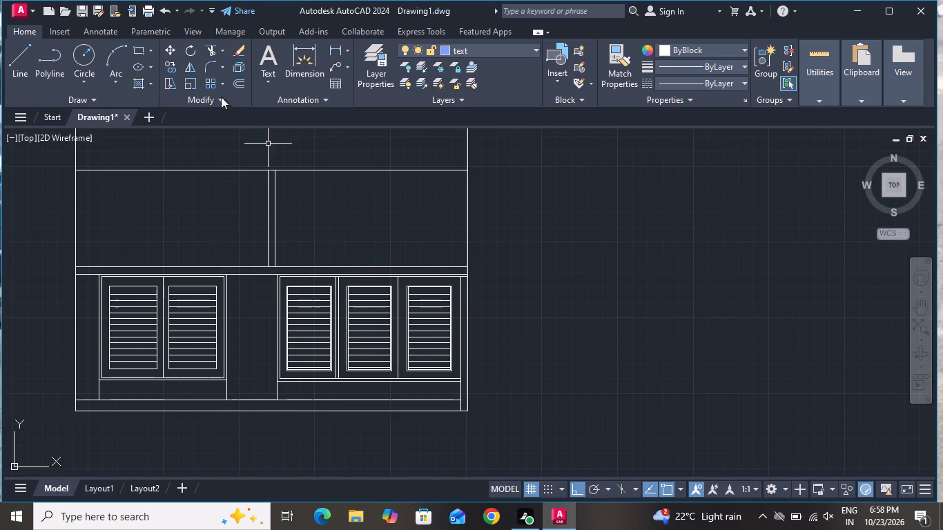
# Draw a thin rectangle about 4'-1" long on top of the narrow band, starting at the elevation's right outer edge.
pyautogui.click(137, 48)
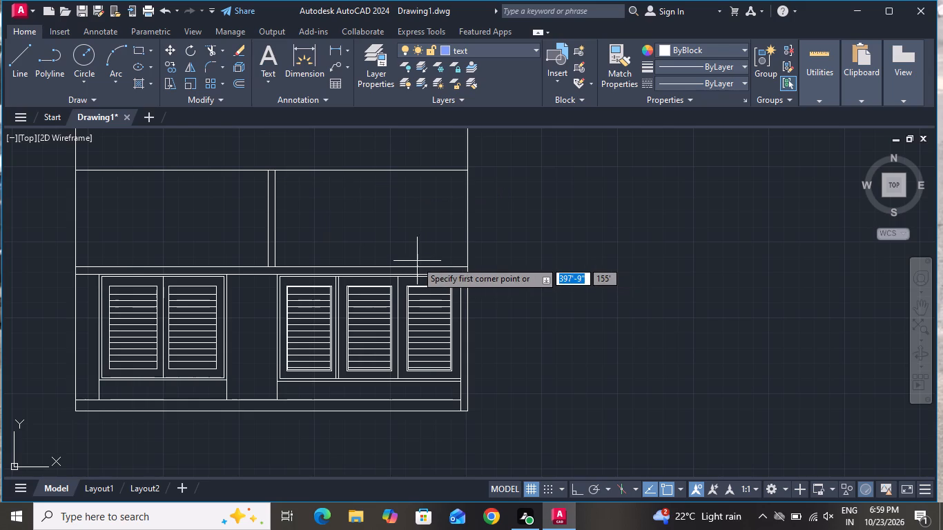
pyautogui.scroll(1, 440, 275)
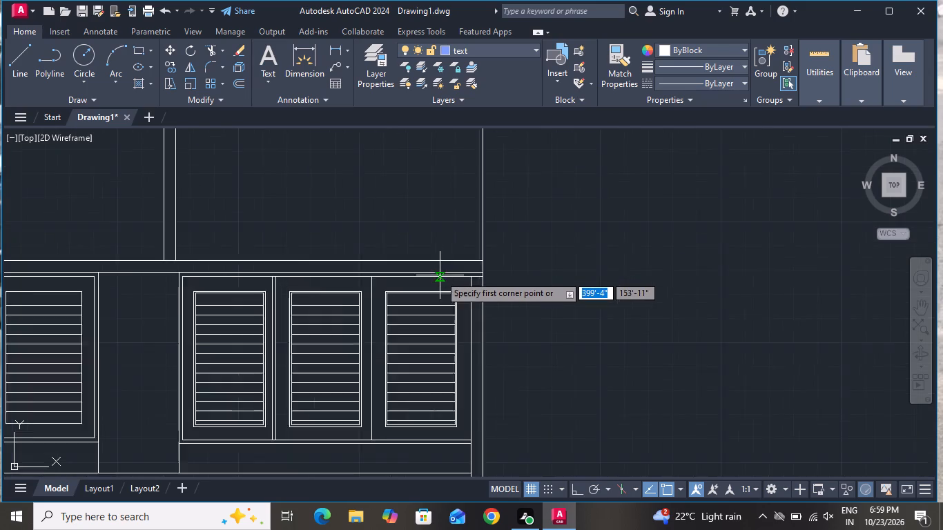
pyautogui.scroll(1, 440, 275)
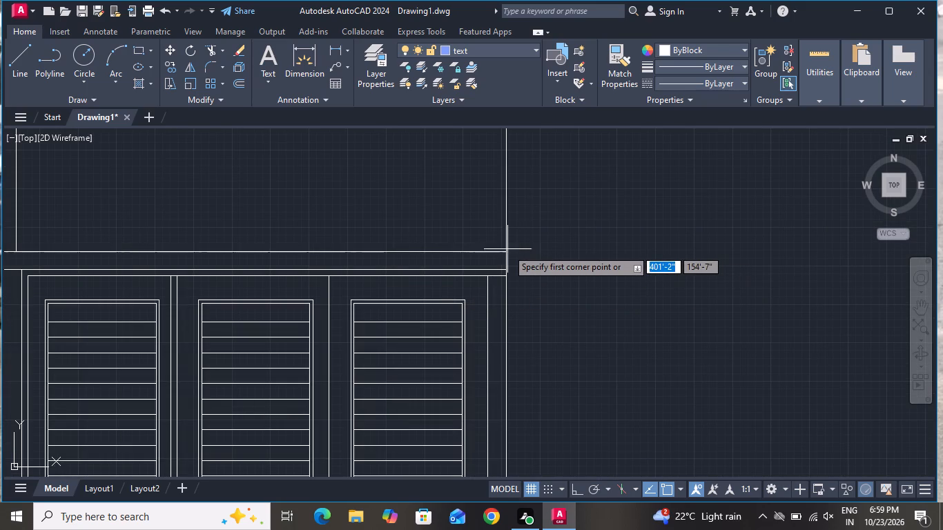
pyautogui.click(506, 249)
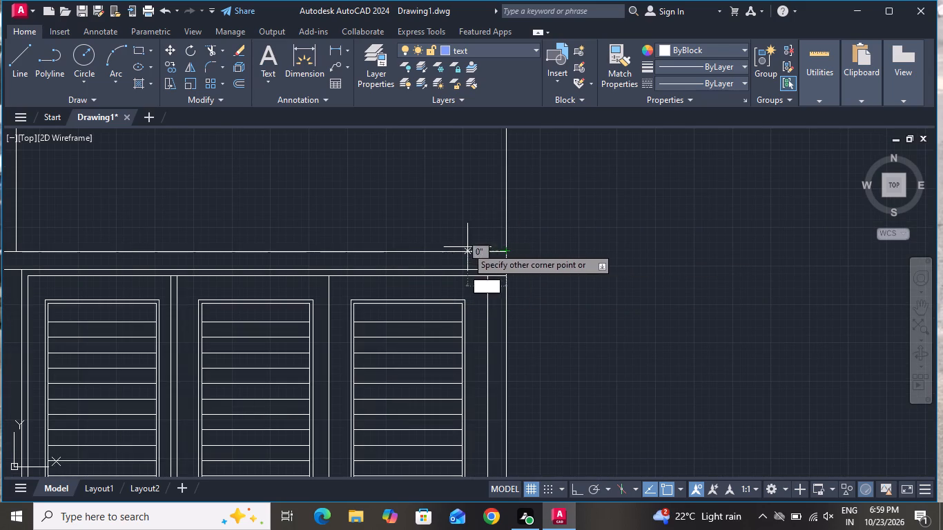
pyautogui.click(354, 235)
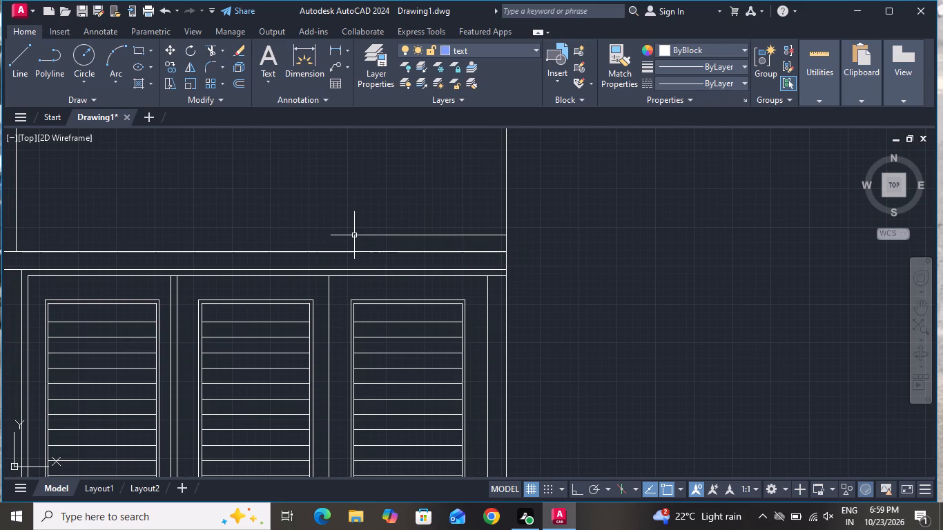
# Draw a second thin rectangle about 4'-1" long directly on top of the first one at the right outer edge.
pyautogui.click(141, 47)
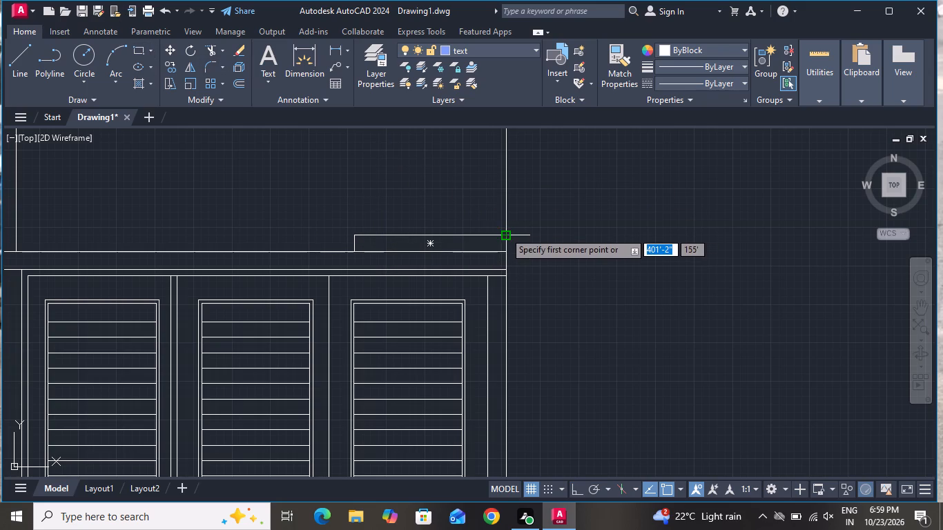
pyautogui.click(505, 232)
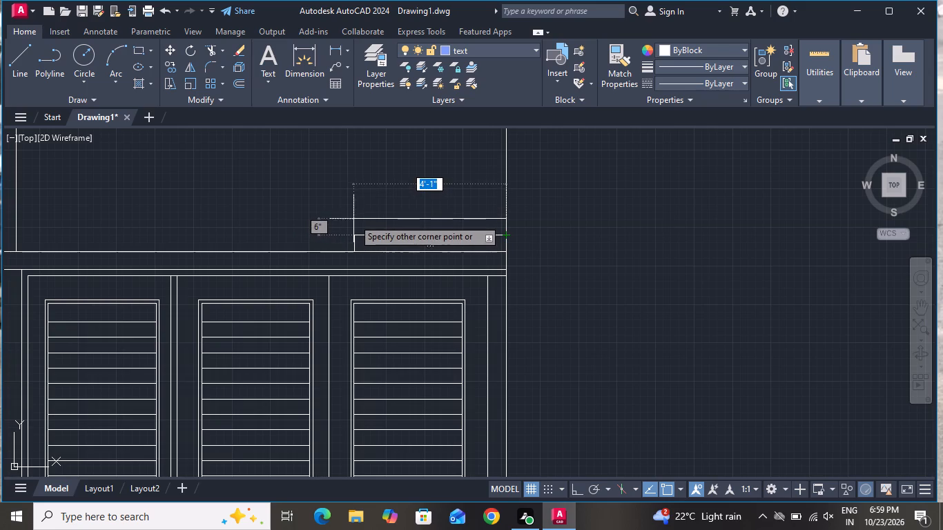
pyautogui.click(353, 223)
# Draw a vertical line about 2'-9" high upward from the upper thin rectangle's top-left corner.
pyautogui.scroll(-1, 336, 230)
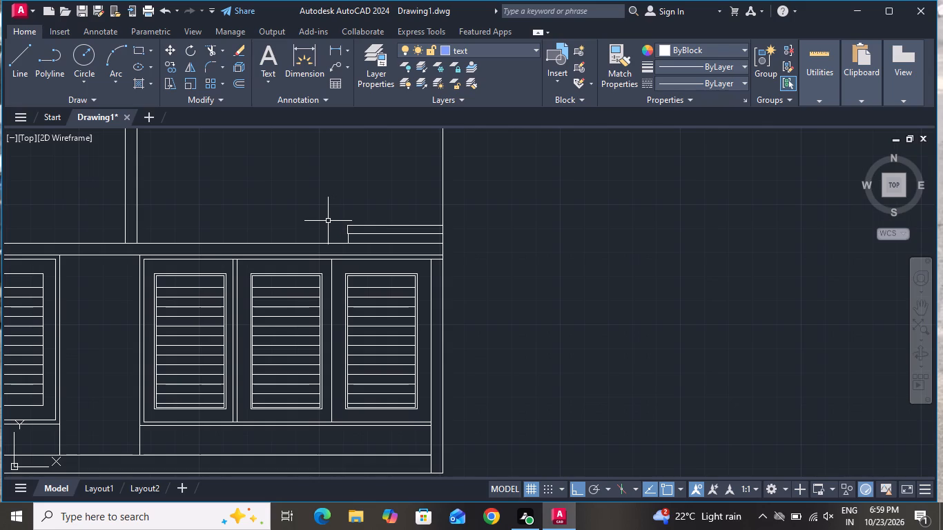
pyautogui.scroll(-4, 328, 221)
pyautogui.scroll(1, 311, 179)
pyautogui.scroll(-2, 311, 179)
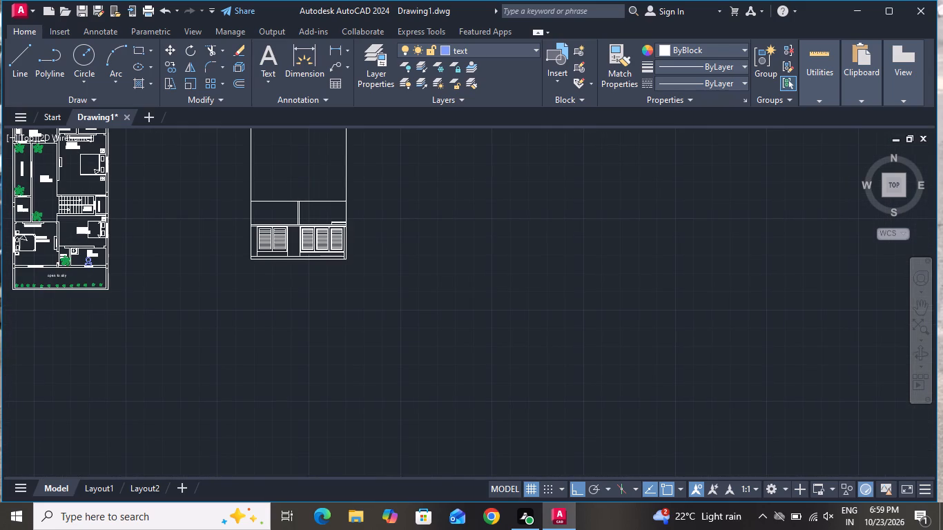
pyautogui.scroll(3, 311, 179)
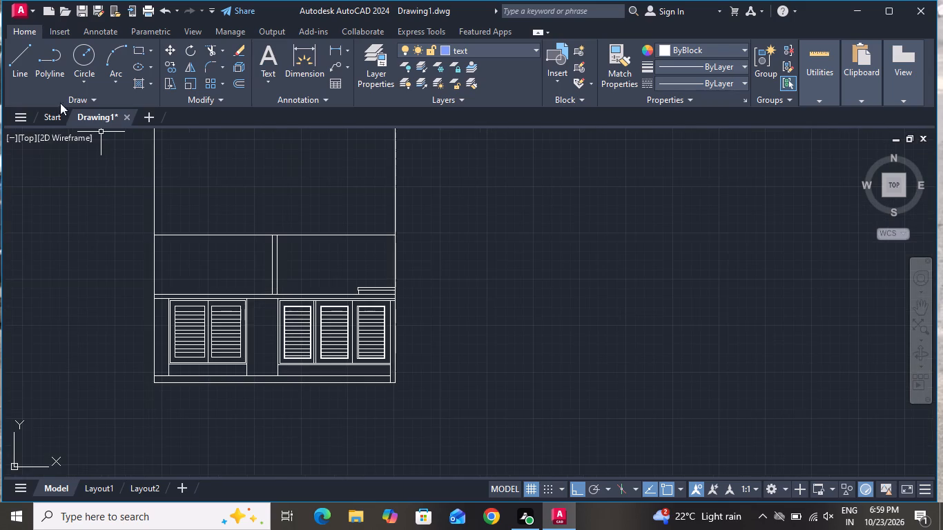
pyautogui.click(16, 54)
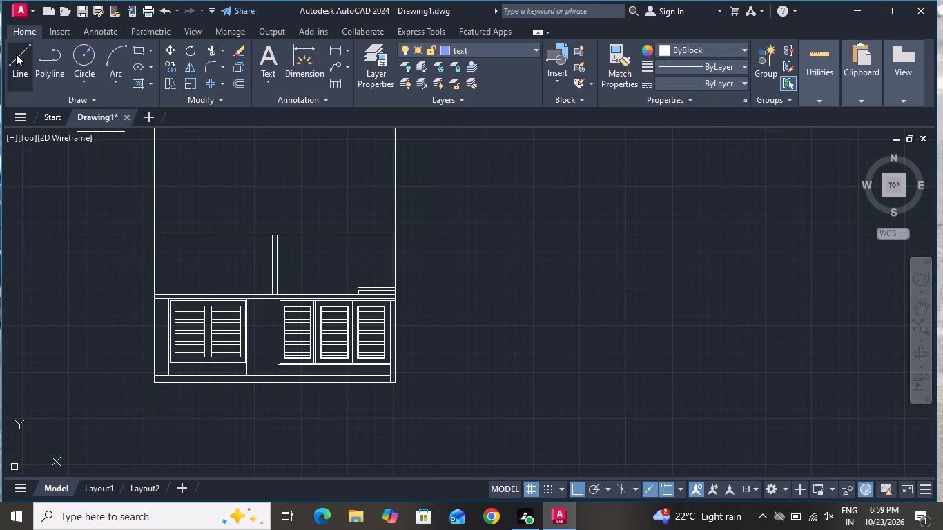
pyautogui.scroll(3, 360, 293)
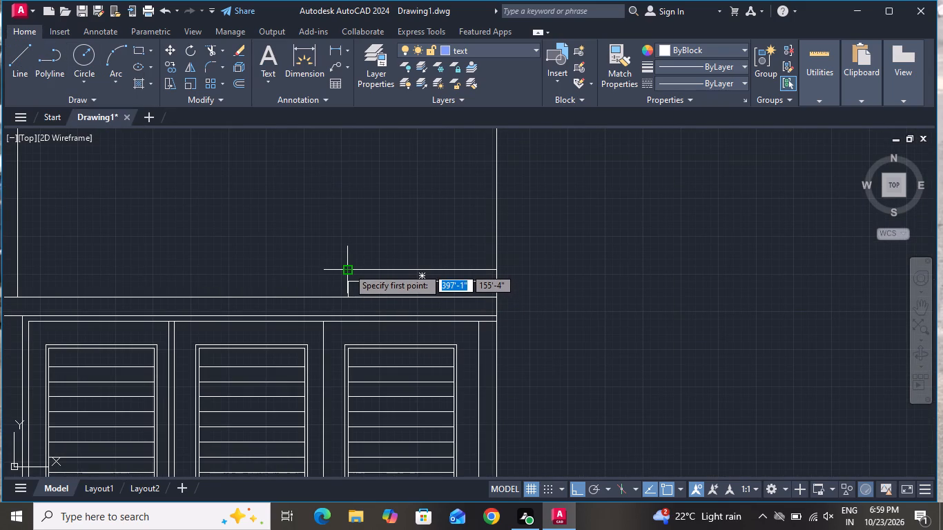
pyautogui.click(348, 268)
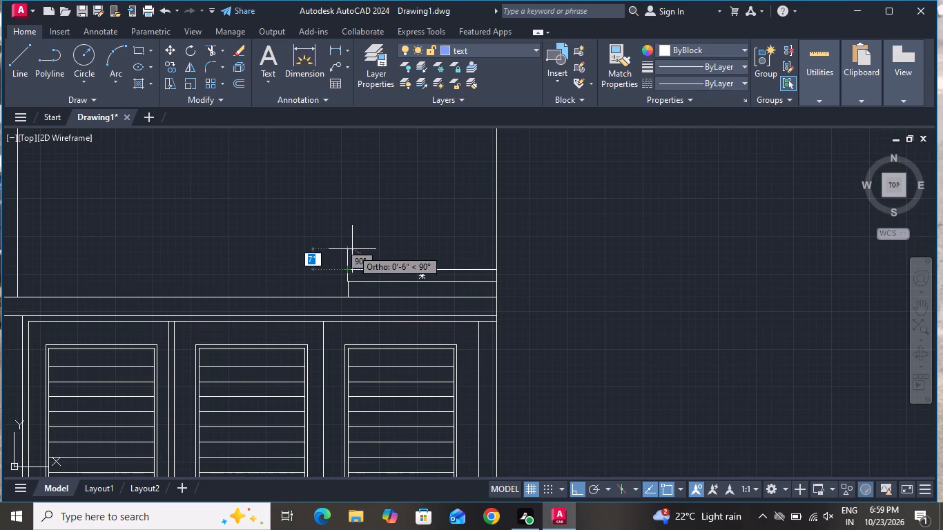
pyautogui.click(345, 169)
pyautogui.rightClick(345, 169)
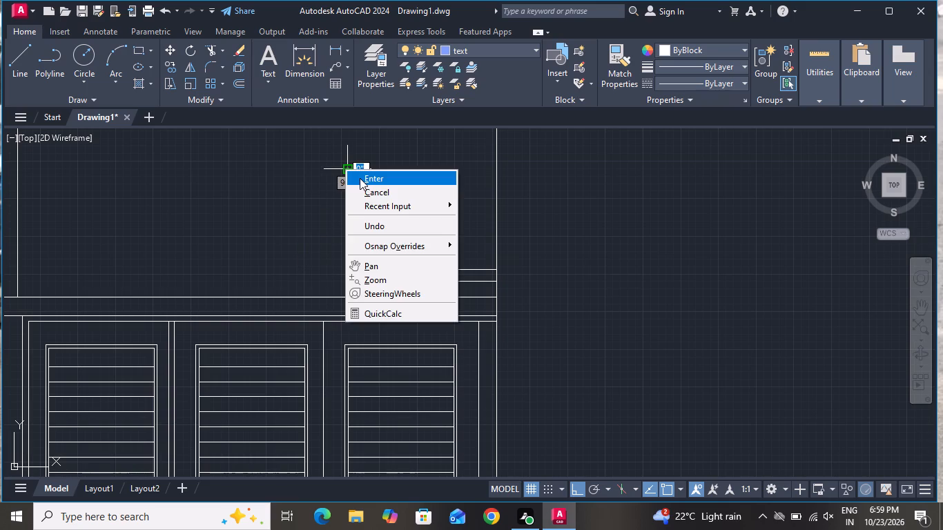
pyautogui.click(364, 185)
# Offset the new 2'-9" vertical line 1" to the right.
pyautogui.write('o 1')
pyautogui.hotkey('shift', '"')
pyautogui.press('Return')
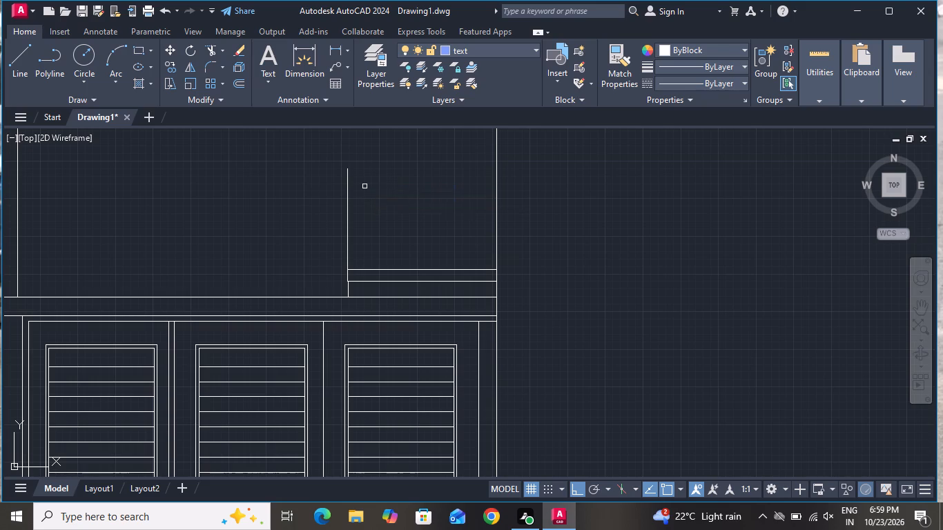
pyautogui.click(348, 224)
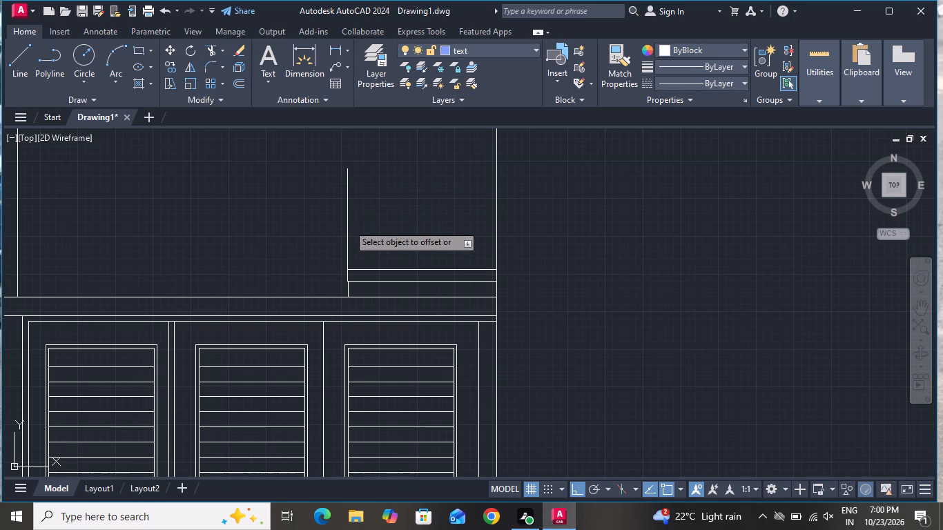
pyautogui.click(389, 218)
pyautogui.rightClick(385, 200)
pyautogui.click(410, 224)
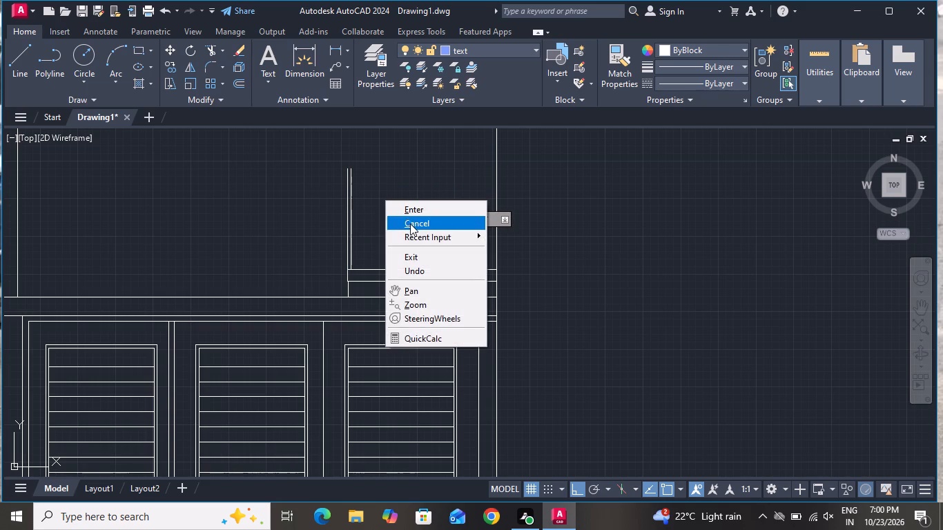
# Draw the lowest four treads and risers of the stair profile, each about 6", climbing leftward from the thin post's left line.
pyautogui.click(18, 66)
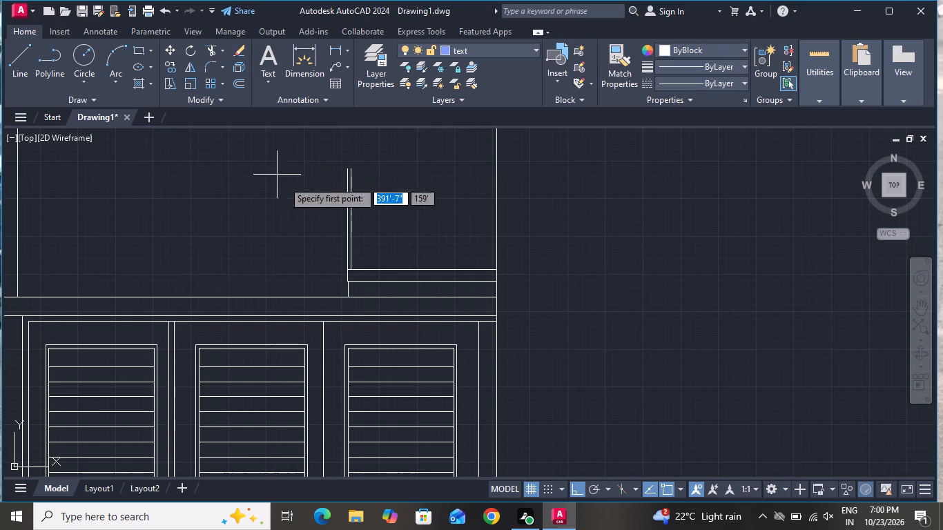
pyautogui.scroll(1, 338, 234)
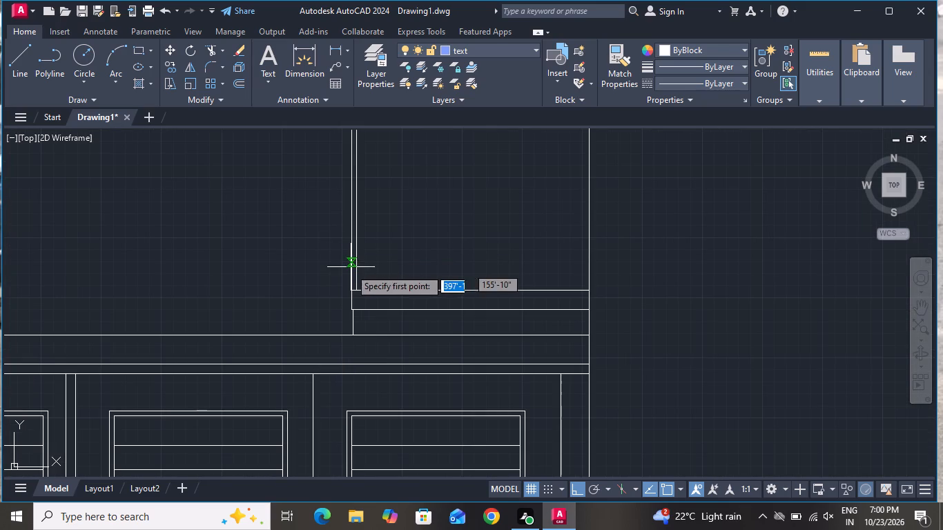
pyautogui.click(350, 268)
pyautogui.click(327, 265)
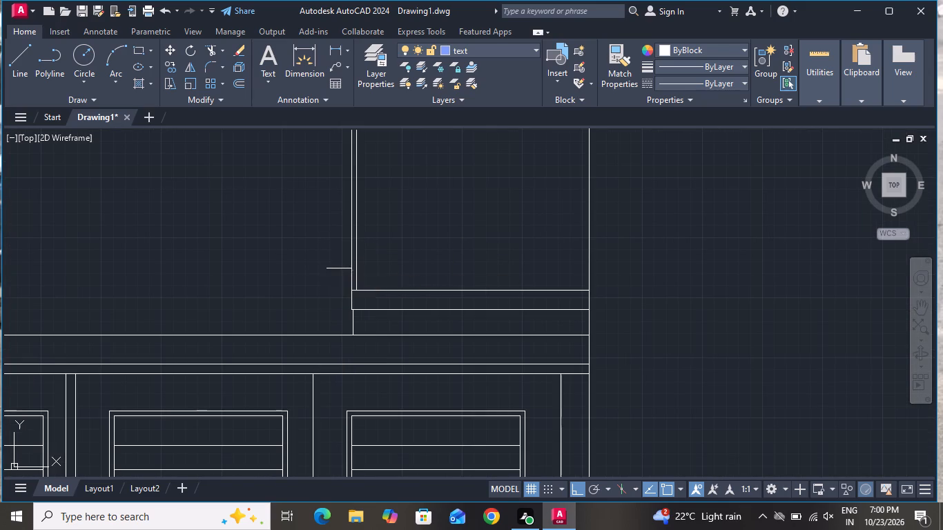
pyautogui.click(325, 237)
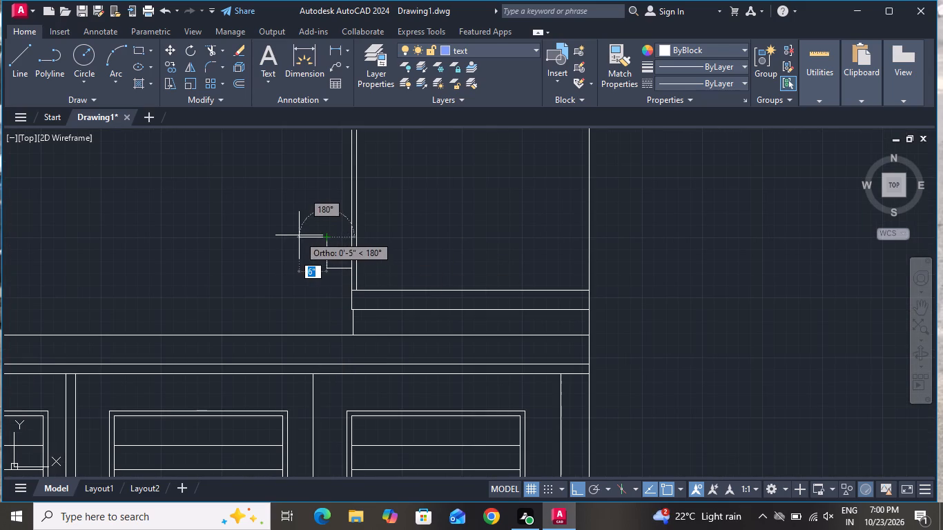
pyautogui.click(290, 235)
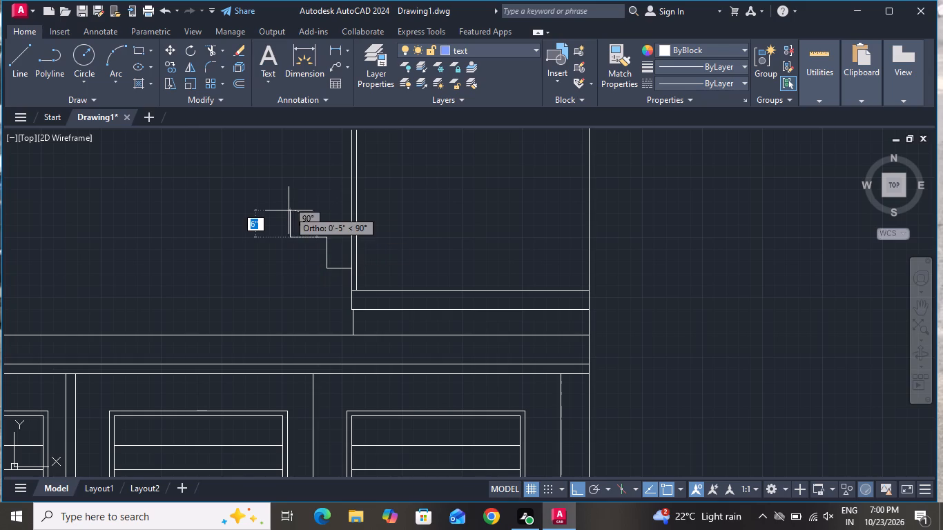
pyautogui.click(286, 204)
pyautogui.click(254, 202)
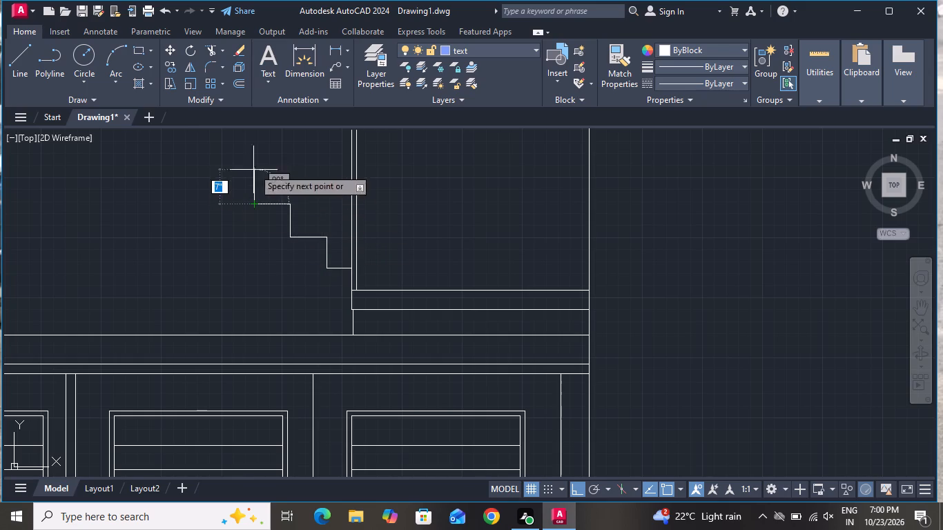
pyautogui.click(250, 175)
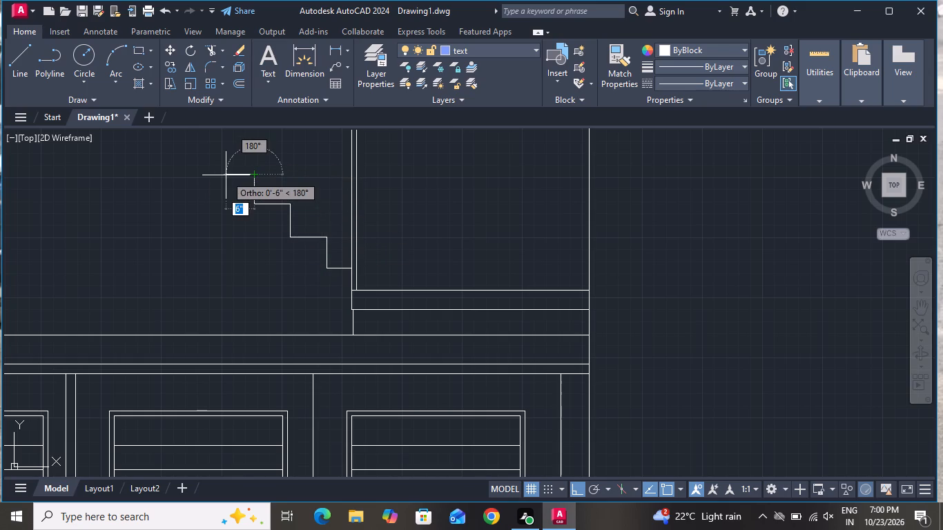
pyautogui.click(226, 175)
pyautogui.click(226, 144)
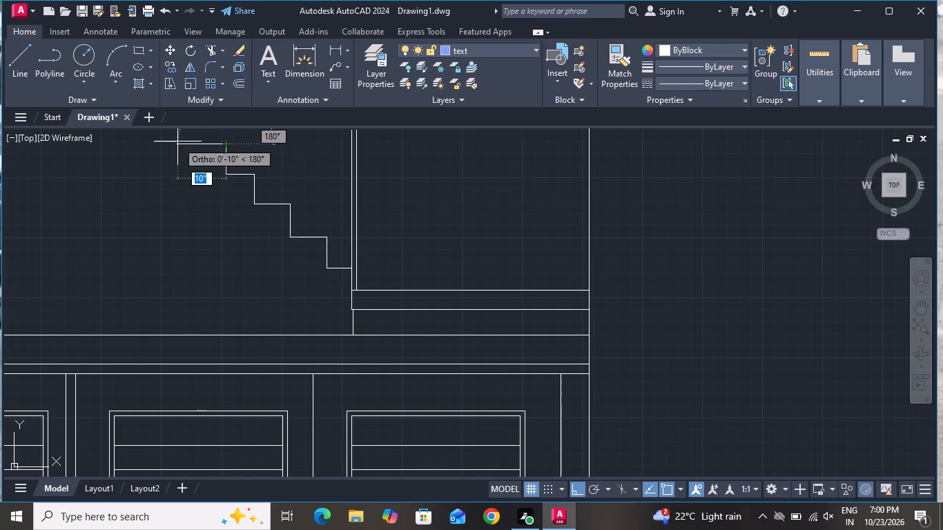
# Extend the stair profile up and leftward with two more treads about 8" wide and the riser between them.
pyautogui.scroll(-6, 192, 162)
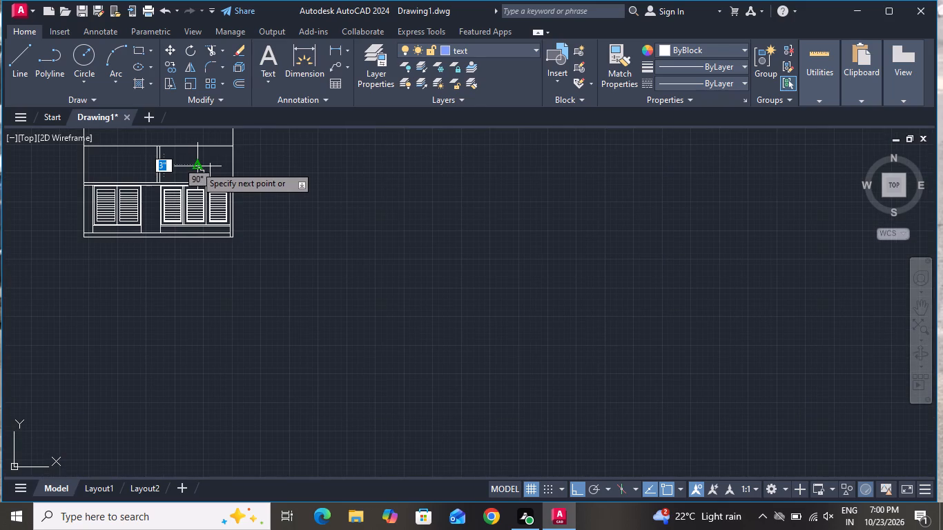
pyautogui.scroll(4, 194, 162)
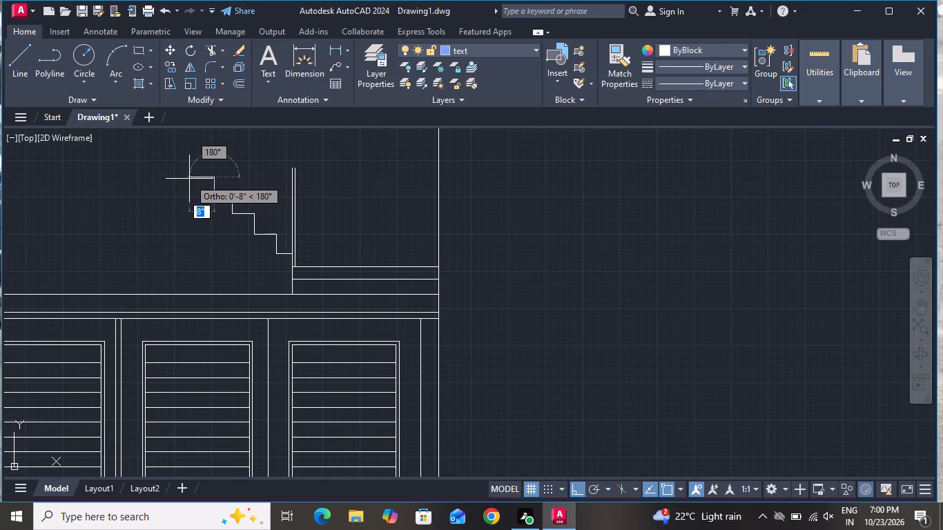
pyautogui.click(191, 178)
pyautogui.click(184, 155)
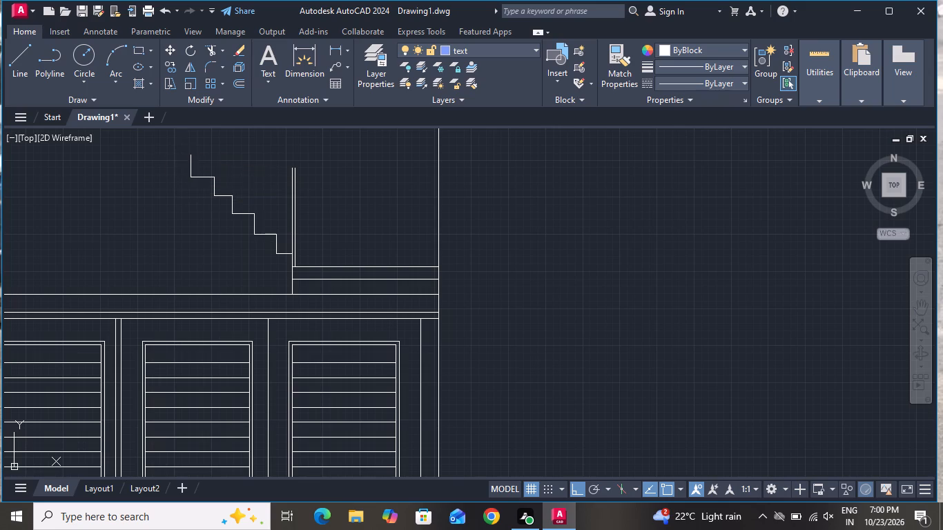
pyautogui.click(166, 155)
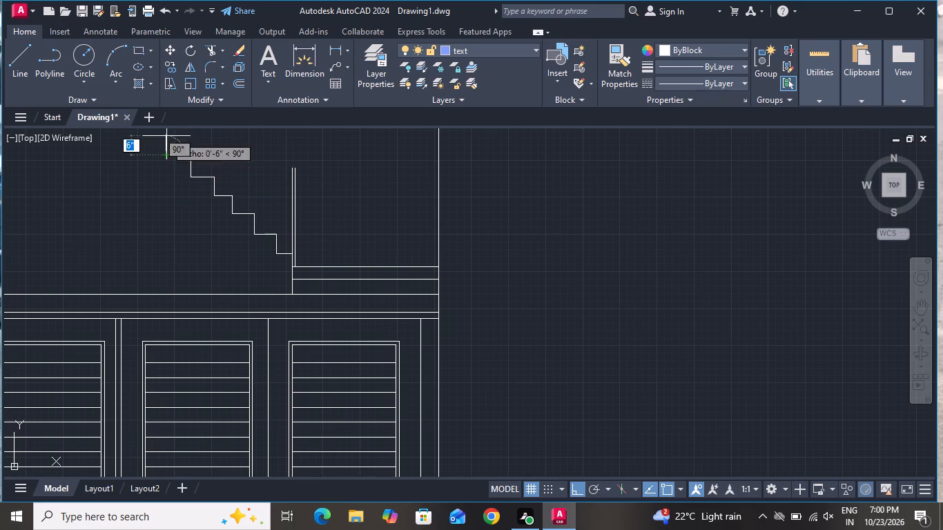
# Finish the stair profile with four risers about 8" high and three treads about 10" wide, ending on the storey's upper horizontal line.
pyautogui.scroll(-9, 169, 127)
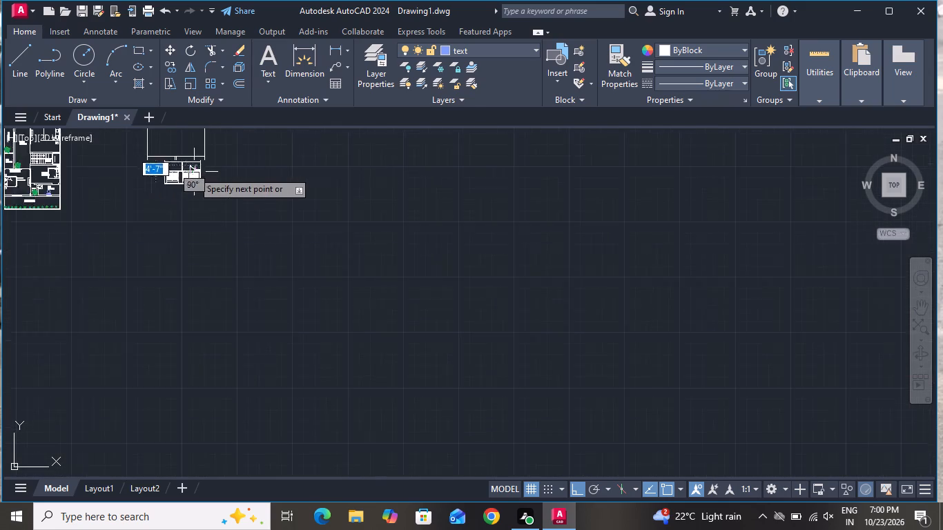
pyautogui.scroll(5, 168, 150)
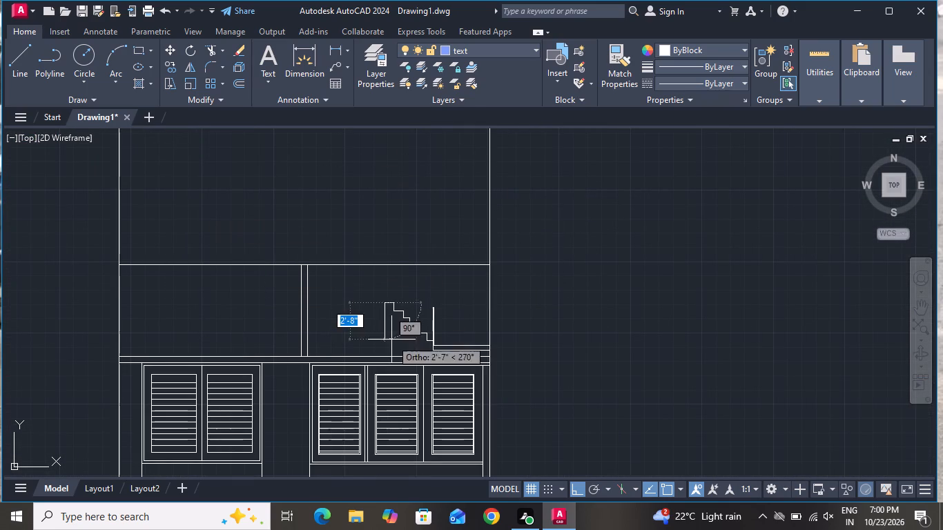
pyautogui.scroll(2, 380, 293)
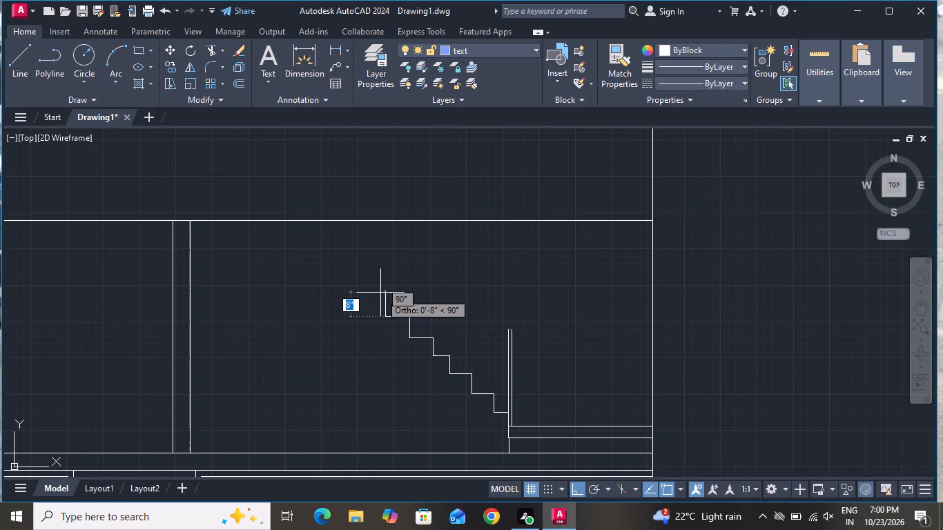
pyautogui.click(380, 293)
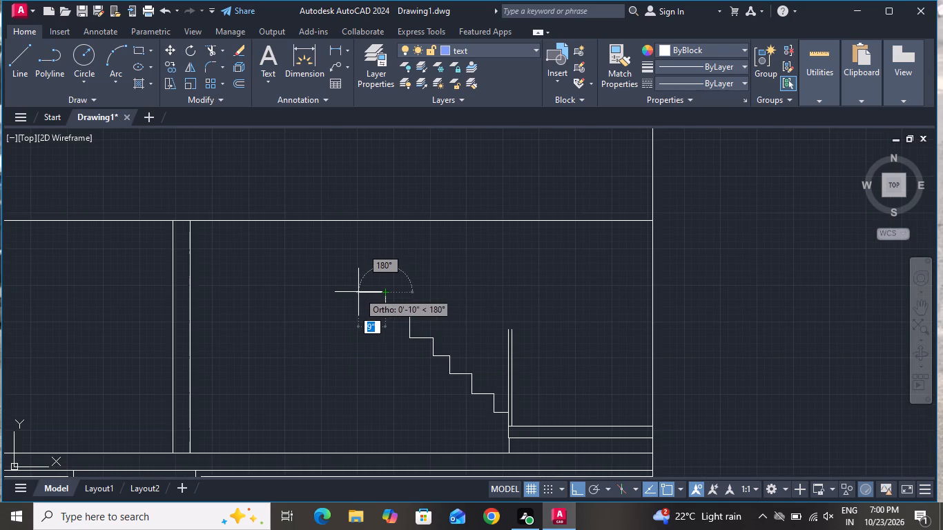
pyautogui.click(358, 292)
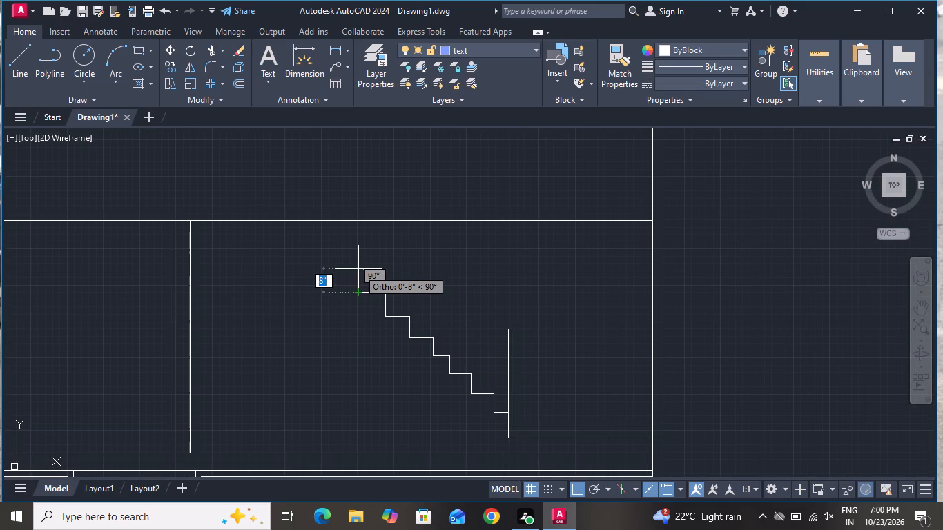
pyautogui.click(358, 269)
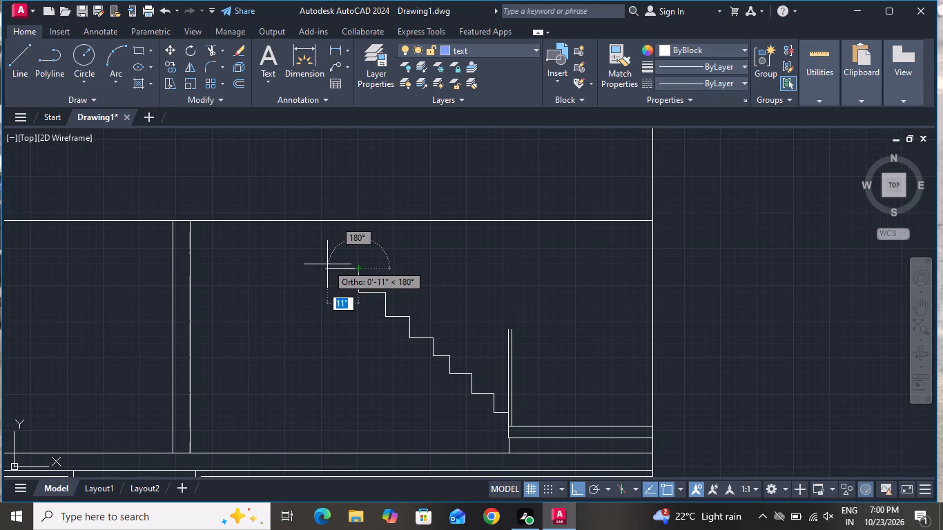
pyautogui.click(327, 264)
pyautogui.click(328, 251)
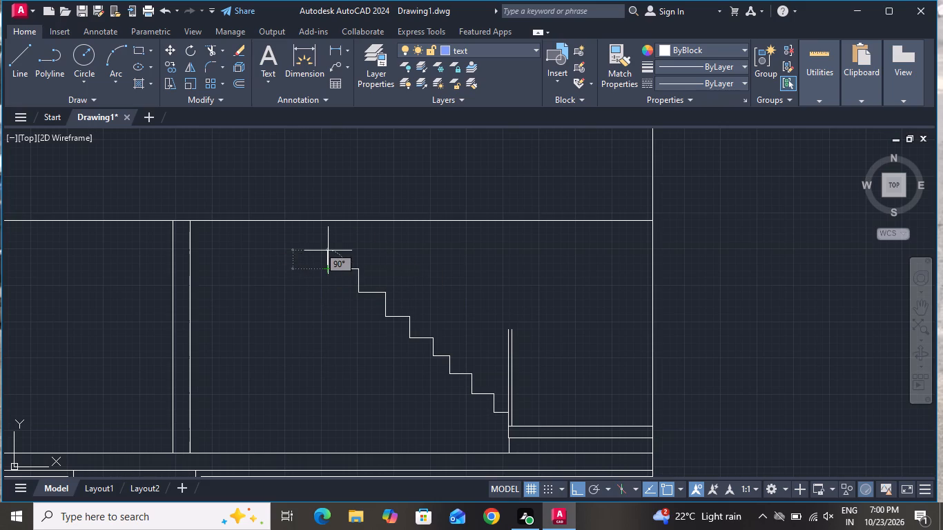
pyautogui.click(294, 255)
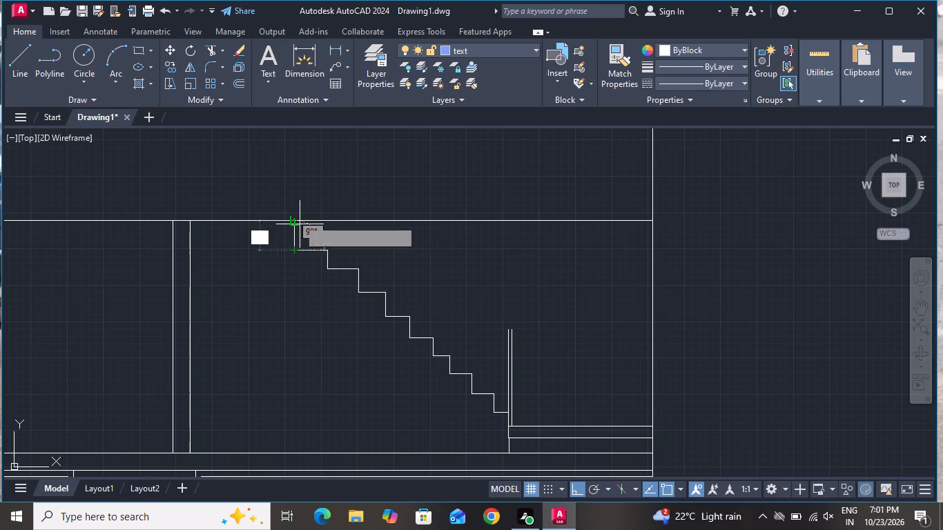
pyautogui.click(290, 219)
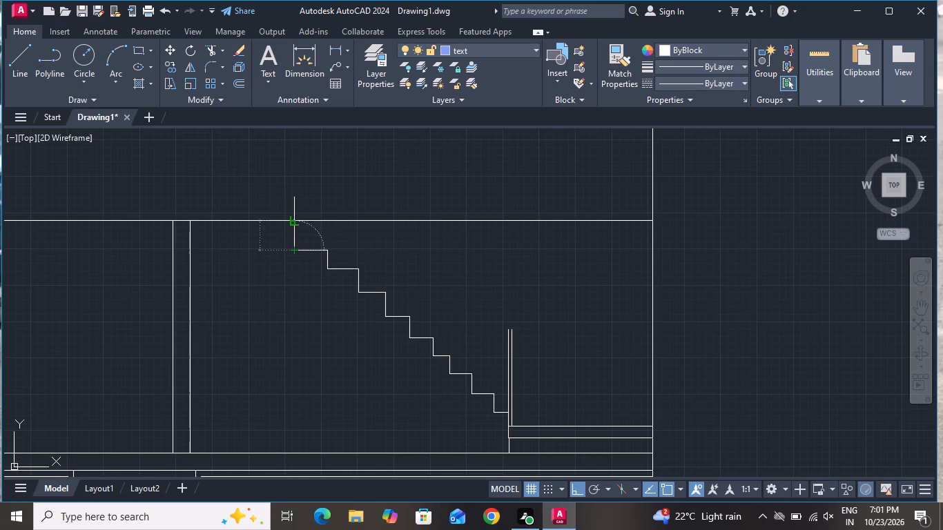
pyautogui.rightClick(290, 219)
pyautogui.click(329, 241)
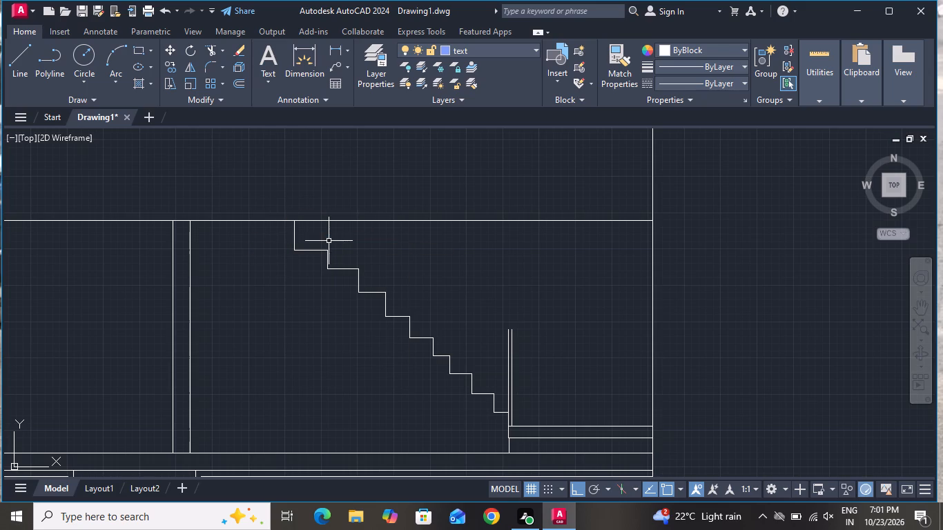
# With ortho off, copy the thin post's two lines from their base onto the third, sixth and eighth stair treads from the bottom.
pyautogui.scroll(-3, 329, 241)
pyautogui.scroll(1, 397, 275)
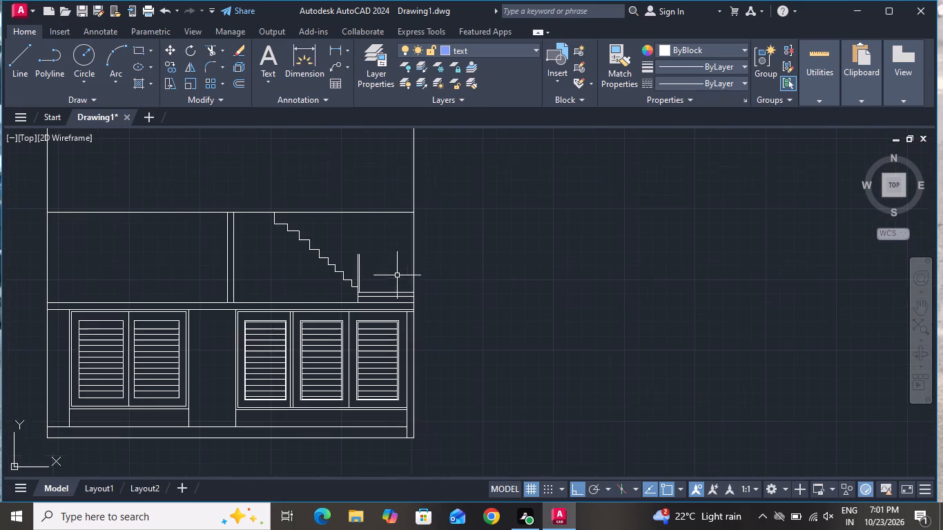
pyautogui.scroll(1, 397, 275)
pyautogui.click(356, 266)
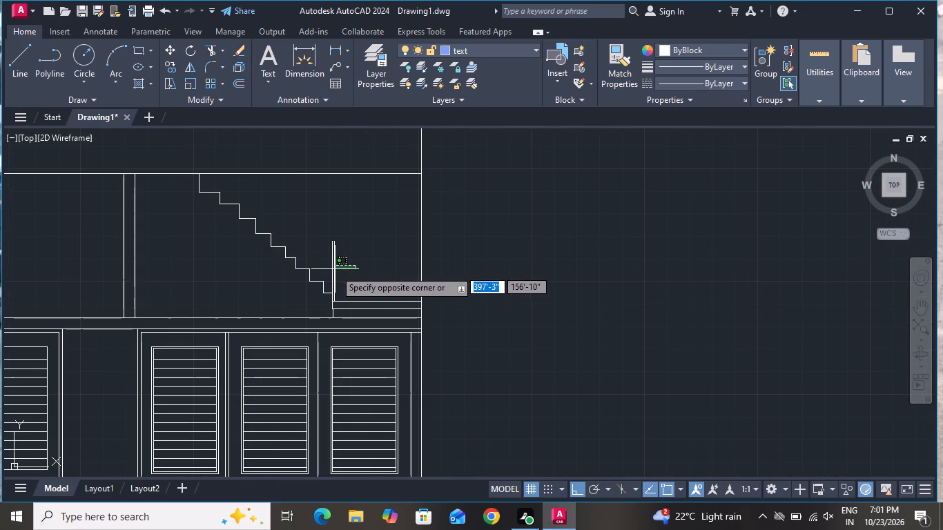
pyautogui.click(312, 270)
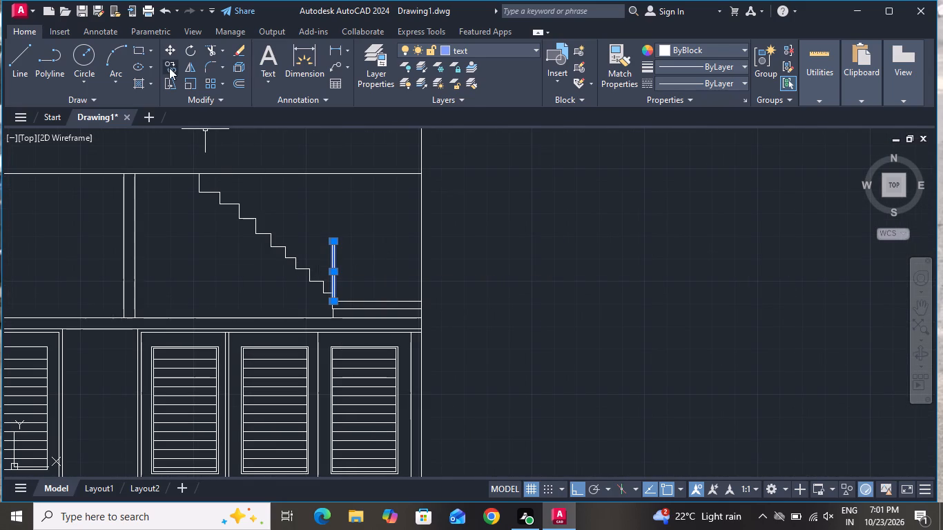
pyautogui.click(168, 66)
pyautogui.click(340, 302)
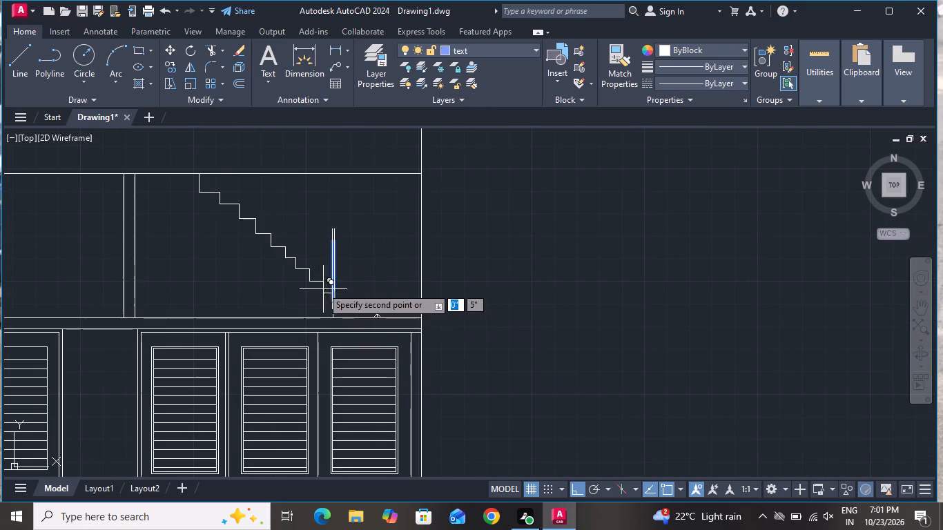
pyautogui.click(581, 490)
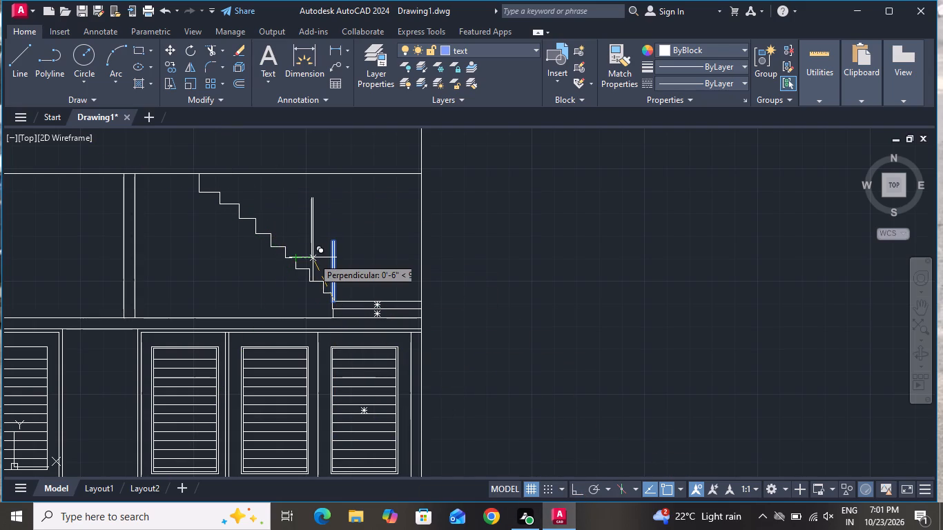
pyautogui.scroll(1, 313, 257)
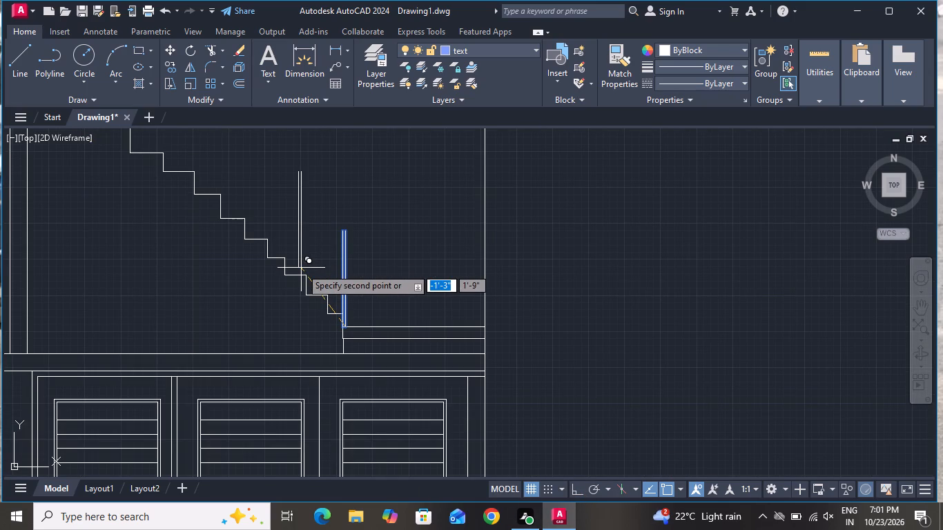
pyautogui.click(301, 272)
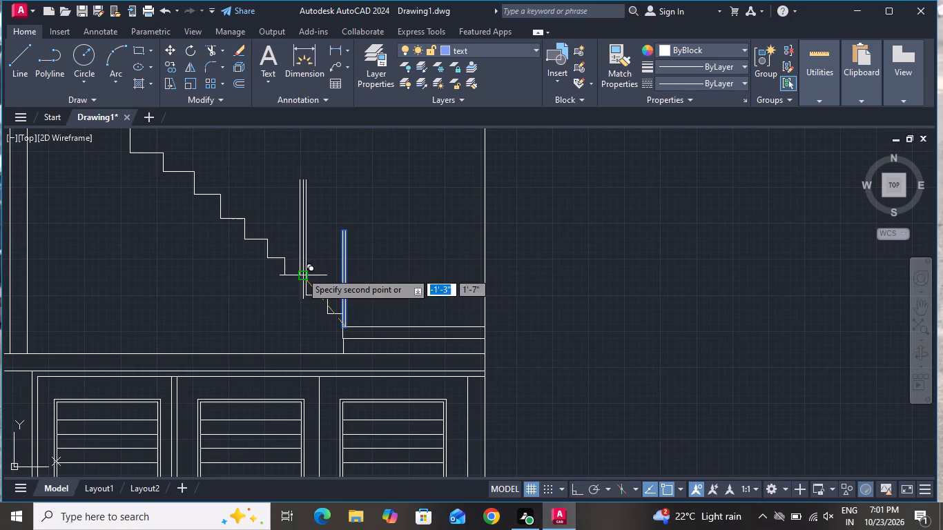
pyautogui.click(242, 219)
pyautogui.scroll(-1, 305, 344)
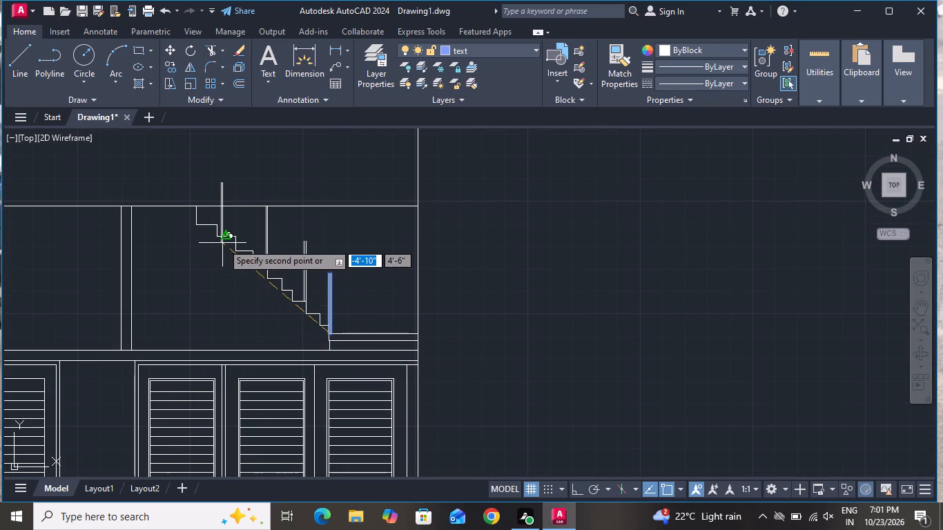
pyautogui.scroll(1, 222, 243)
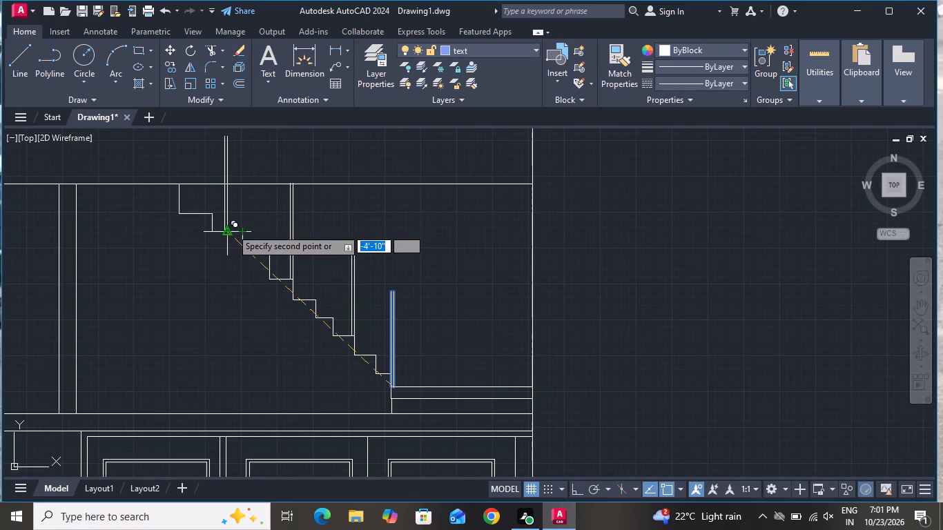
pyautogui.click(231, 228)
pyautogui.rightClick(186, 320)
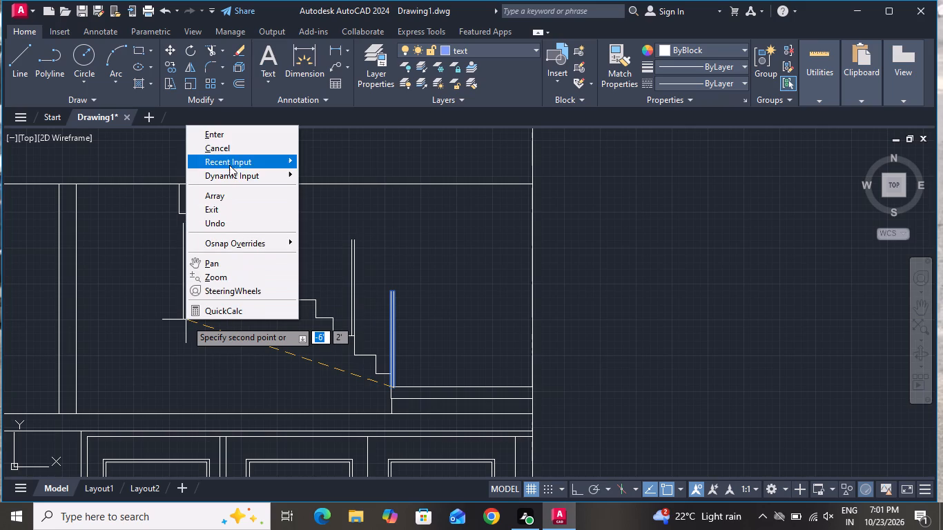
pyautogui.click(230, 146)
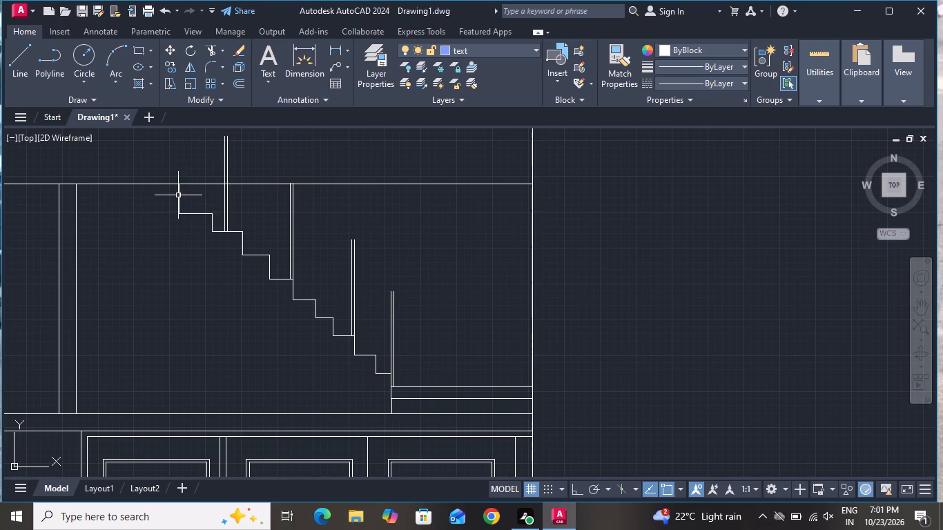
# Draw a sloping line about 9'-3" long under the stair, from the lowest post's base up to the storey's upper horizontal line.
pyautogui.click(10, 49)
pyautogui.scroll(1, 375, 375)
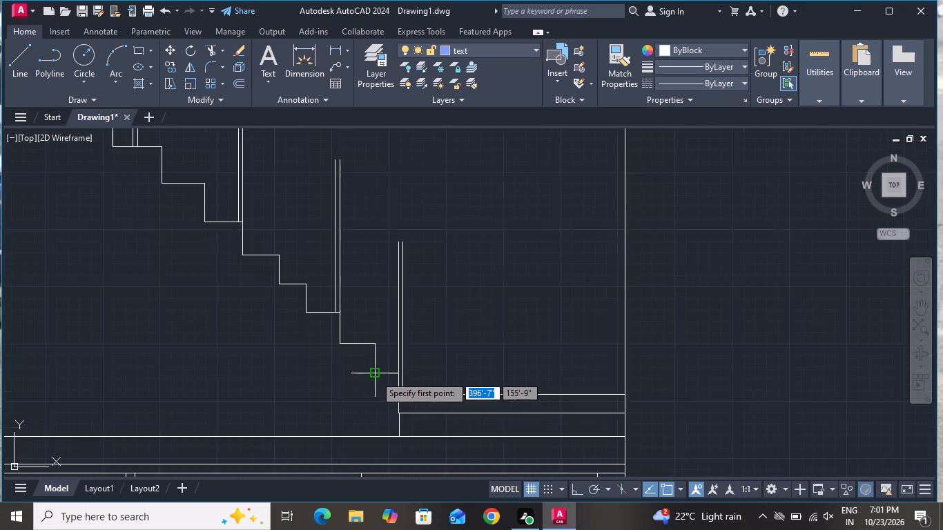
pyautogui.scroll(1, 375, 375)
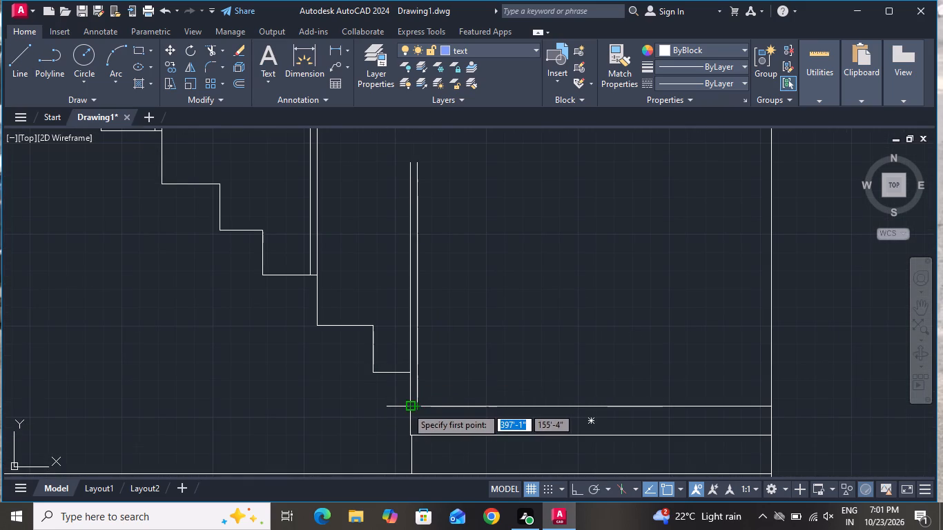
pyautogui.click(407, 407)
pyautogui.scroll(-3, 144, 333)
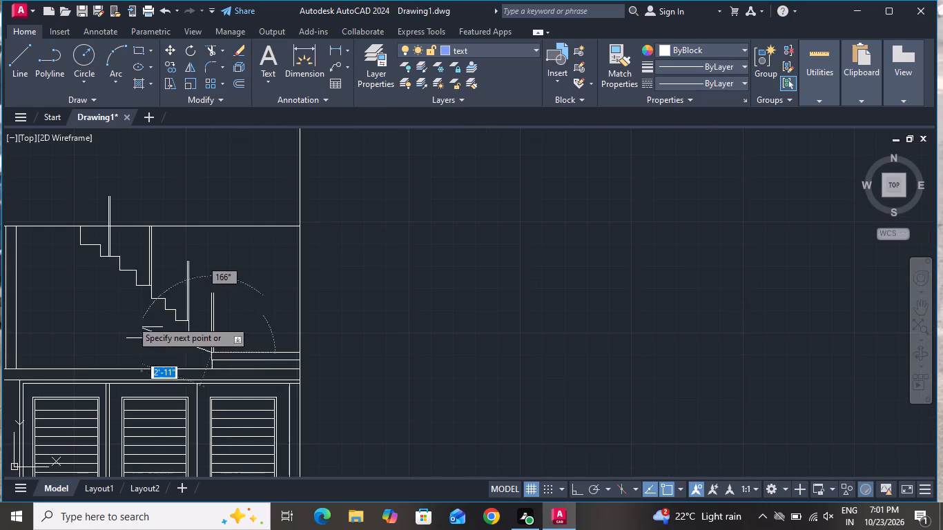
pyautogui.scroll(2, 61, 236)
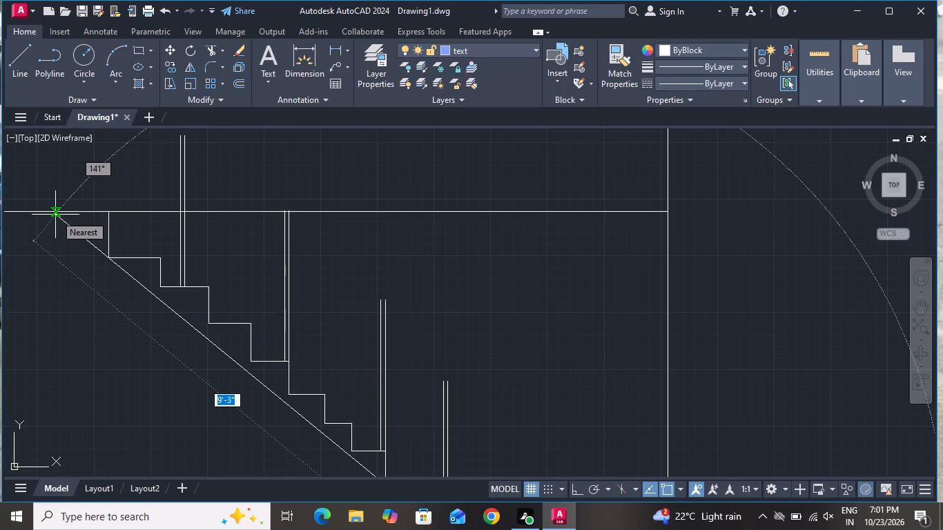
pyautogui.click(55, 215)
pyautogui.scroll(-2, 126, 226)
pyautogui.rightClick(84, 297)
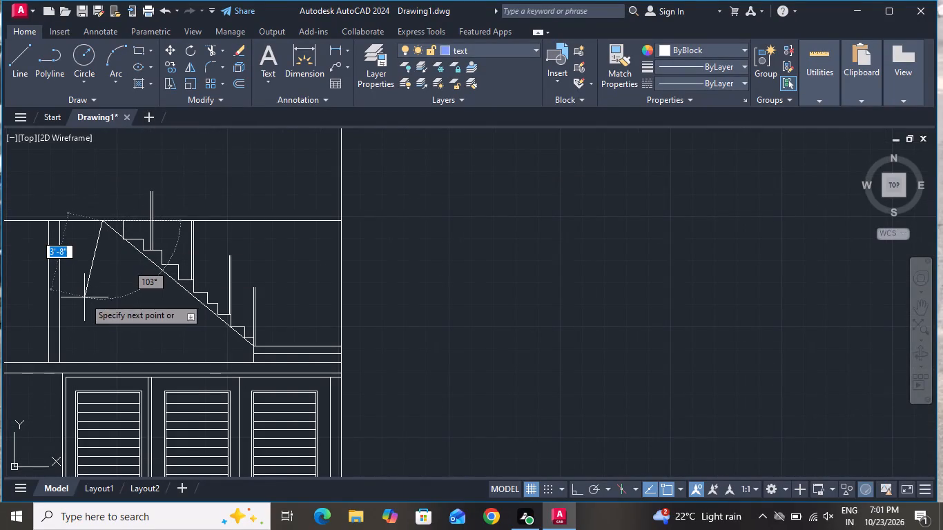
pyautogui.click(101, 315)
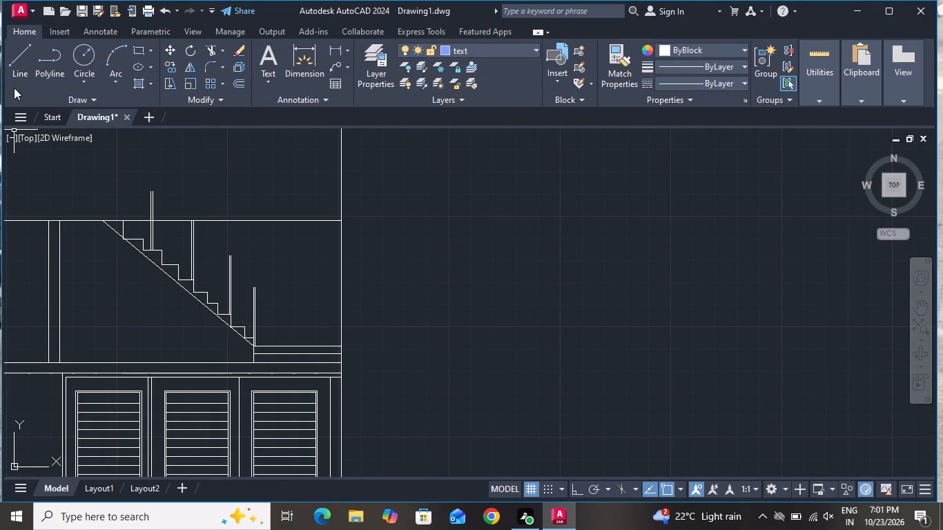
# Draw a second sloping line about 9'-8" long just below the first, from the landing's lower line to the storey's upper horizontal line.
pyautogui.click(17, 70)
pyautogui.scroll(1, 257, 360)
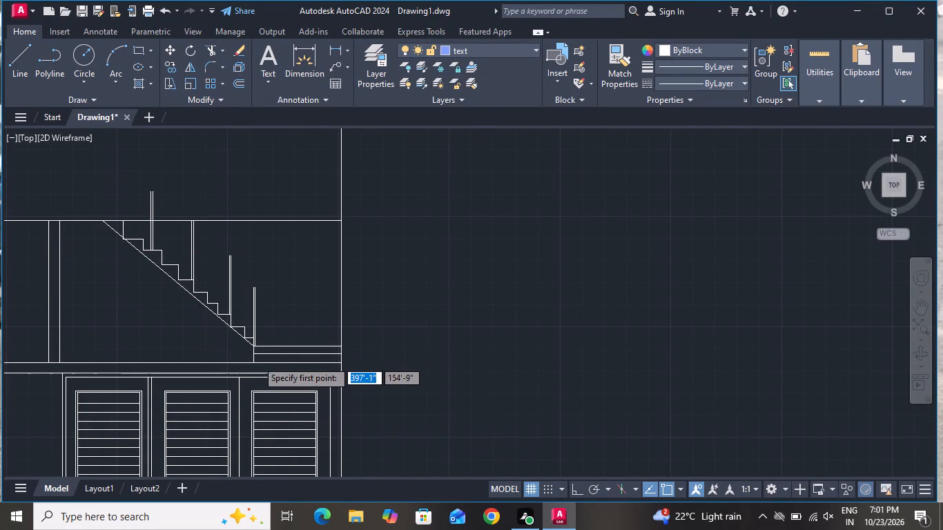
pyautogui.scroll(1, 257, 360)
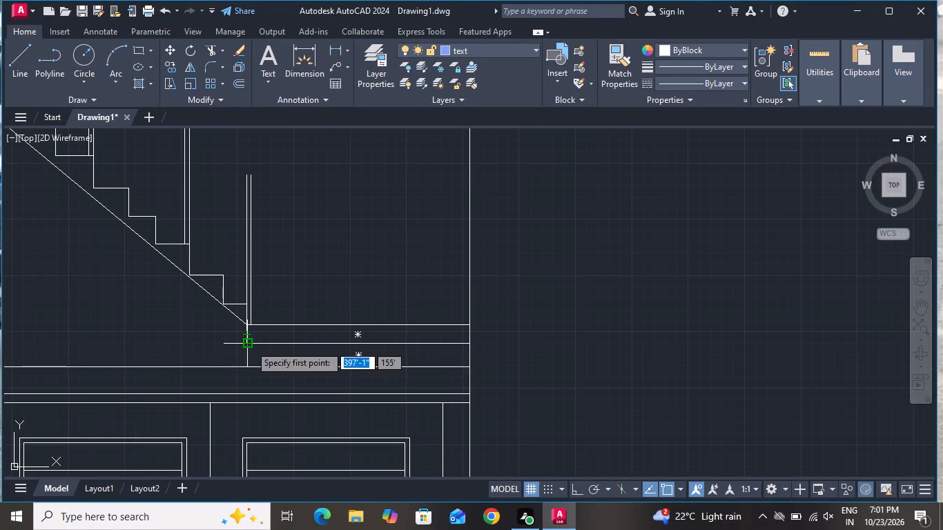
pyautogui.click(250, 344)
pyautogui.scroll(-3, 144, 278)
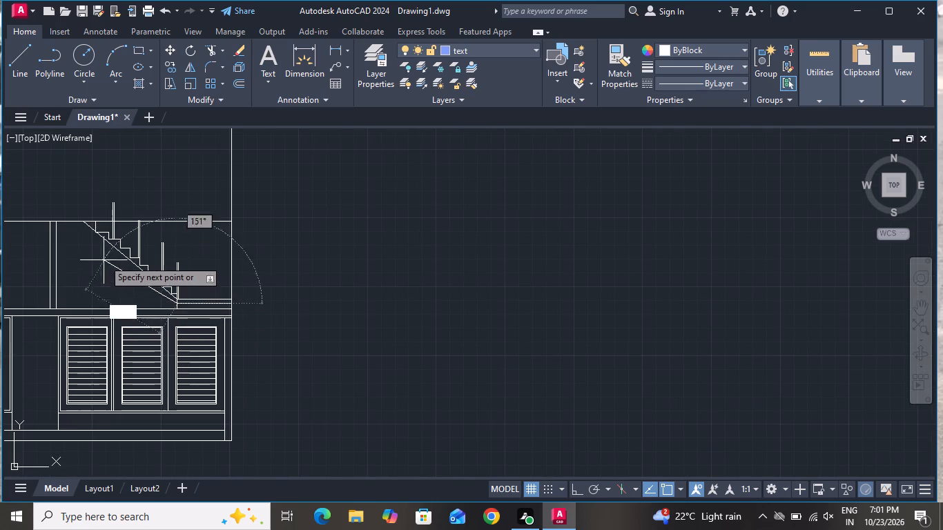
pyautogui.scroll(2, 73, 230)
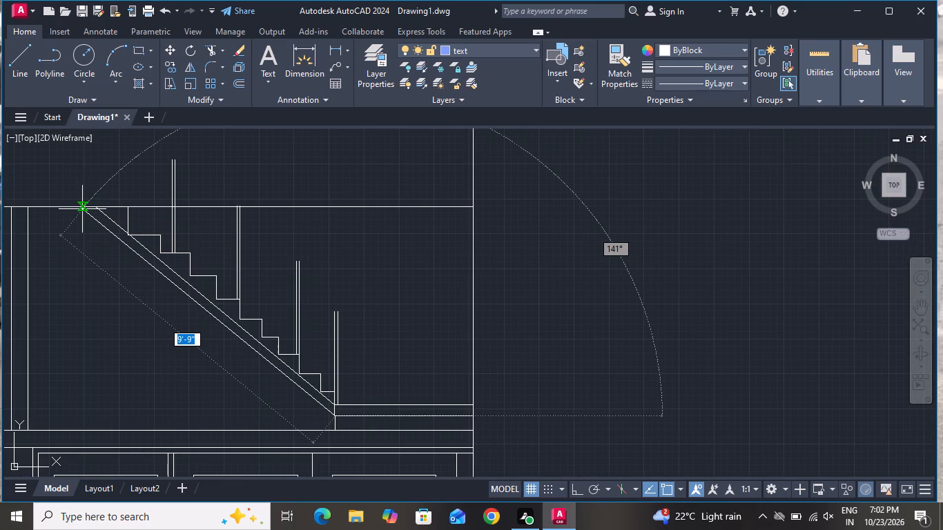
pyautogui.scroll(3, 86, 206)
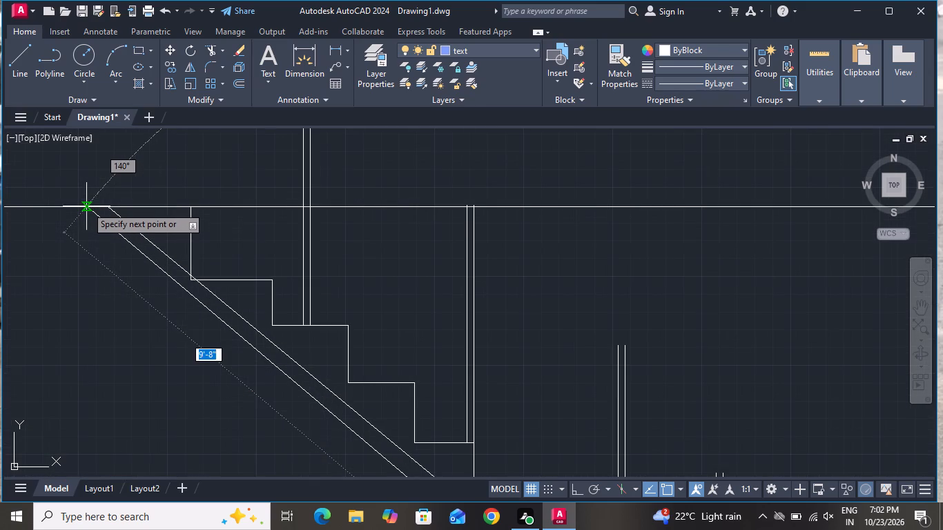
pyautogui.click(86, 206)
pyautogui.rightClick(86, 206)
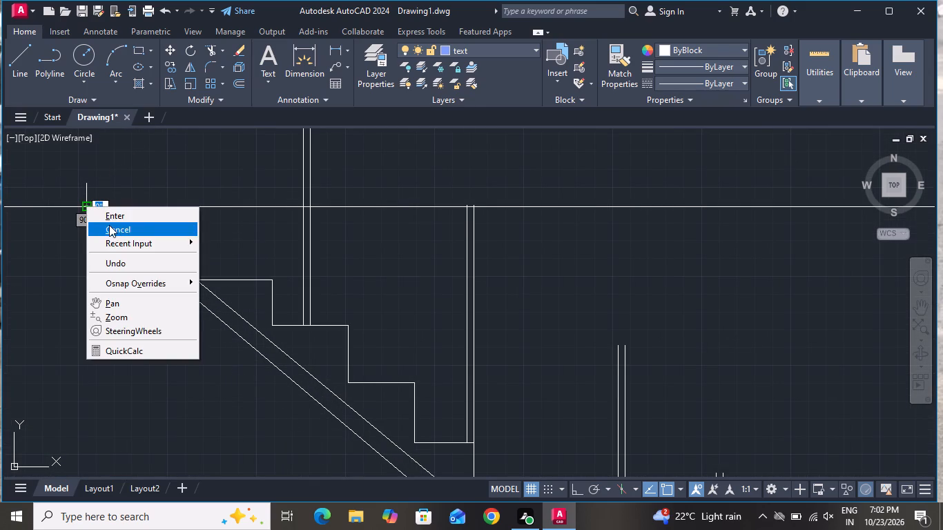
pyautogui.click(109, 225)
pyautogui.scroll(-2, 169, 251)
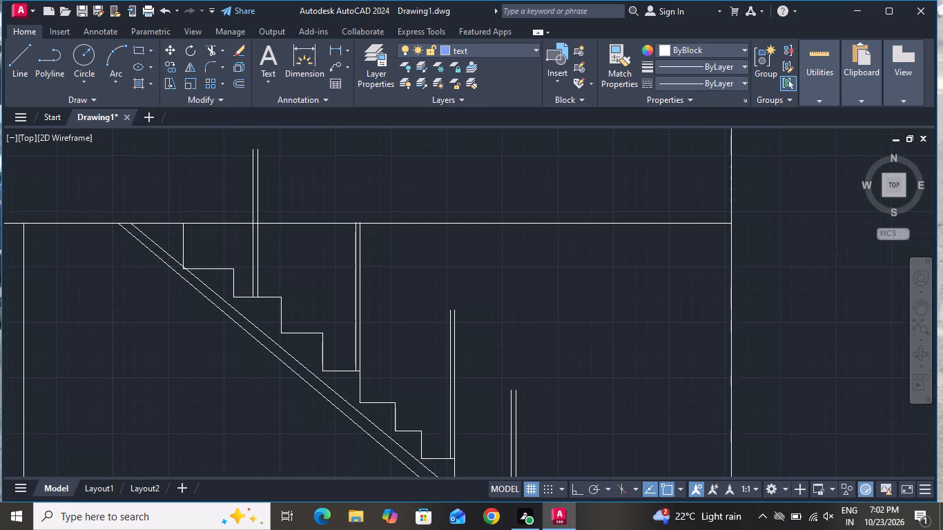
# Draw a handrail line about 5'-9" long from the lowest post's top left corner to the uppermost post's left line at the upper horizontal.
pyautogui.click(21, 55)
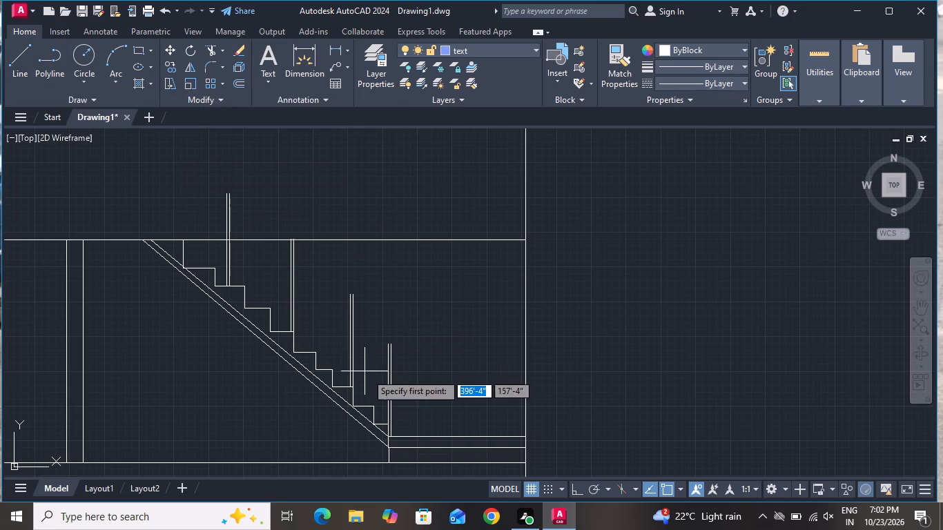
pyautogui.scroll(2, 394, 347)
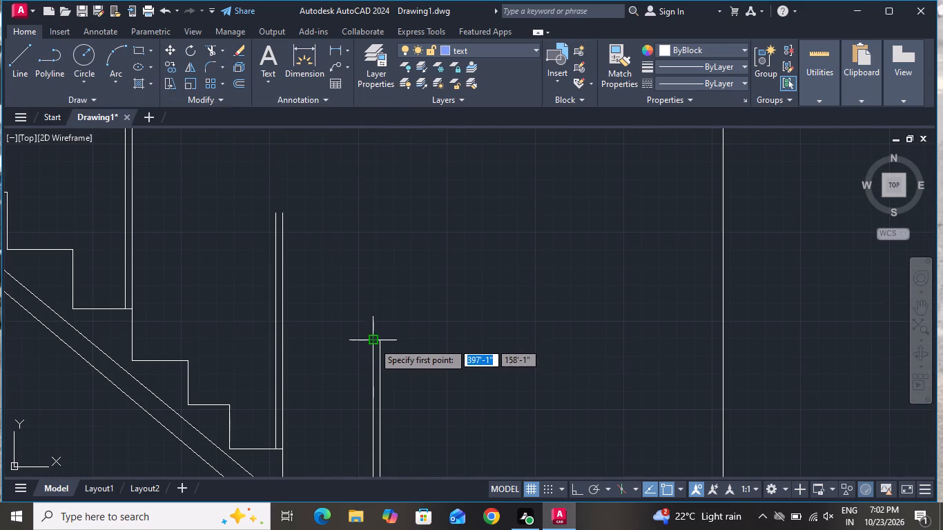
pyautogui.click(373, 342)
pyautogui.scroll(-2, 375, 343)
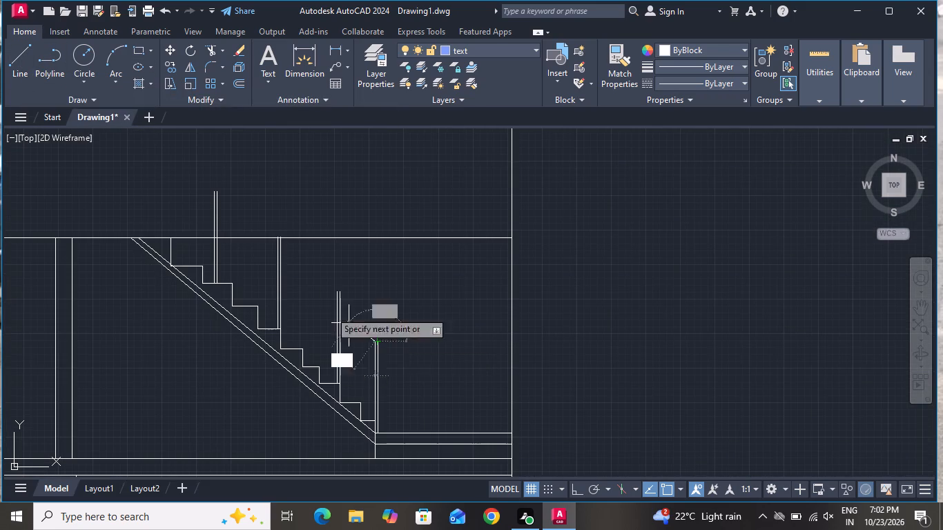
pyautogui.scroll(4, 207, 234)
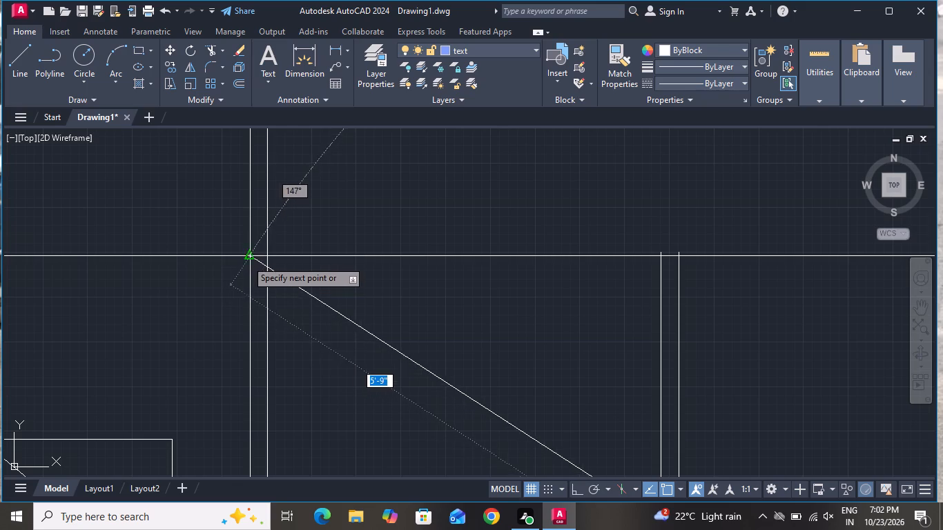
pyautogui.click(246, 252)
pyautogui.rightClick(246, 252)
pyautogui.click(282, 278)
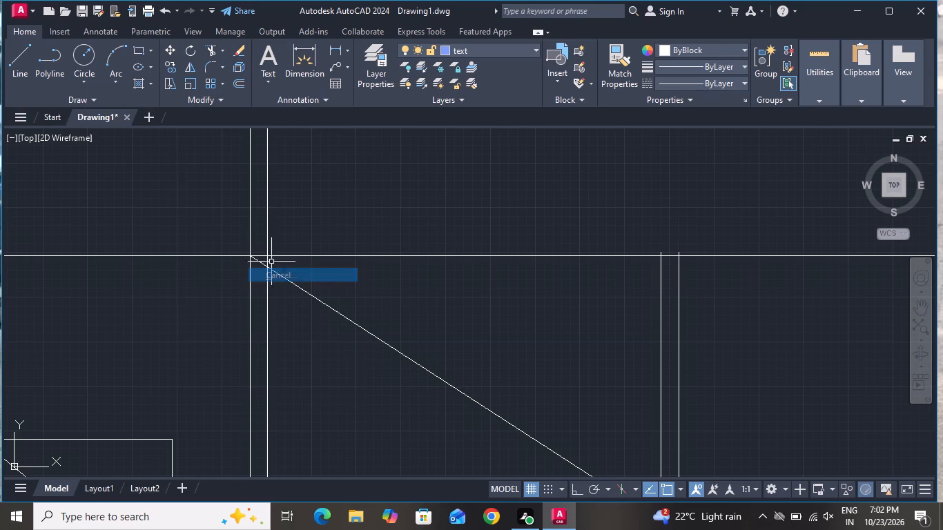
# Draw the second handrail line, about 5'-9" long, between the right lines of the uppermost post and the lowest post.
pyautogui.click(7, 59)
pyautogui.click(266, 259)
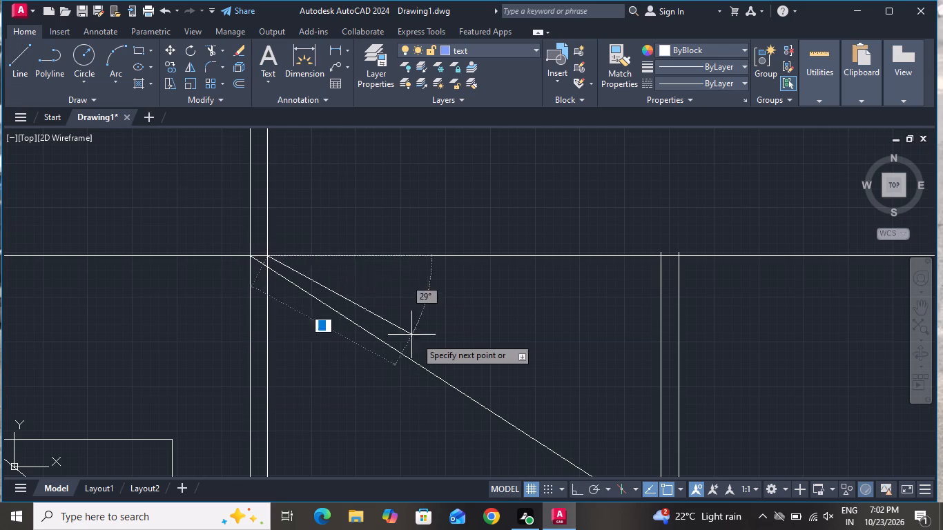
pyautogui.scroll(-5, 432, 344)
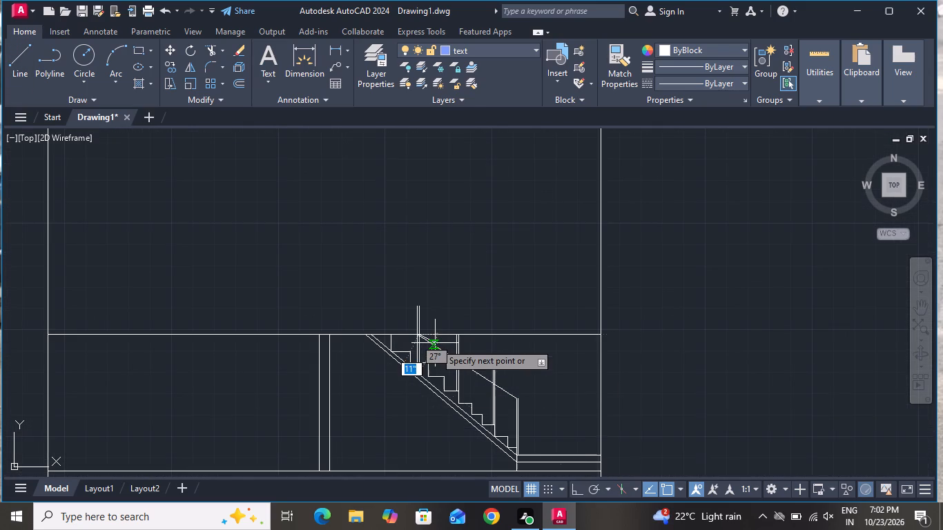
pyautogui.scroll(4, 556, 427)
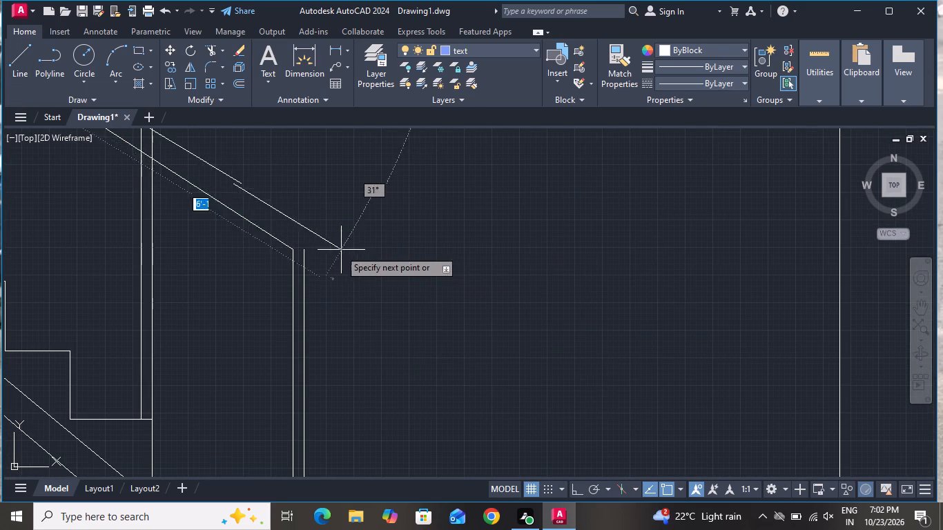
pyautogui.scroll(2, 318, 245)
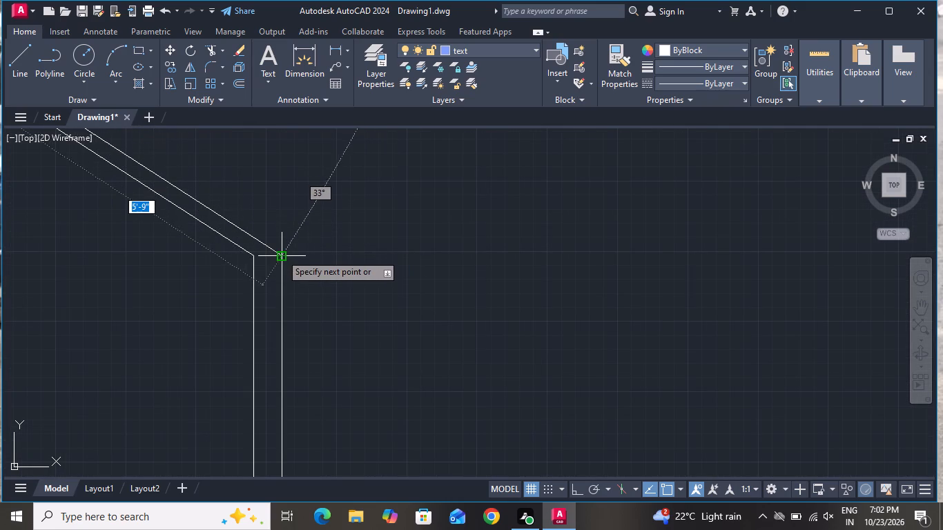
pyautogui.click(281, 254)
pyautogui.rightClick(281, 254)
pyautogui.click(306, 275)
pyautogui.scroll(-3, 388, 330)
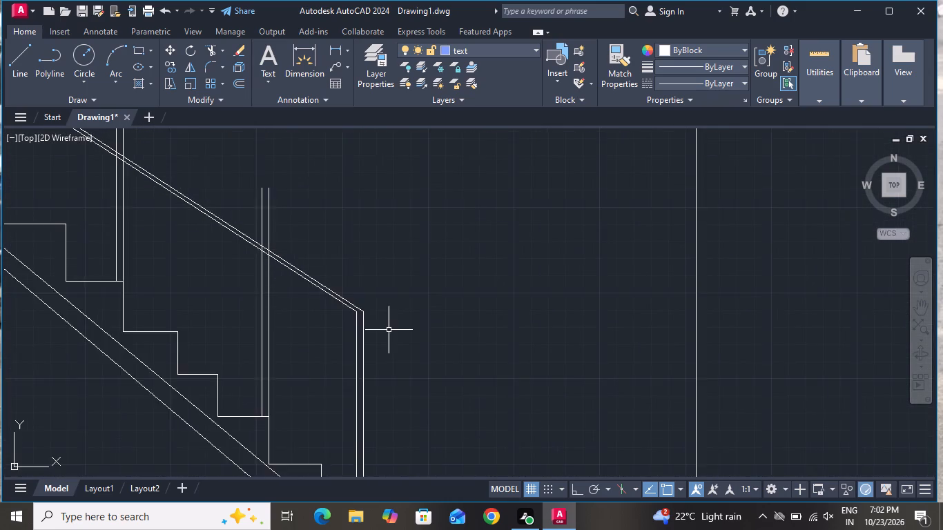
pyautogui.scroll(-2, 389, 330)
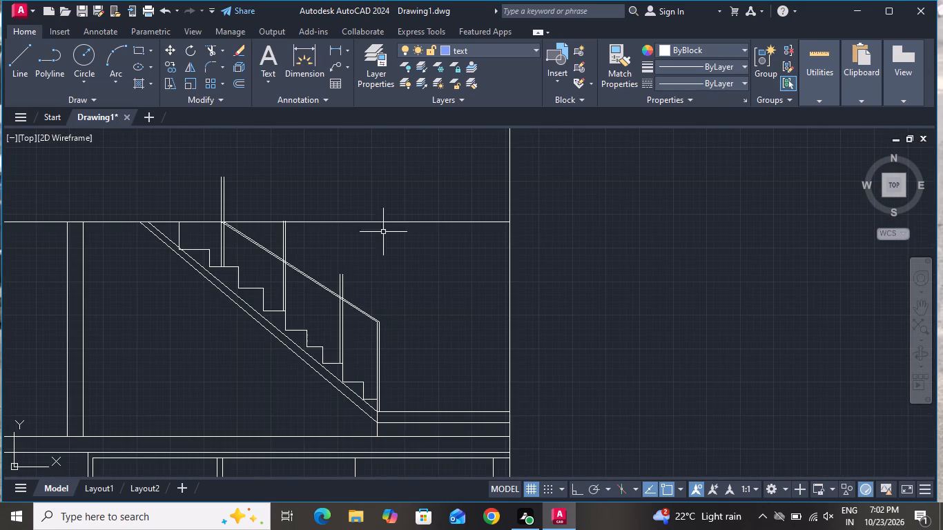
# Trim the parts of the three upper railing posts that extend above the handrail.
pyautogui.click(215, 49)
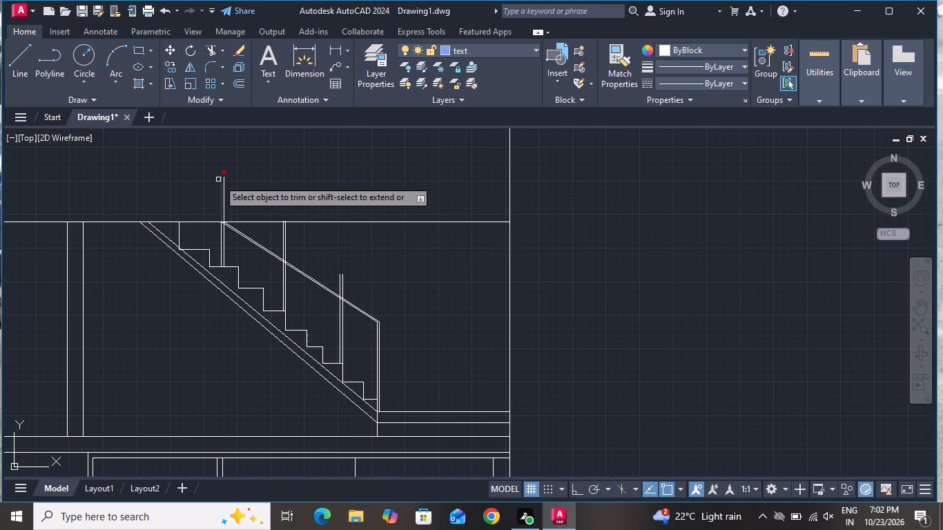
pyautogui.click(200, 195)
pyautogui.click(251, 190)
pyautogui.click(279, 231)
pyautogui.click(340, 241)
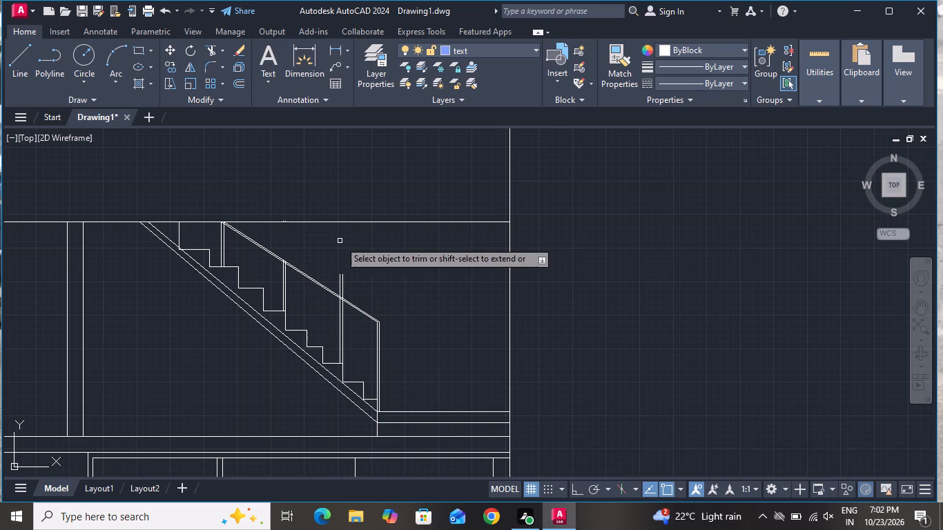
pyautogui.click(333, 271)
pyautogui.click(362, 305)
pyautogui.scroll(-1, 371, 264)
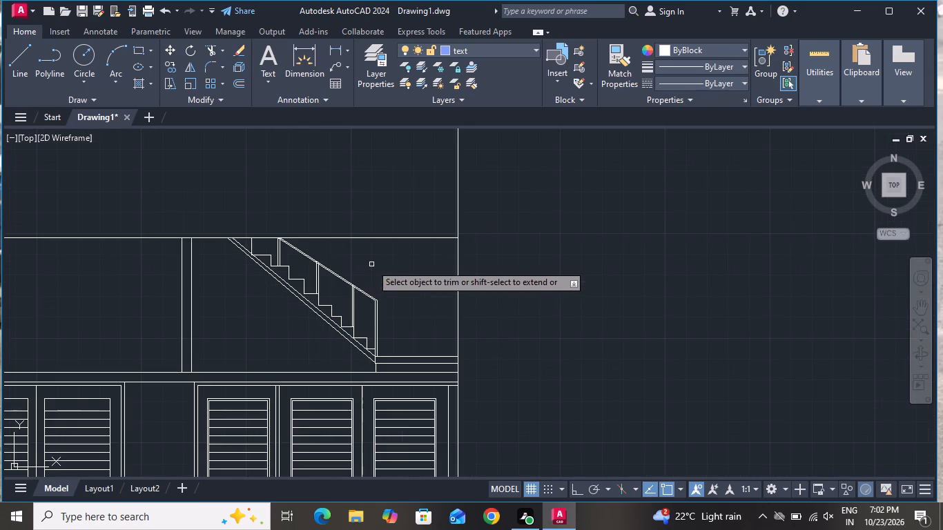
# Trim the two middle posts' line ends lying between the two handrail lines.
pyautogui.scroll(7, 356, 292)
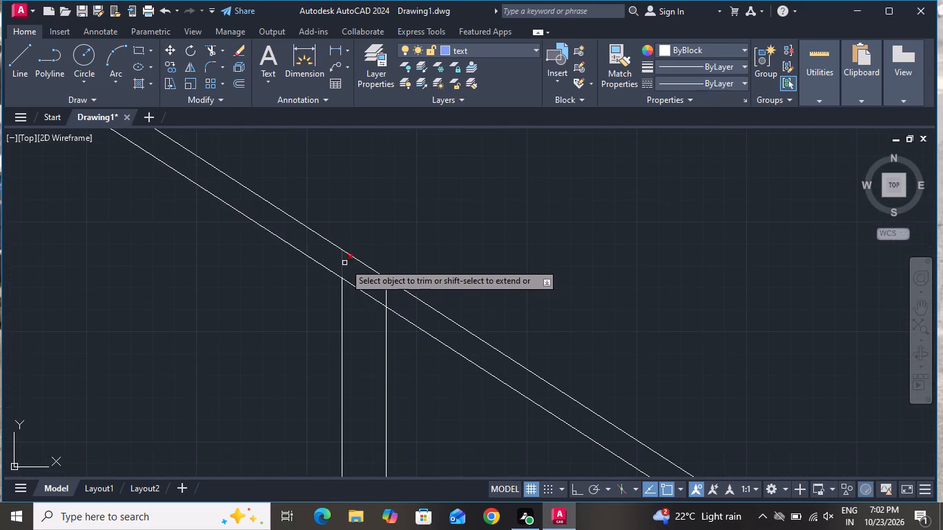
pyautogui.scroll(1, 344, 263)
pyautogui.click(344, 263)
pyautogui.click(412, 312)
pyautogui.click(374, 286)
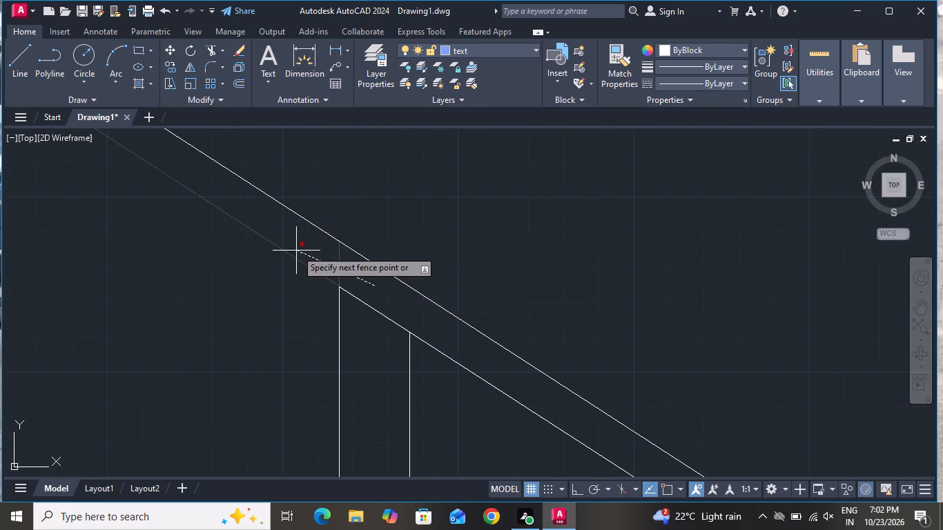
pyautogui.click(313, 243)
pyautogui.scroll(-5, 353, 350)
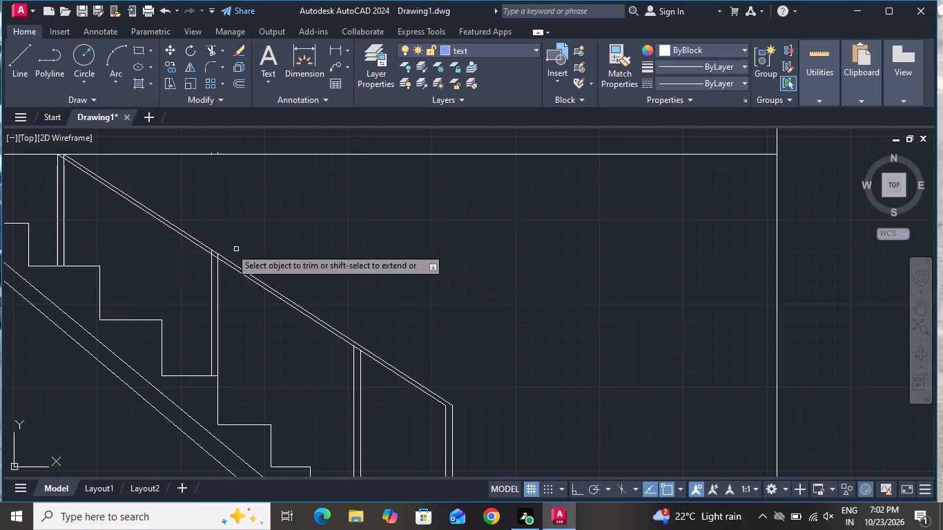
pyautogui.scroll(6, 205, 240)
pyautogui.click(247, 216)
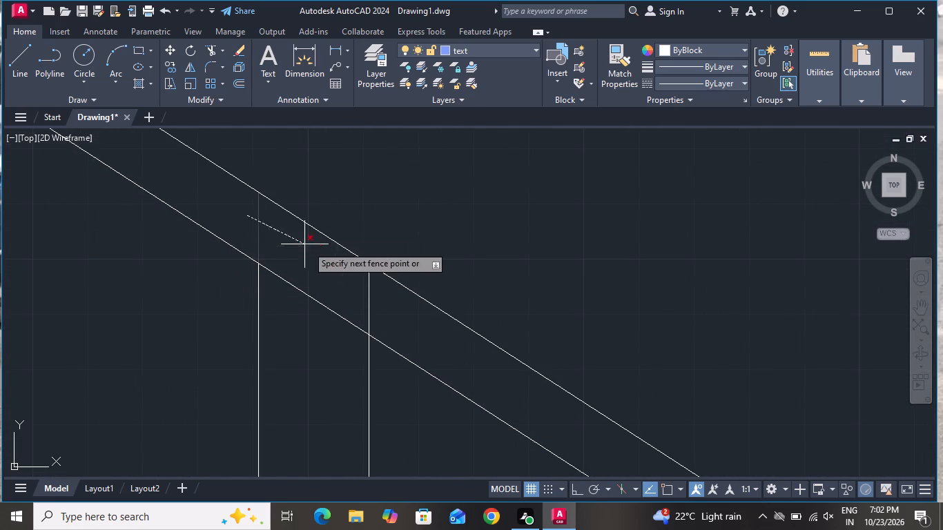
pyautogui.click(399, 309)
pyautogui.scroll(-6, 330, 386)
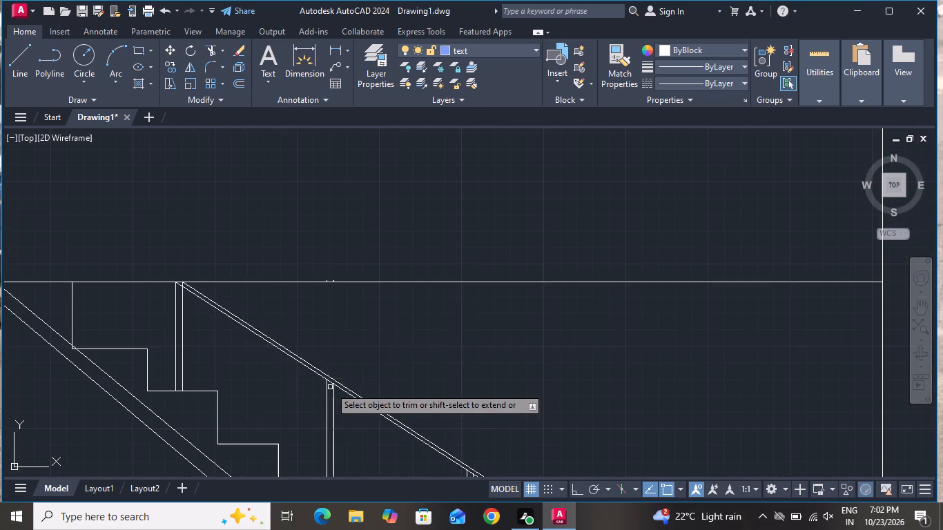
pyautogui.scroll(4, 186, 284)
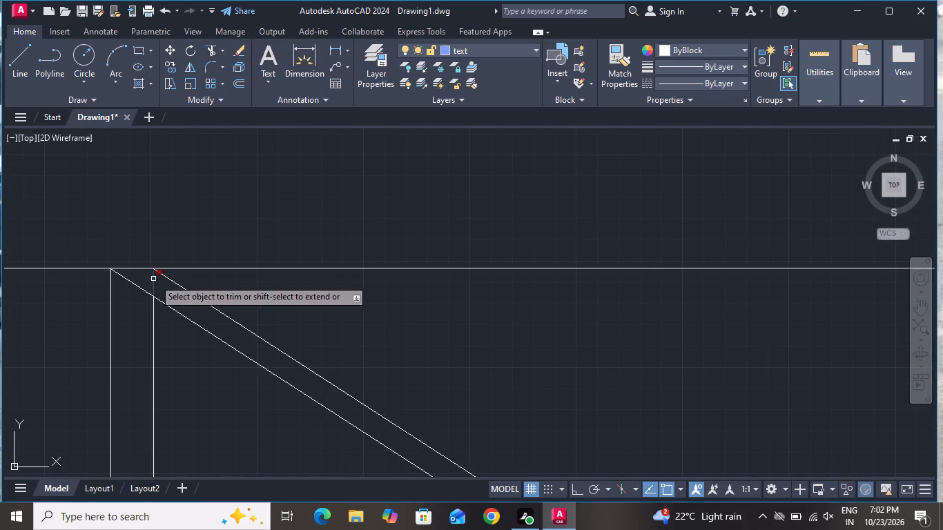
pyautogui.scroll(-5, 279, 248)
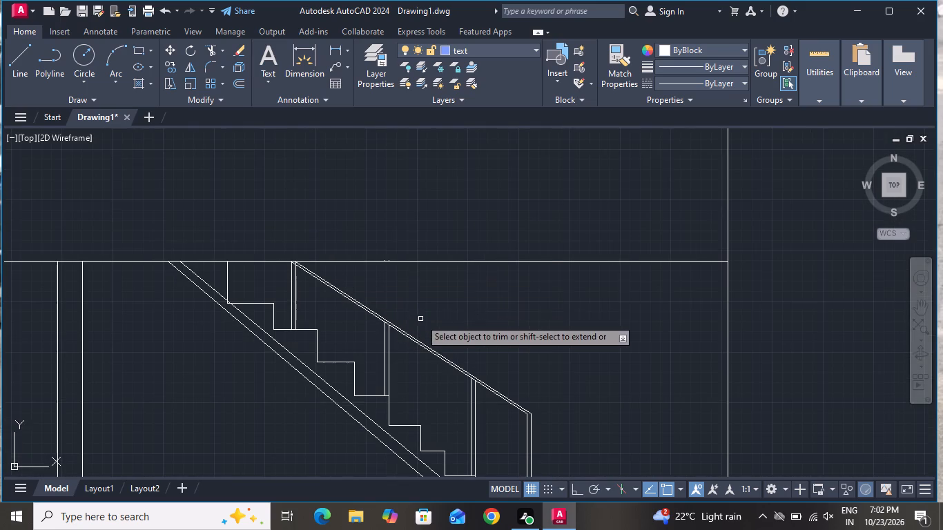
pyautogui.rightClick(449, 316)
pyautogui.click(472, 146)
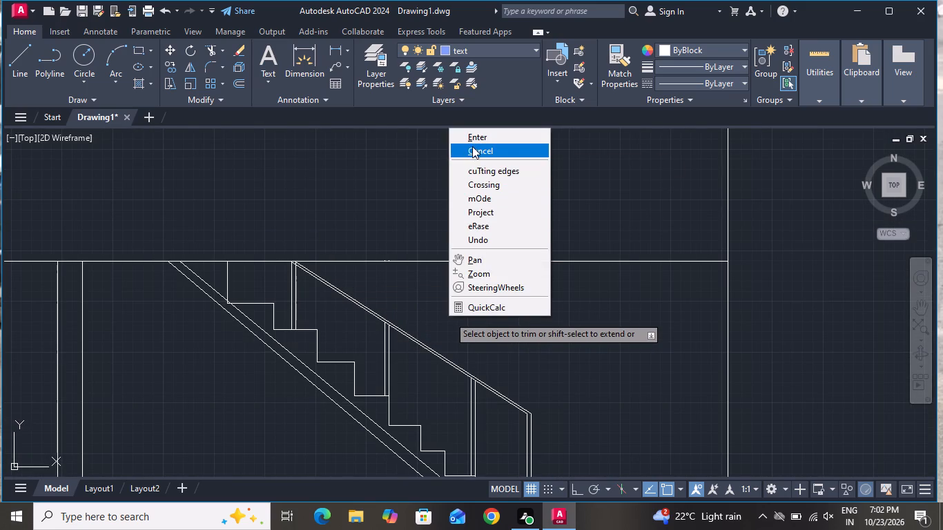
# Trim the ends of the stair's uppermost riser and tread that project past the upper sloping underside line.
pyautogui.click(212, 47)
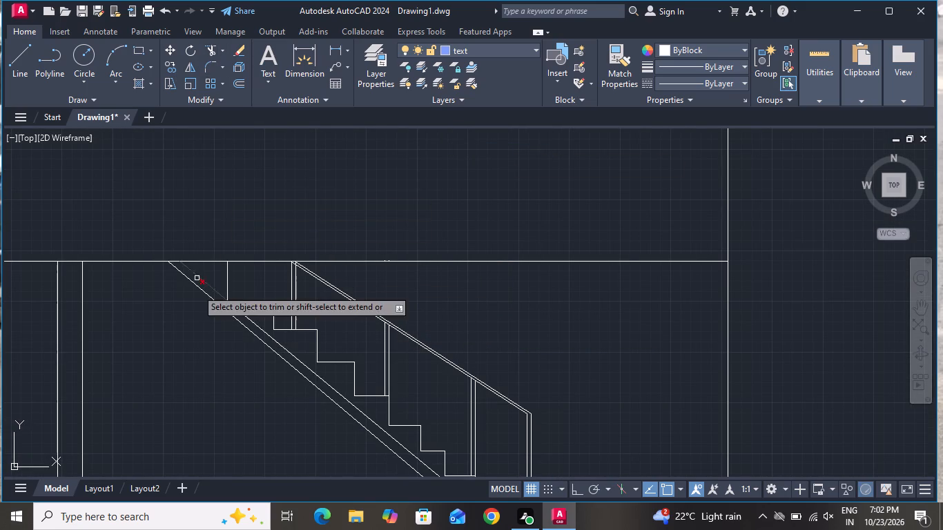
pyautogui.scroll(3, 222, 306)
pyautogui.click(239, 301)
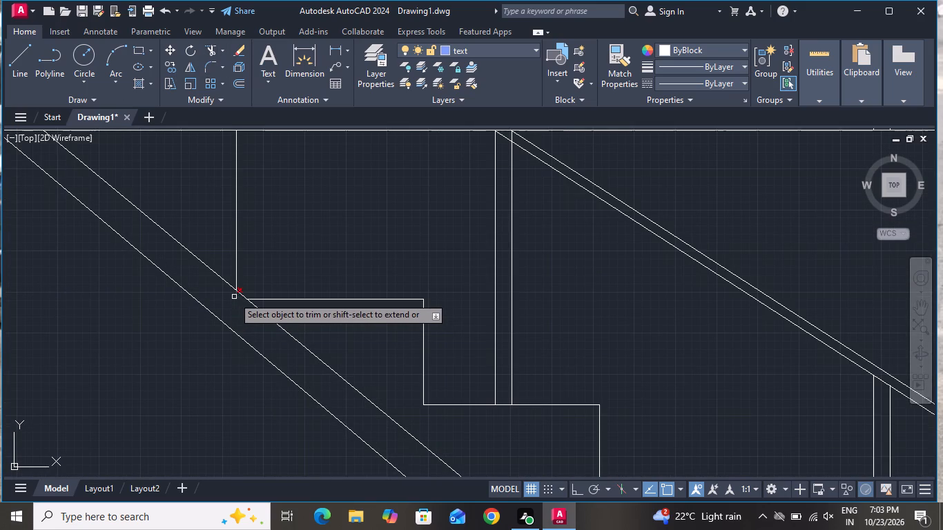
pyautogui.click(235, 294)
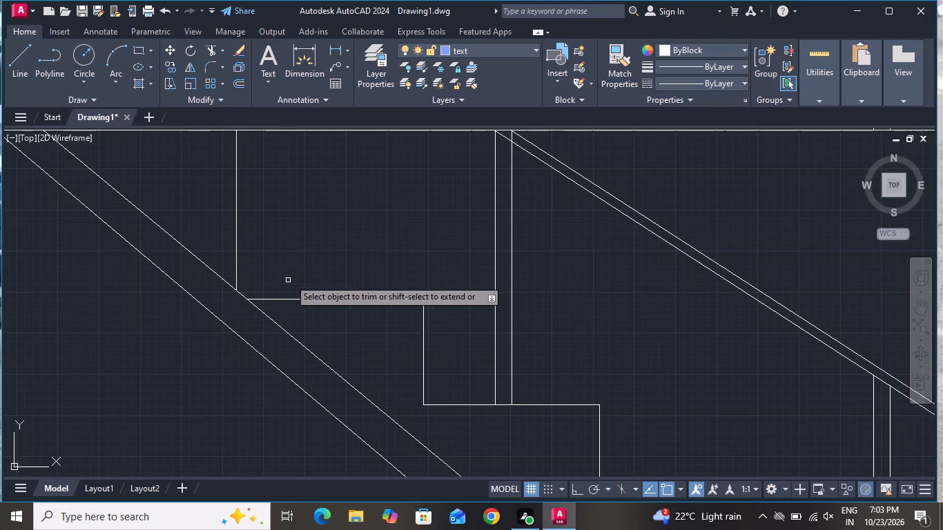
pyautogui.scroll(-1, 290, 279)
pyautogui.rightClick(304, 256)
pyautogui.click(321, 271)
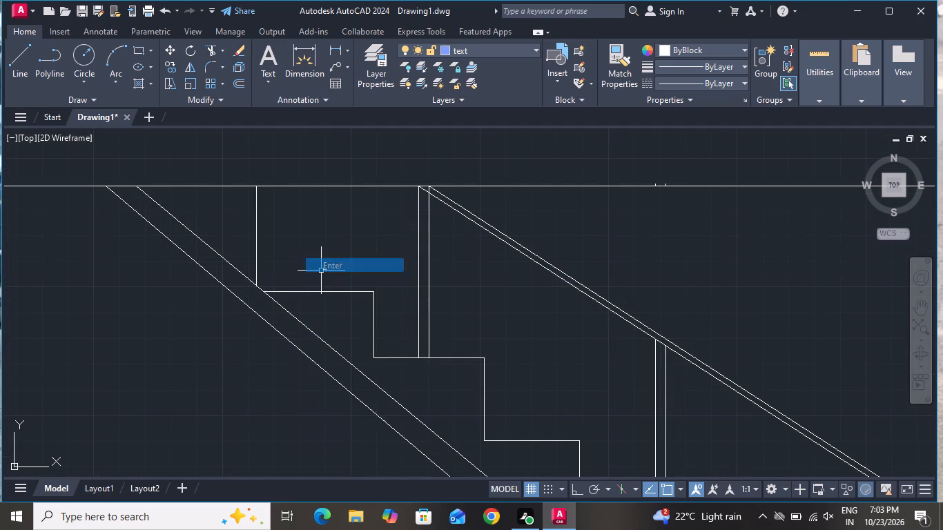
# Delete the two sloping handrail lines from the stair railing.
pyautogui.scroll(-4, 324, 271)
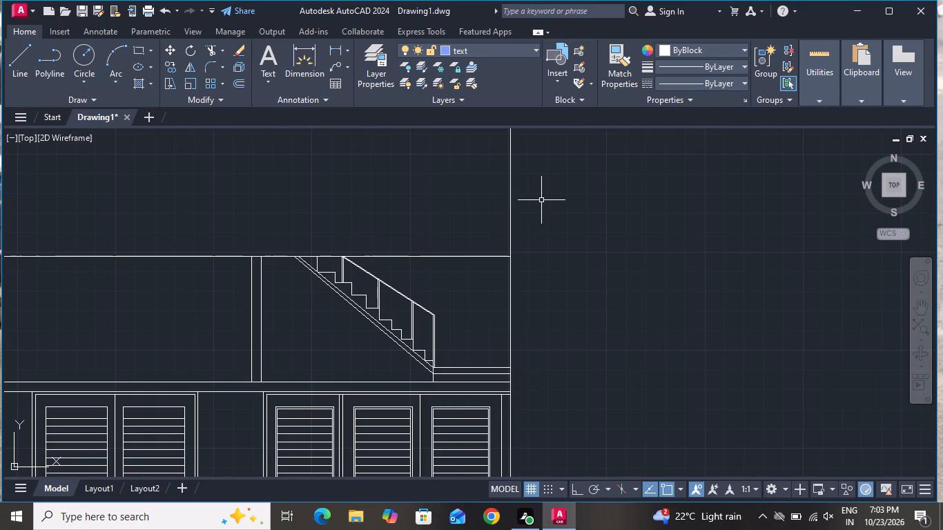
pyautogui.scroll(-3, 521, 261)
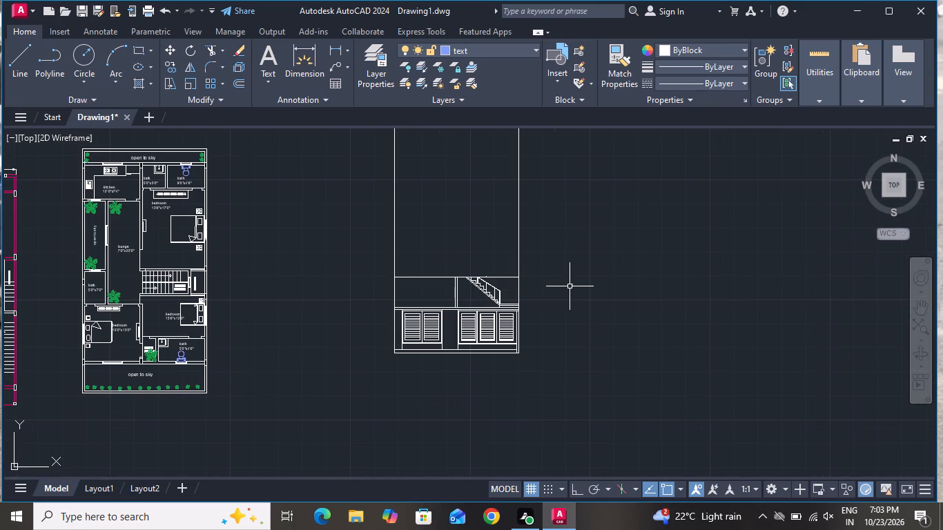
pyautogui.scroll(4, 503, 296)
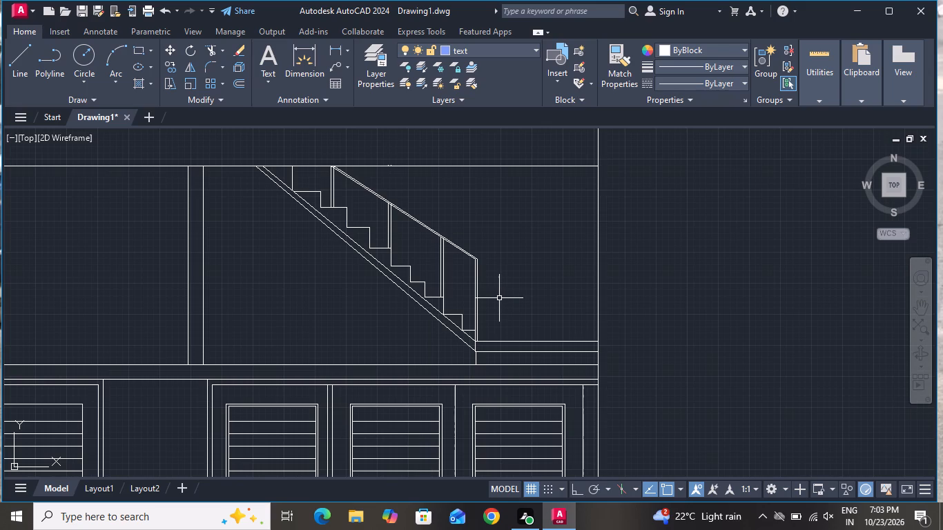
pyautogui.click(420, 215)
pyautogui.click(408, 230)
pyautogui.press('Delete')
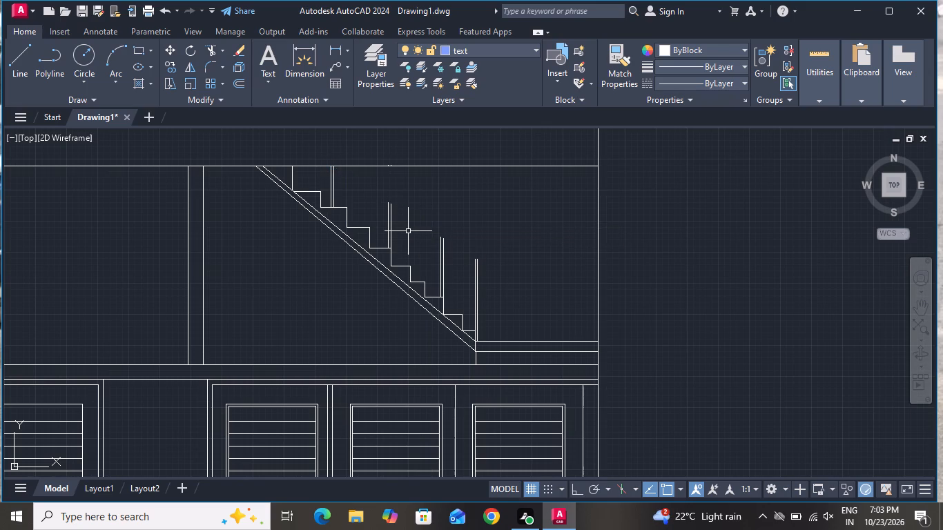
# Draw a handrail line about 6'-3" long from partway down the lowest post's left line to the uppermost post's top left corner.
pyautogui.click(3, 58)
pyautogui.click(12, 58)
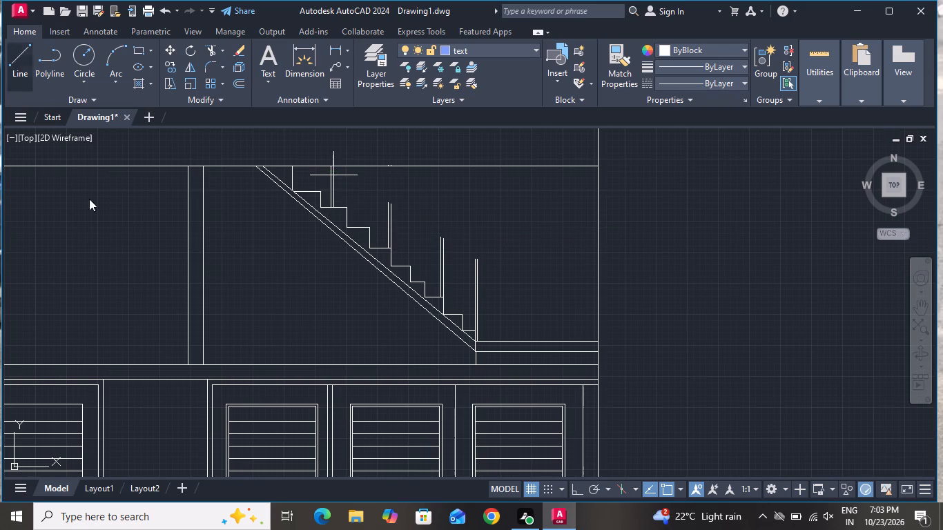
pyautogui.scroll(-1, 179, 364)
pyautogui.scroll(2, 373, 326)
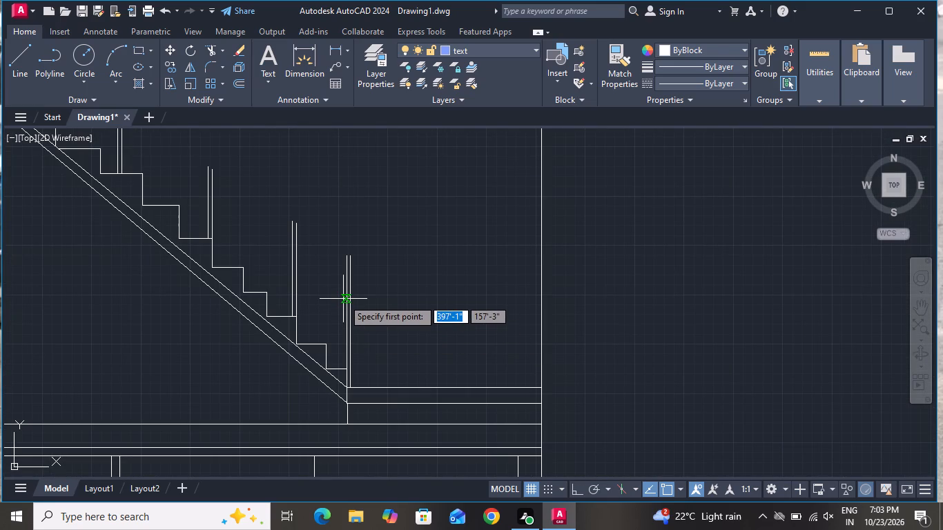
pyautogui.scroll(3, 349, 300)
pyautogui.click(330, 286)
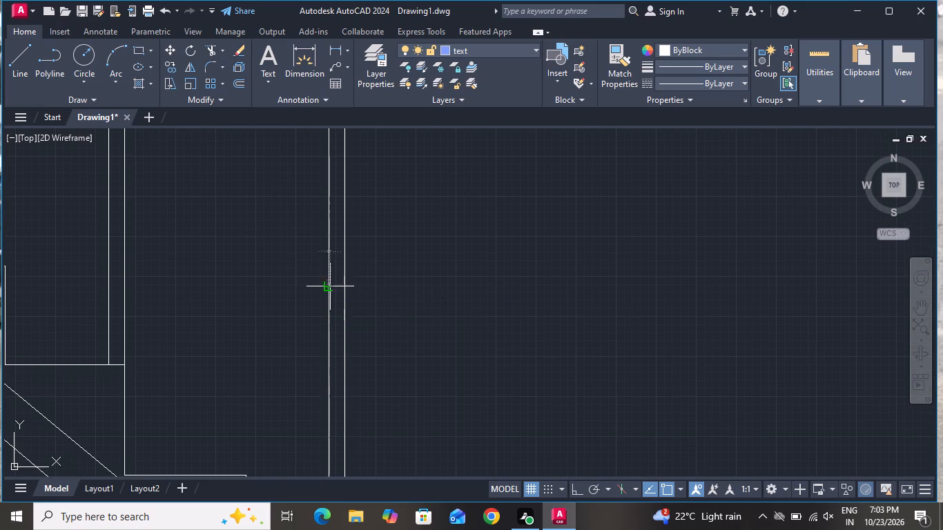
pyautogui.scroll(-3, 329, 290)
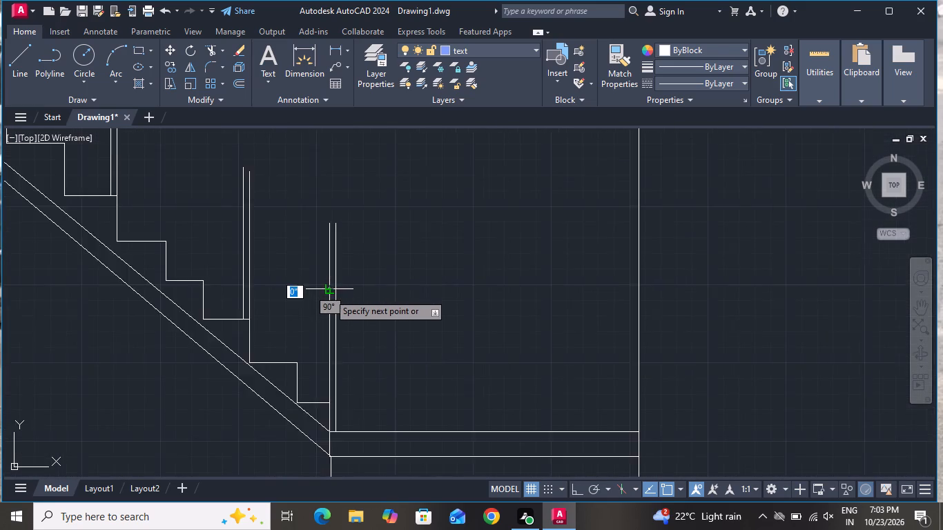
pyautogui.scroll(-1, 329, 293)
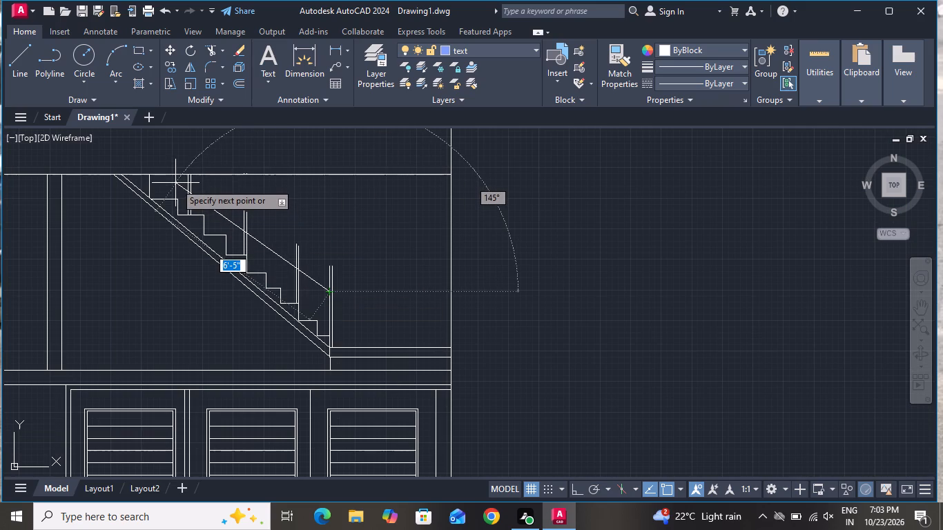
pyautogui.scroll(3, 184, 175)
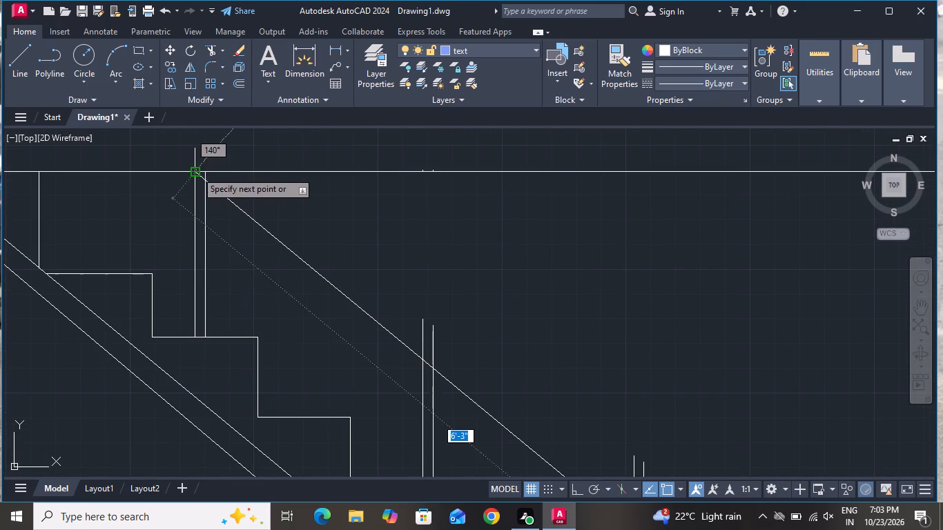
pyautogui.click(196, 171)
pyautogui.rightClick(192, 175)
pyautogui.click(206, 197)
# Draw a second handrail line about 6'-1" long from the lowest post's left line, just above the first, to the uppermost post's top right corner.
pyautogui.click(24, 57)
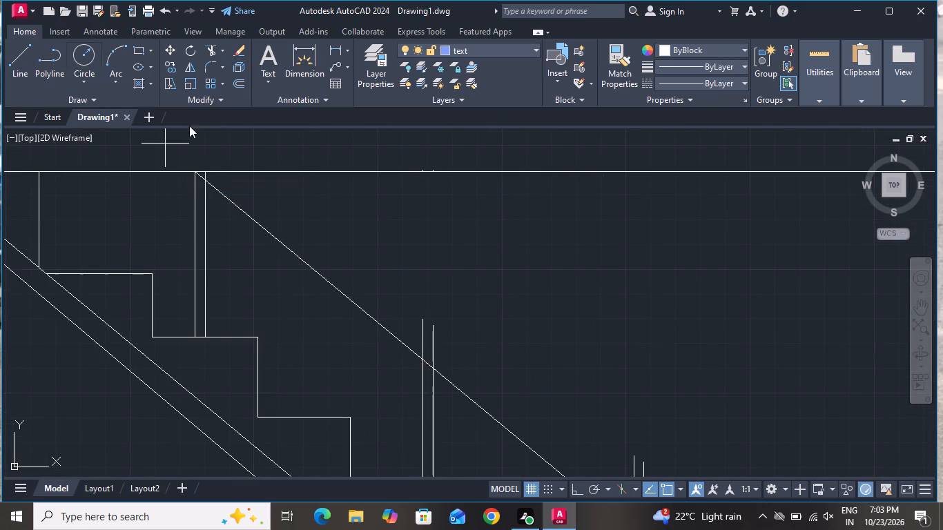
pyautogui.scroll(-4, 339, 275)
pyautogui.scroll(4, 414, 335)
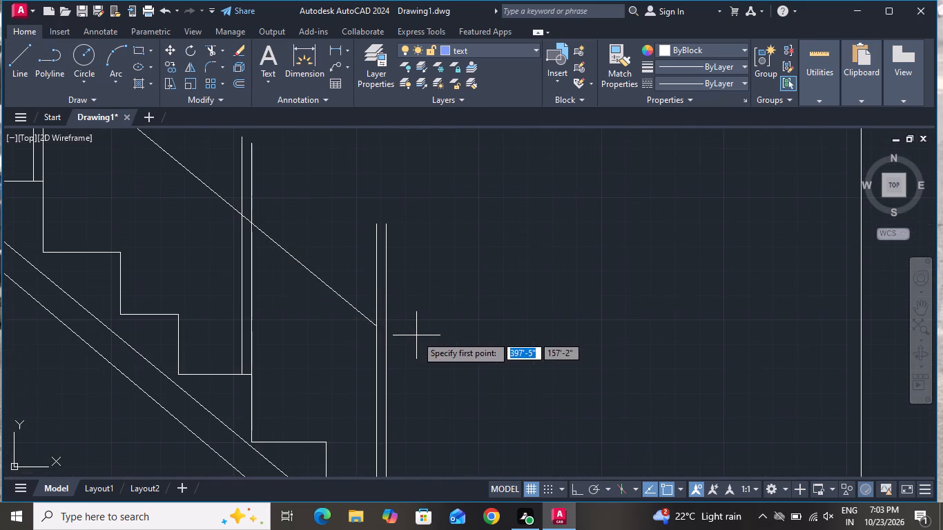
pyautogui.click(376, 312)
pyautogui.scroll(-3, 319, 300)
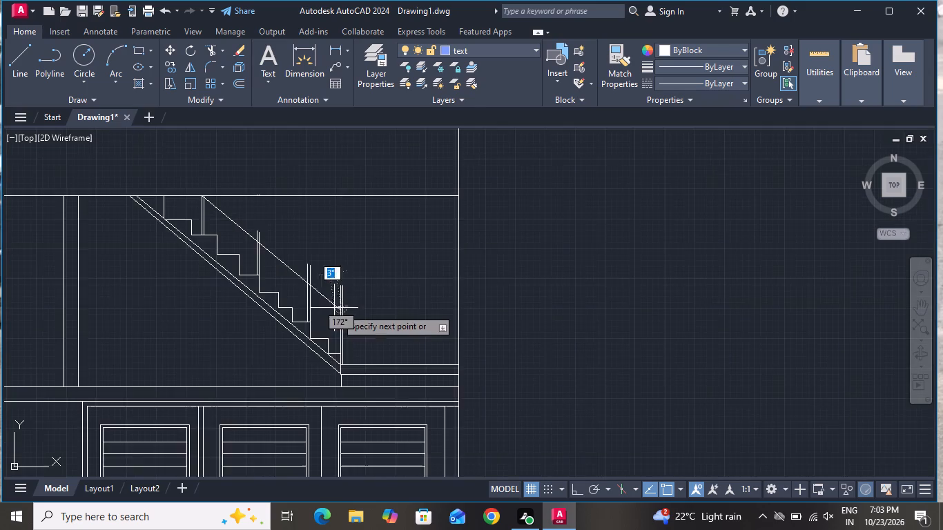
pyautogui.scroll(-1, 336, 308)
pyautogui.scroll(5, 262, 239)
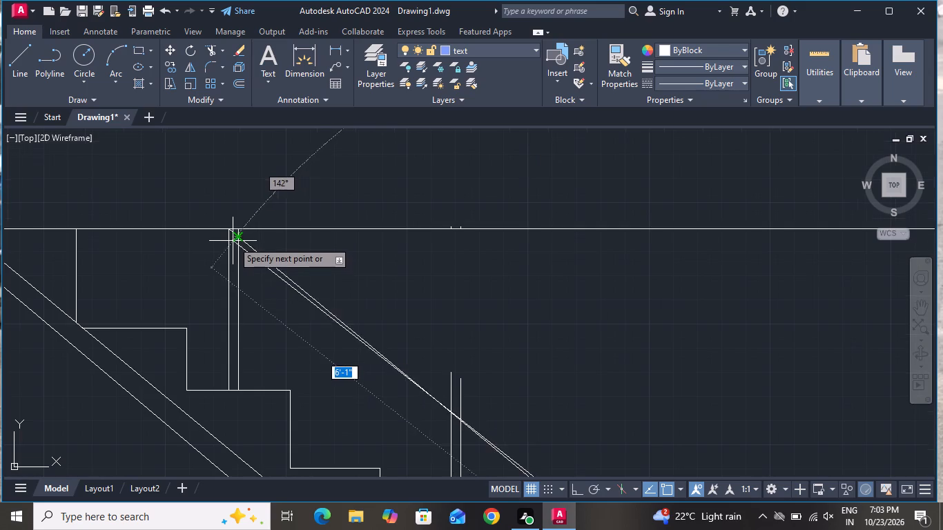
pyautogui.scroll(3, 242, 225)
pyautogui.click(232, 213)
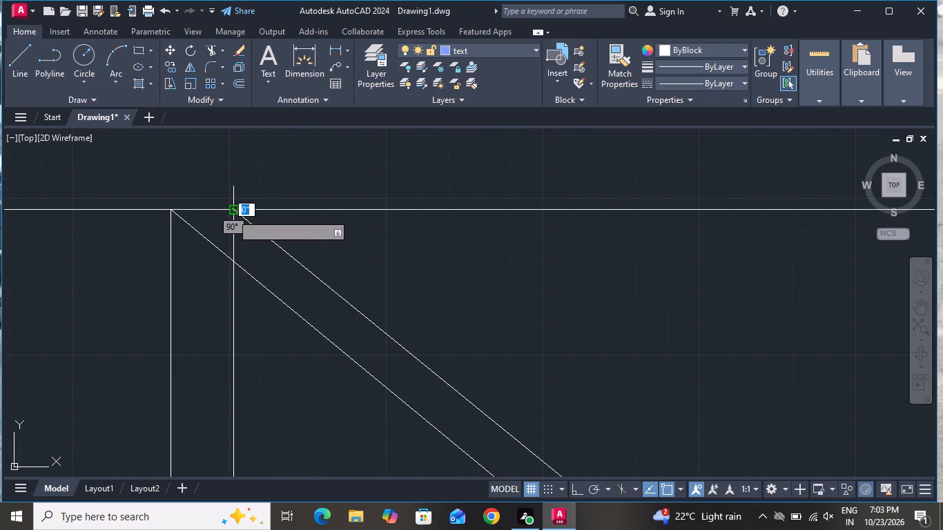
pyautogui.rightClick(231, 213)
pyautogui.click(257, 240)
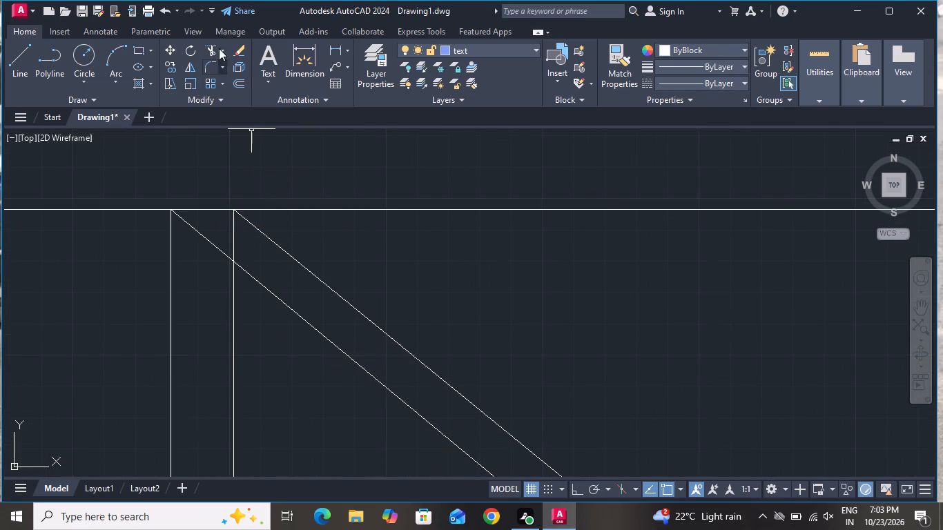
# Trim the two middle posts' ends above the new handrail and trim away the lowest post's lines.
pyautogui.click(209, 48)
pyautogui.scroll(-6, 329, 286)
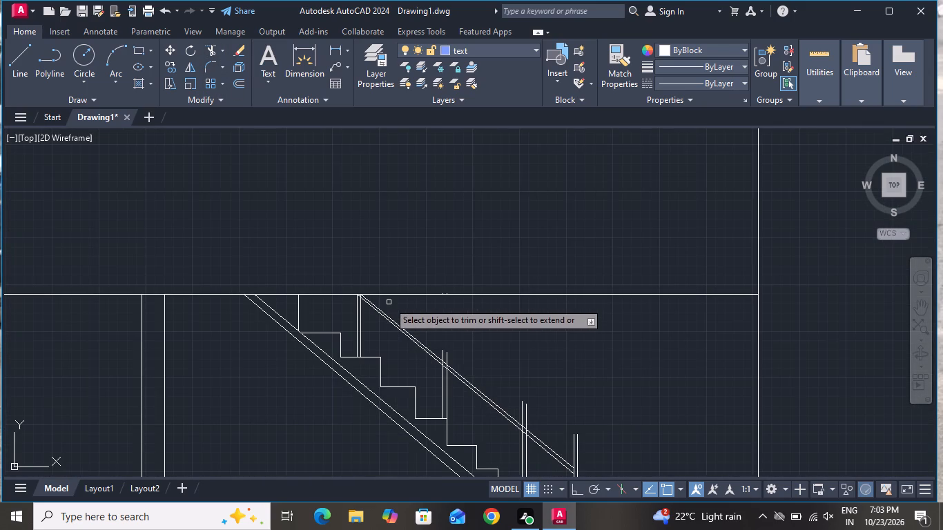
pyautogui.scroll(3, 438, 357)
pyautogui.moveTo(437, 348); pyautogui.dragTo(446, 350)
pyautogui.click(513, 371)
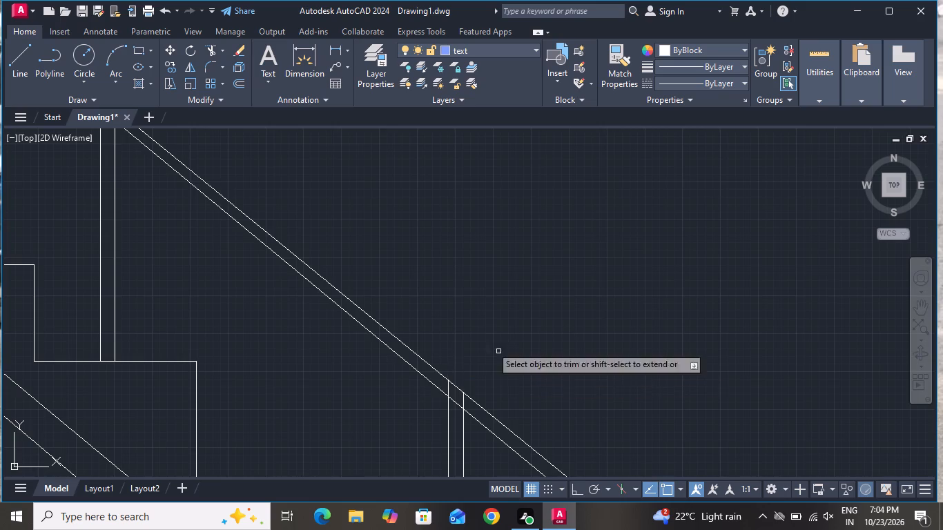
pyautogui.scroll(-4, 445, 286)
pyautogui.scroll(3, 497, 331)
pyautogui.moveTo(466, 317); pyautogui.dragTo(491, 331)
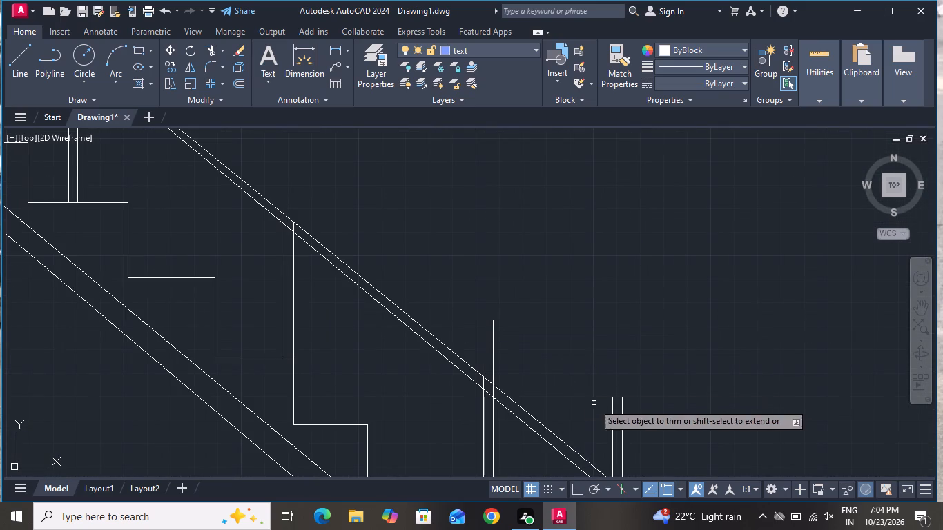
pyautogui.click(601, 416)
pyautogui.click(679, 428)
pyautogui.click(504, 357)
pyautogui.click(411, 300)
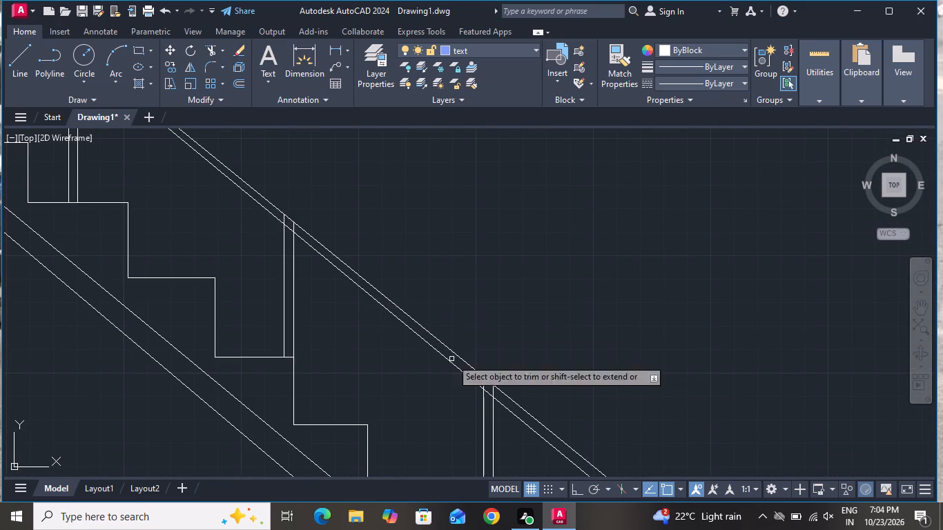
# Trim the ends of the two middle posts that lie between the two handrail lines.
pyautogui.scroll(3, 472, 391)
pyautogui.click(505, 353)
pyautogui.click(590, 405)
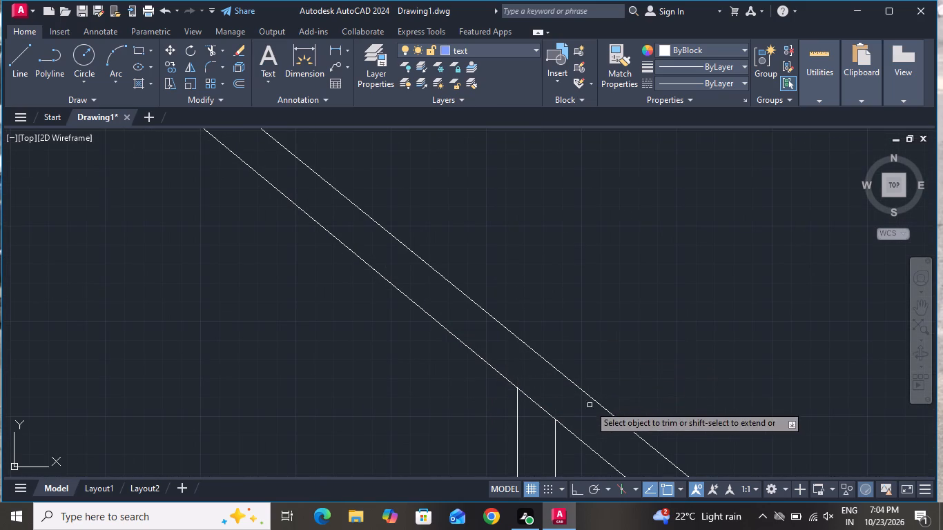
pyautogui.scroll(-3, 578, 415)
pyautogui.scroll(4, 376, 247)
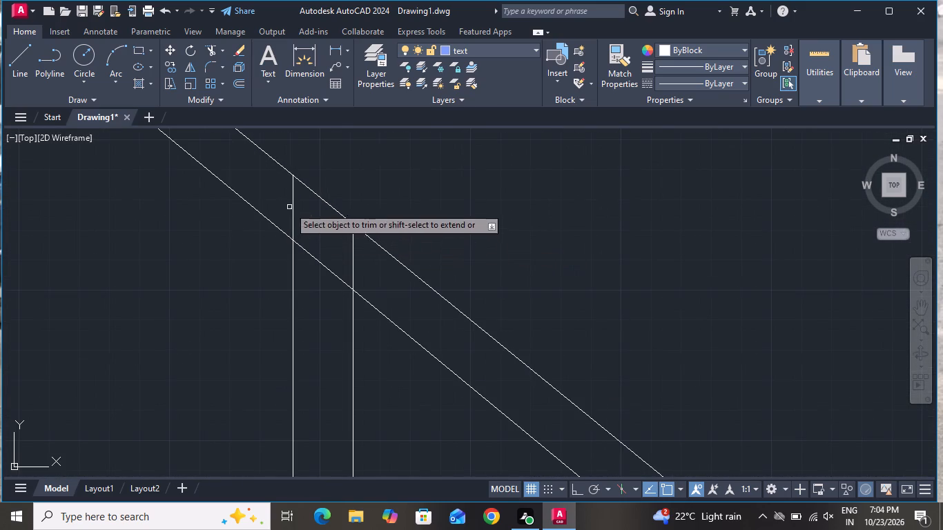
pyautogui.click(290, 207)
pyautogui.click(389, 274)
pyautogui.scroll(-5, 443, 321)
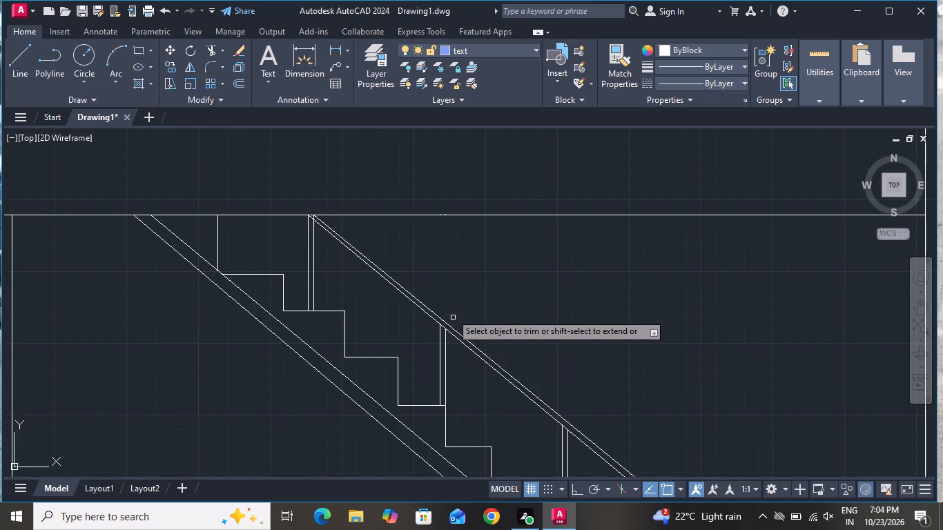
pyautogui.scroll(-2, 449, 293)
pyautogui.scroll(1, 523, 384)
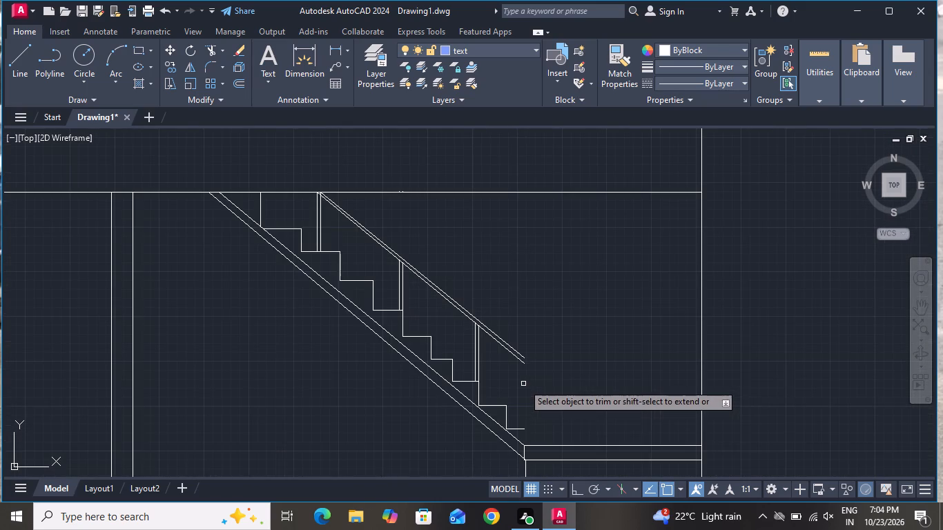
pyautogui.rightClick(515, 324)
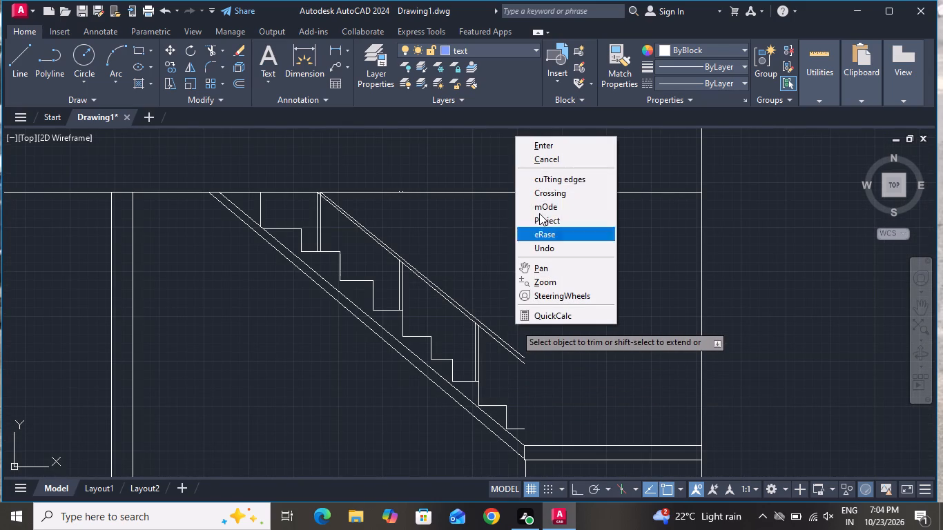
pyautogui.click(528, 158)
# Draw the lowest post's left line vertically from the lower handrail line's end down to the landing corner.
pyautogui.click(24, 55)
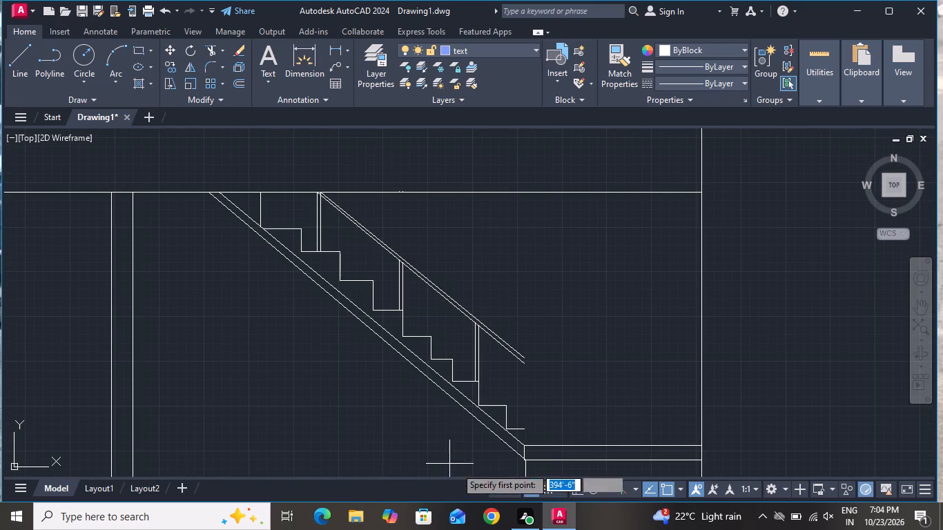
pyautogui.scroll(2, 524, 444)
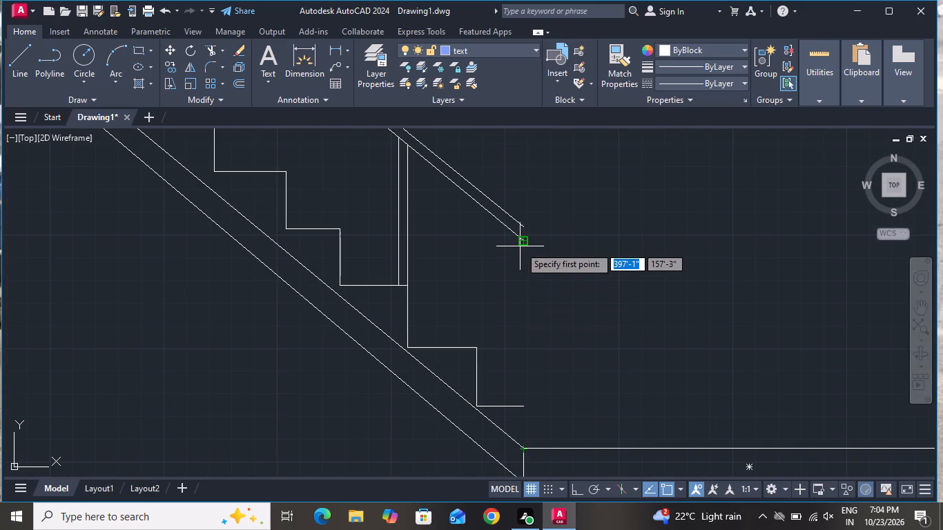
pyautogui.click(522, 243)
pyautogui.click(522, 450)
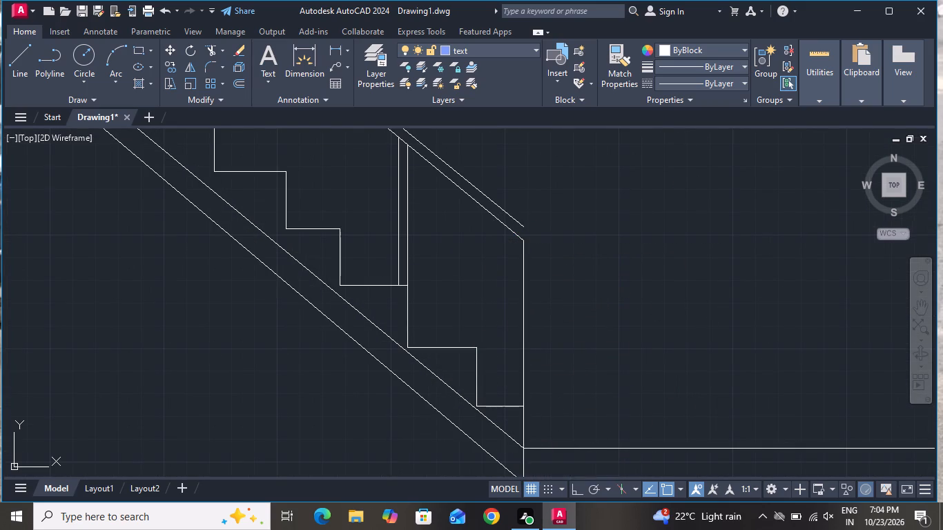
pyautogui.rightClick(522, 450)
pyautogui.click(562, 313)
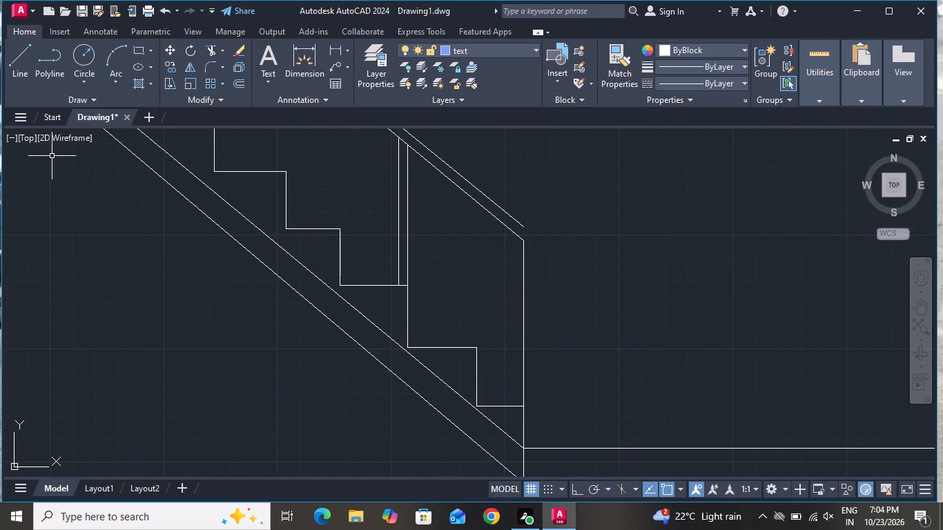
# Draw the lowest post's right line from just beside the upper handrail line's end straight down to the landing line.
pyautogui.click(17, 52)
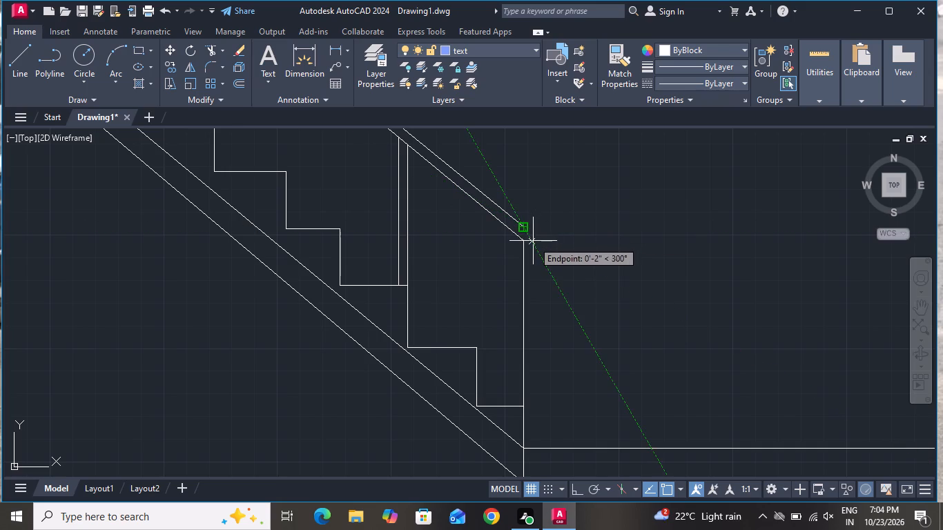
pyautogui.click(533, 235)
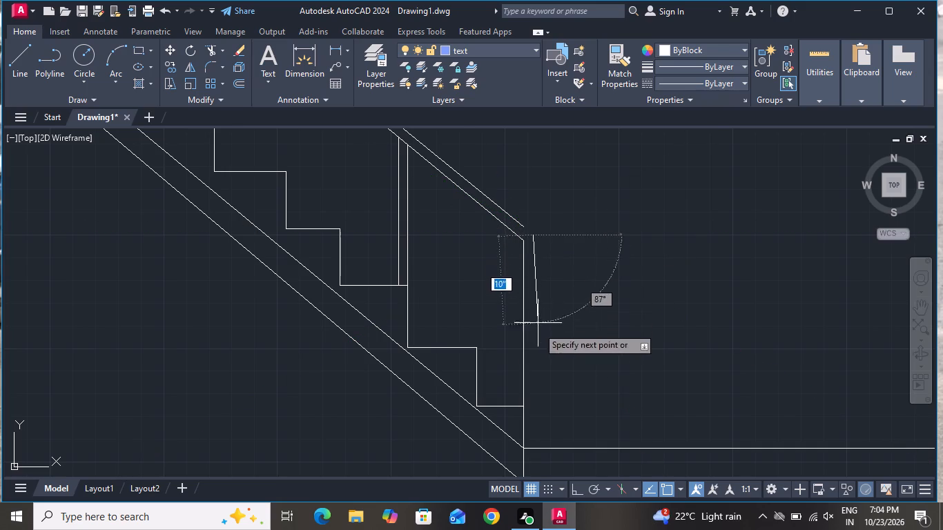
pyautogui.click(530, 452)
pyautogui.rightClick(530, 450)
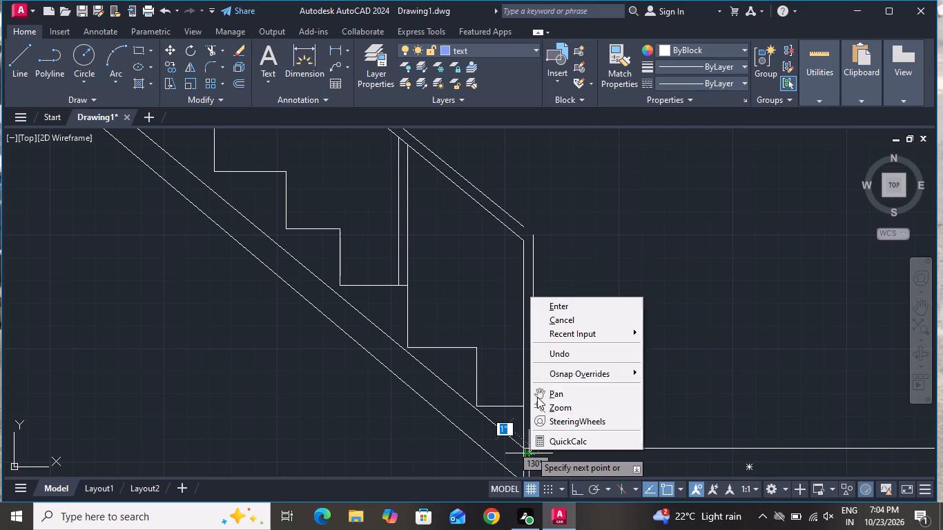
pyautogui.click(556, 321)
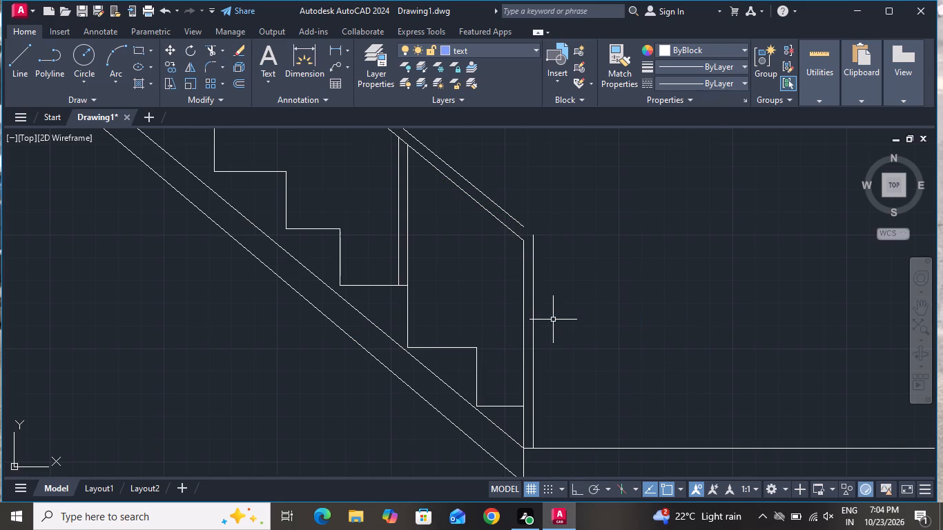
# Extend the upper handrail line to meet the top of the lowest post's right line.
pyautogui.write('ex')
pyautogui.press('space')
pyautogui.press('space')
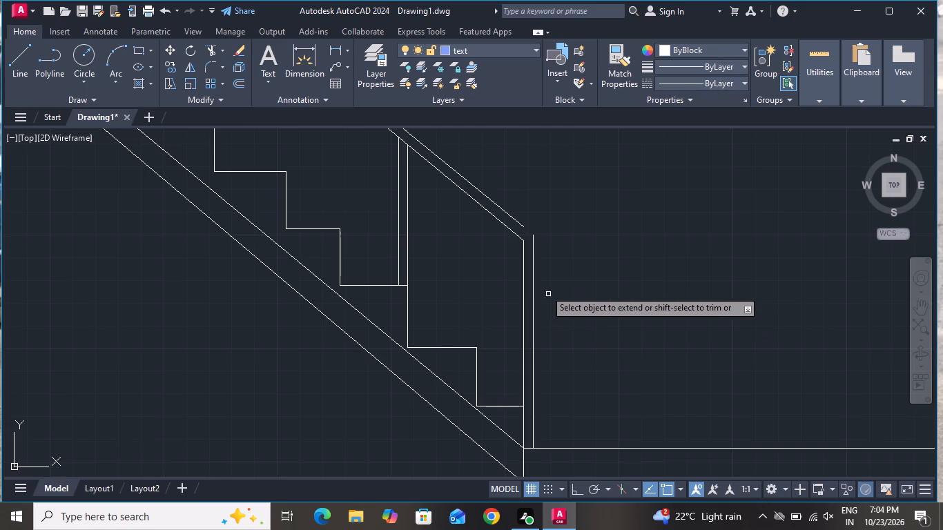
pyautogui.click(520, 223)
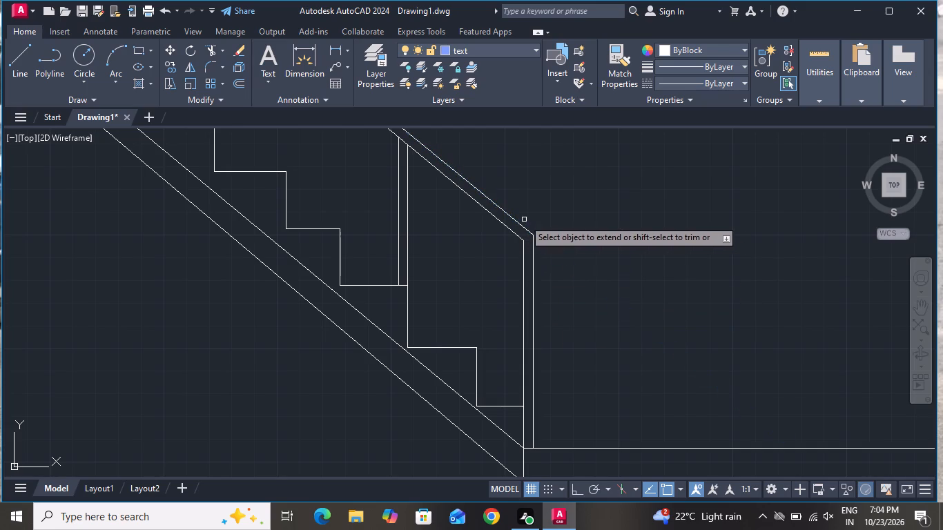
pyautogui.rightClick(583, 273)
pyautogui.click(630, 300)
# Examine the stair and railing within the whole elevation, then the elevation beside the floor plans.
pyautogui.scroll(-3, 612, 324)
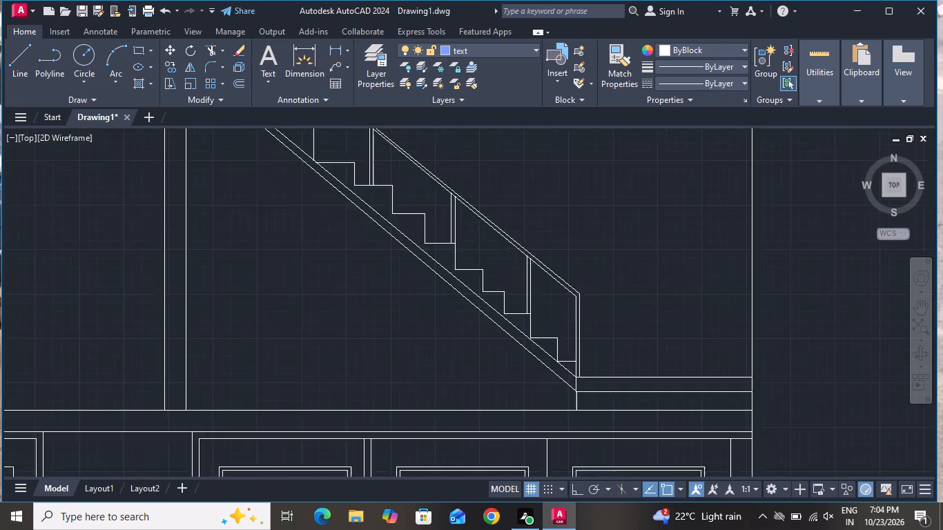
pyautogui.scroll(-1, 654, 375)
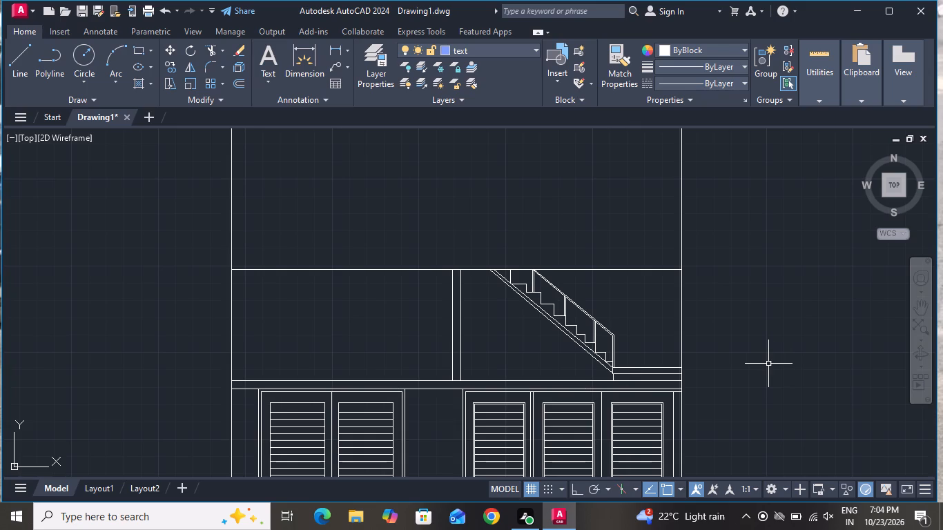
pyautogui.scroll(-2, 768, 364)
pyautogui.scroll(3, 768, 364)
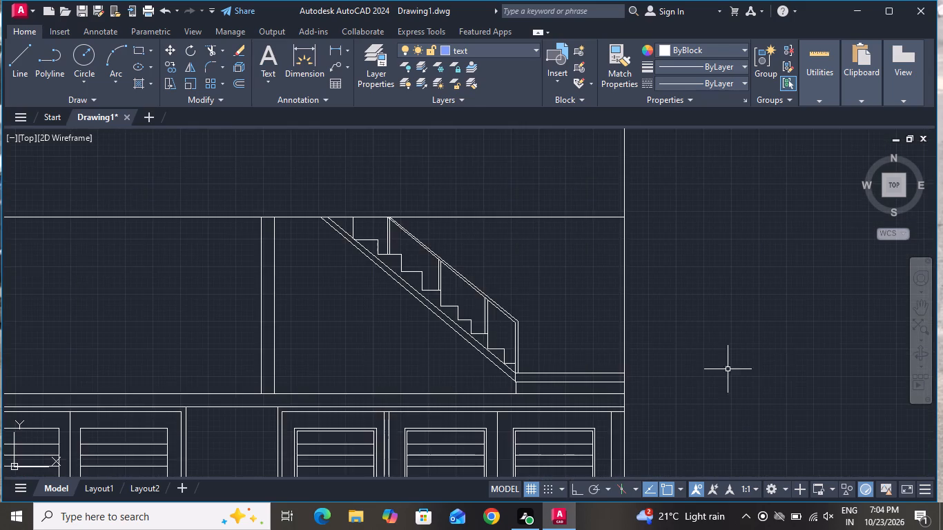
pyautogui.scroll(-2, 616, 378)
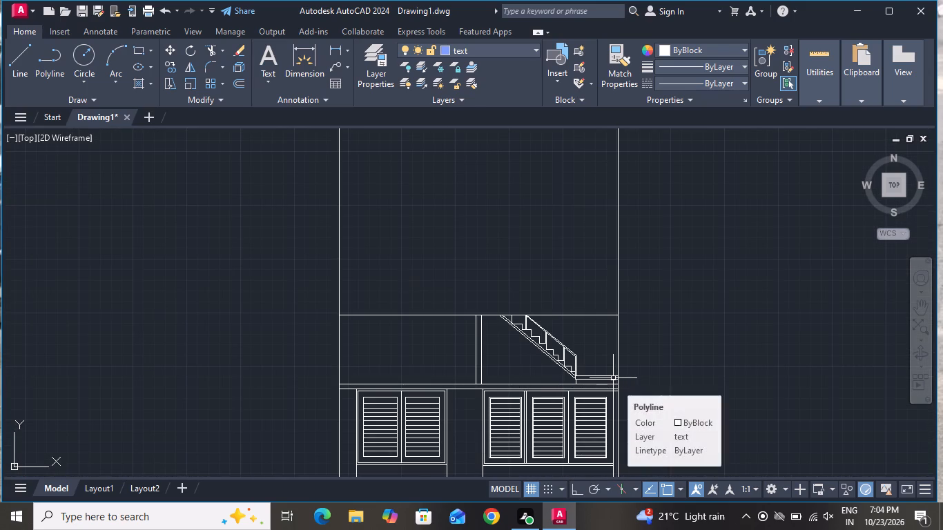
pyautogui.scroll(-1, 613, 378)
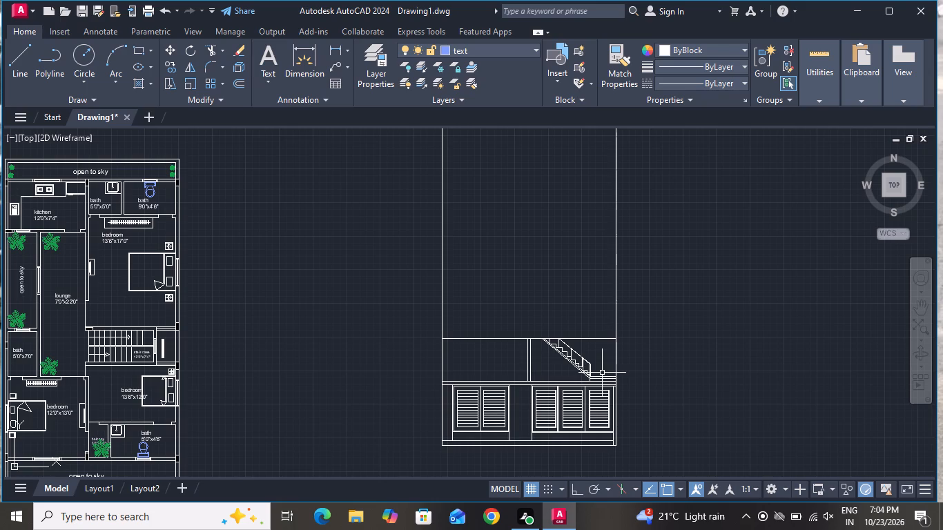
pyautogui.scroll(-2, 491, 373)
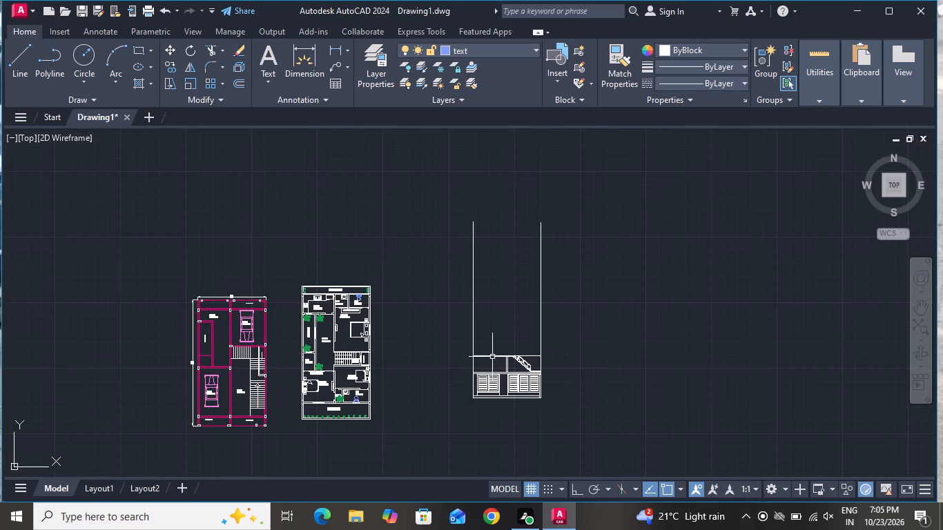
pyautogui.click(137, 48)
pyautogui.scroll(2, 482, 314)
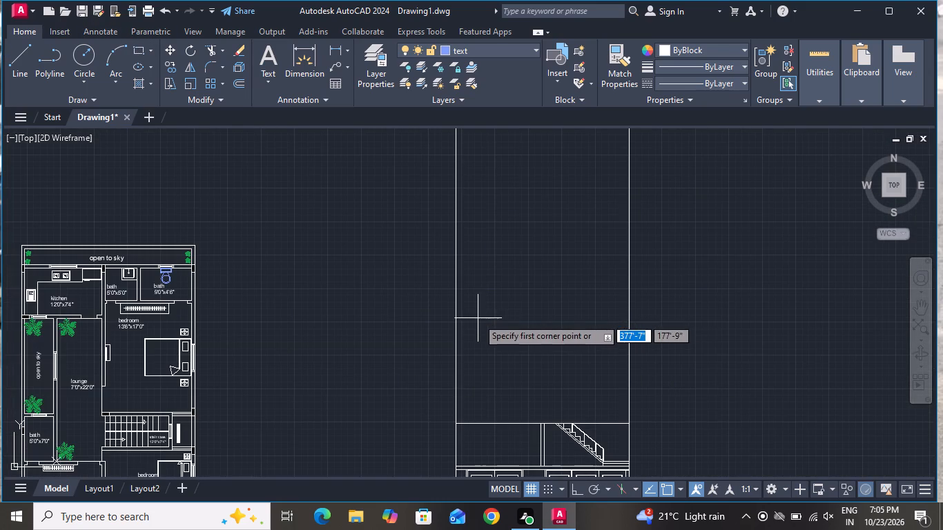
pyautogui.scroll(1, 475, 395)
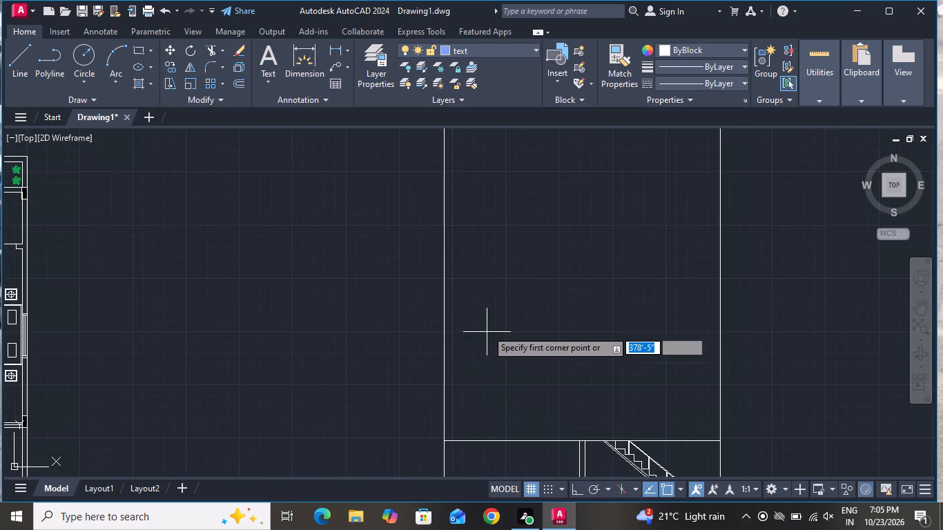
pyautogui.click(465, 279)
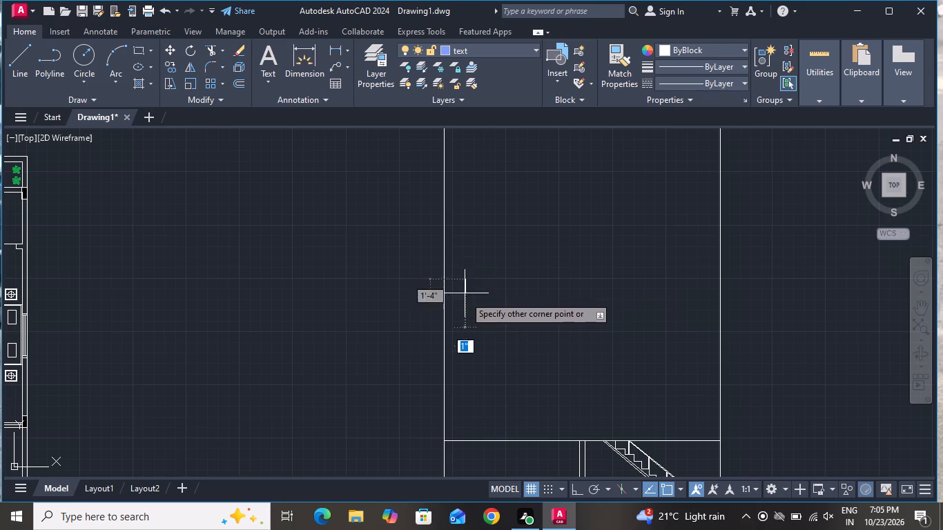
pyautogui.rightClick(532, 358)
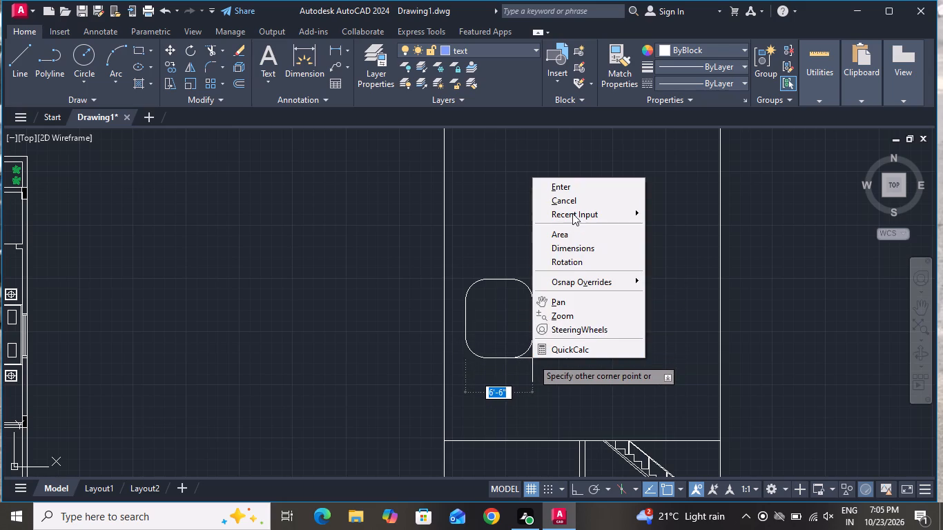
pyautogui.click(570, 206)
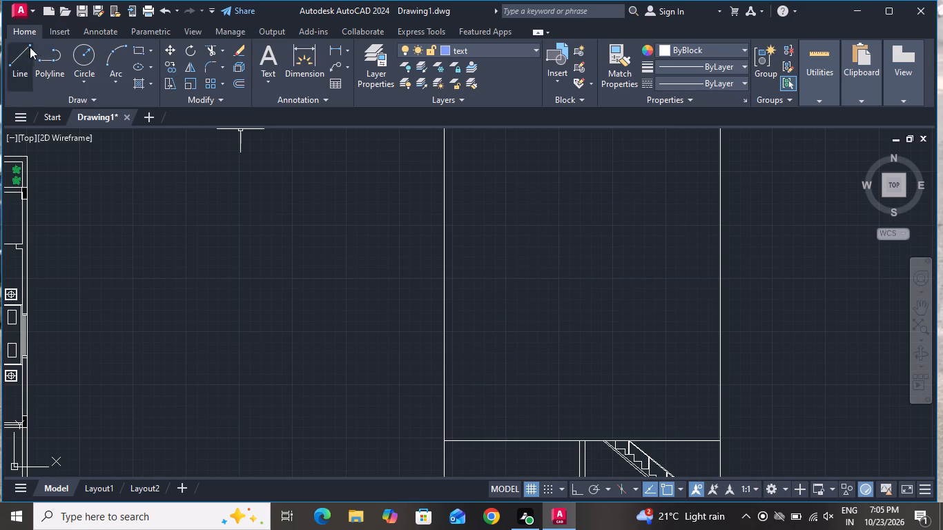
# With Ortho on, draw a rectangular outline of lines about 9'-0" high above the stair storey, near the elevation's left edge.
pyautogui.click(17, 48)
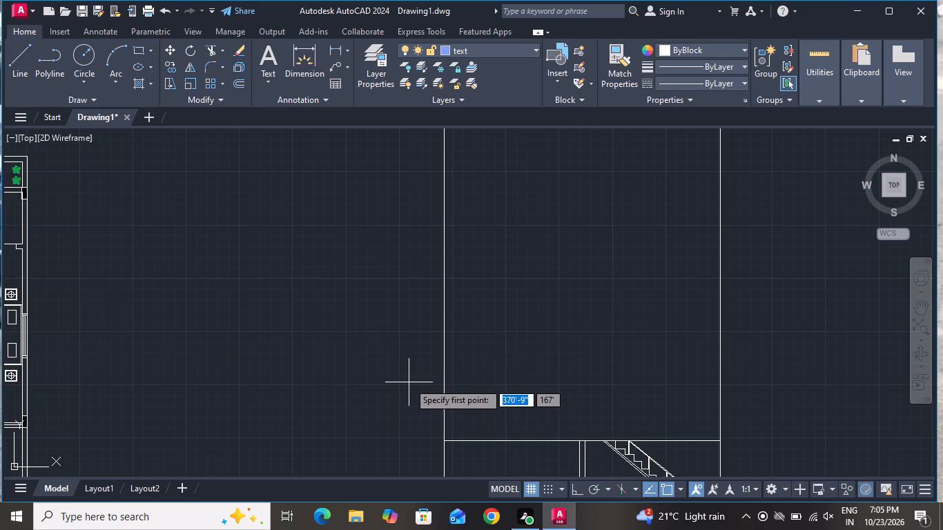
pyautogui.click(468, 395)
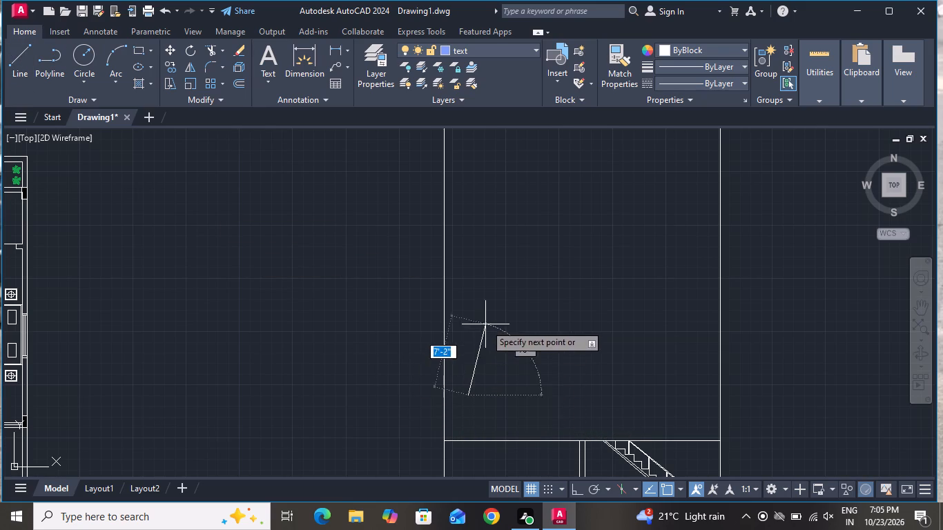
pyautogui.click(581, 488)
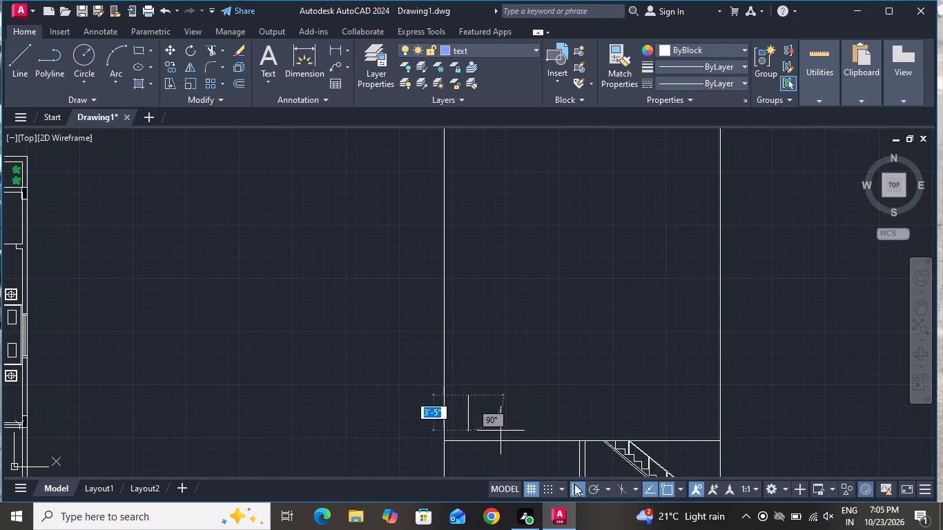
pyautogui.click(458, 274)
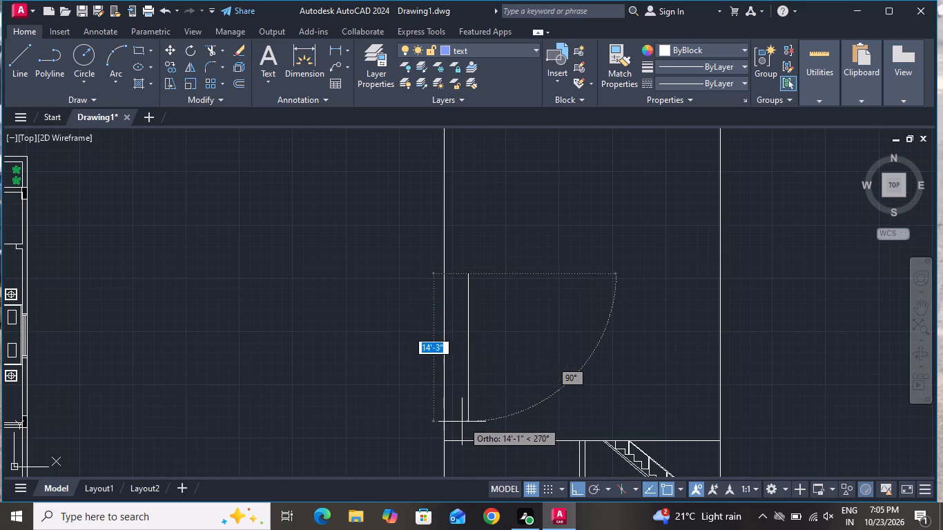
pyautogui.scroll(-2, 462, 422)
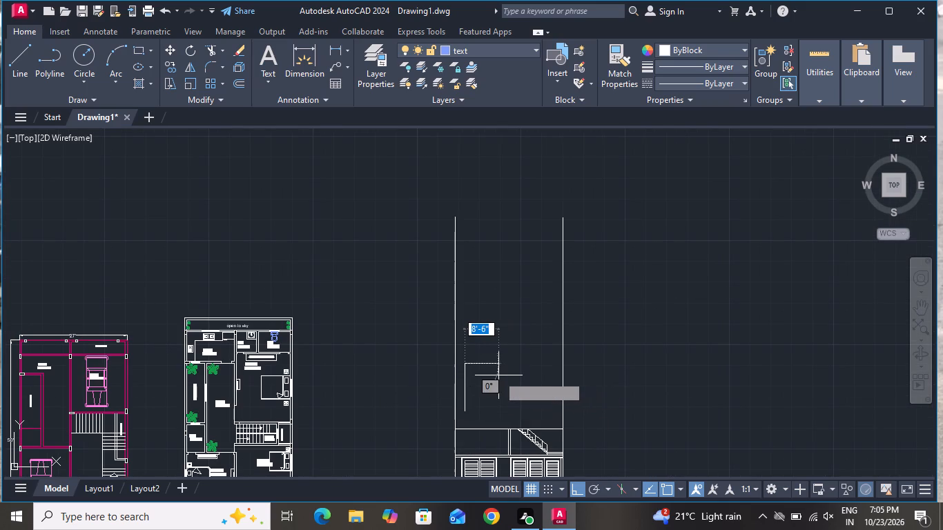
pyautogui.click(493, 375)
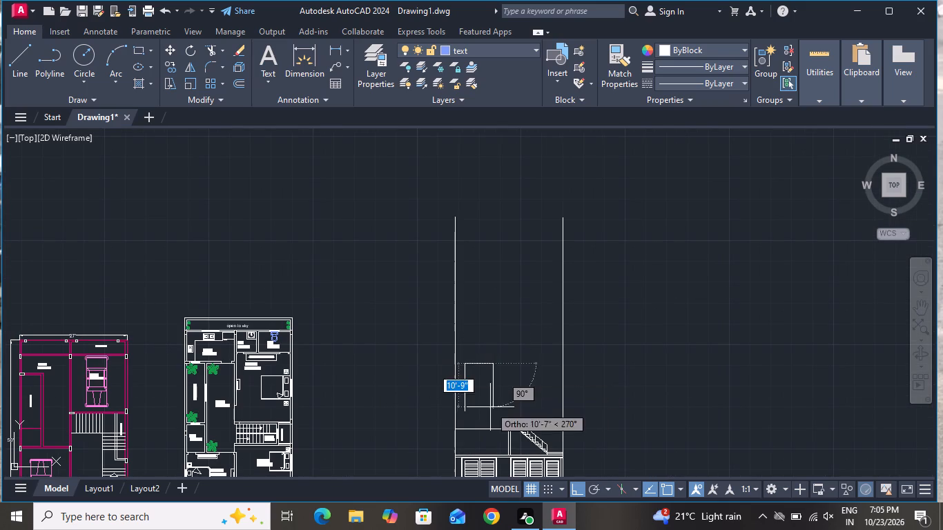
pyautogui.scroll(3, 485, 423)
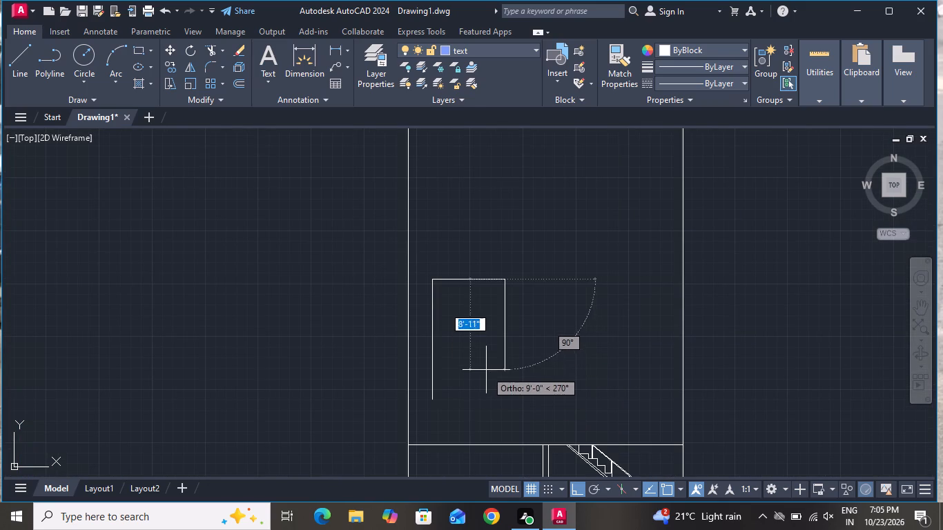
pyautogui.click(486, 370)
pyautogui.click(431, 368)
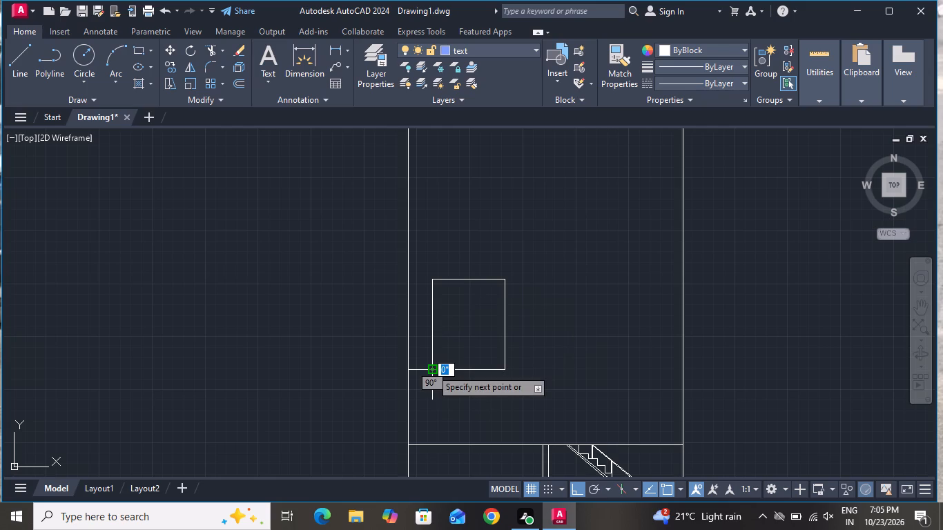
pyautogui.rightClick(431, 369)
pyautogui.click(478, 228)
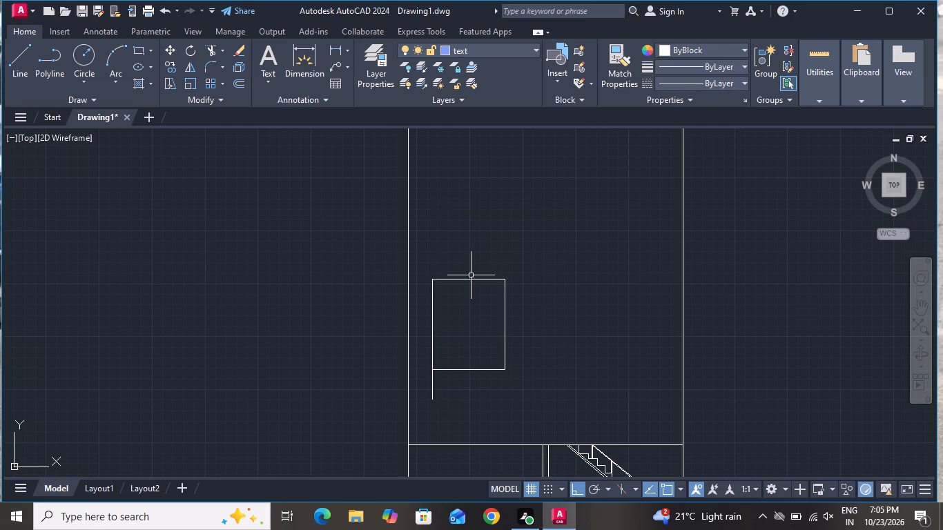
# Trim the rectangular outline's left line where it projects below the bottom edge.
pyautogui.click(216, 48)
pyautogui.click(445, 393)
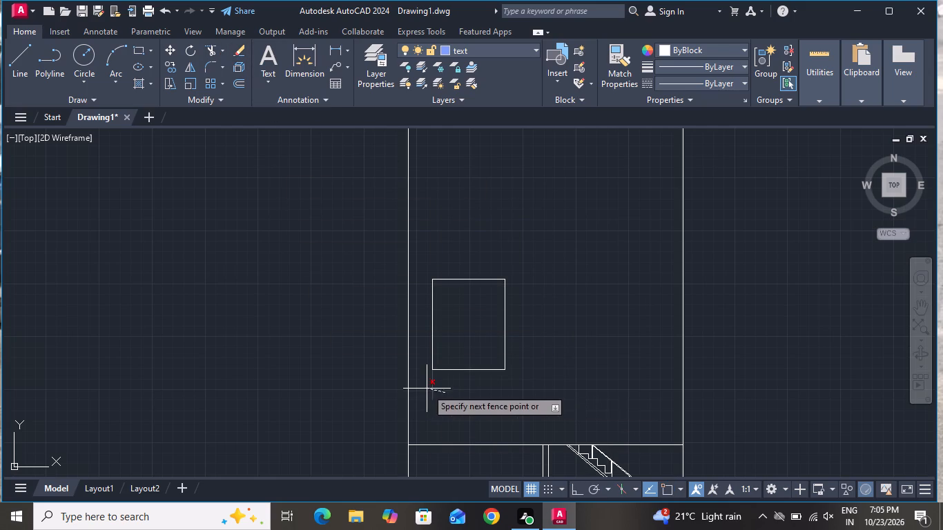
pyautogui.click(427, 386)
pyautogui.rightClick(431, 393)
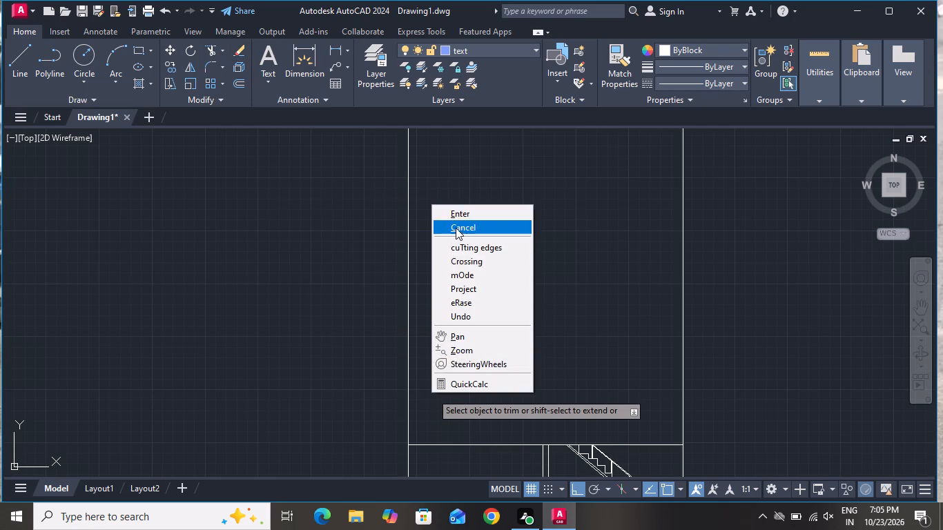
pyautogui.click(456, 227)
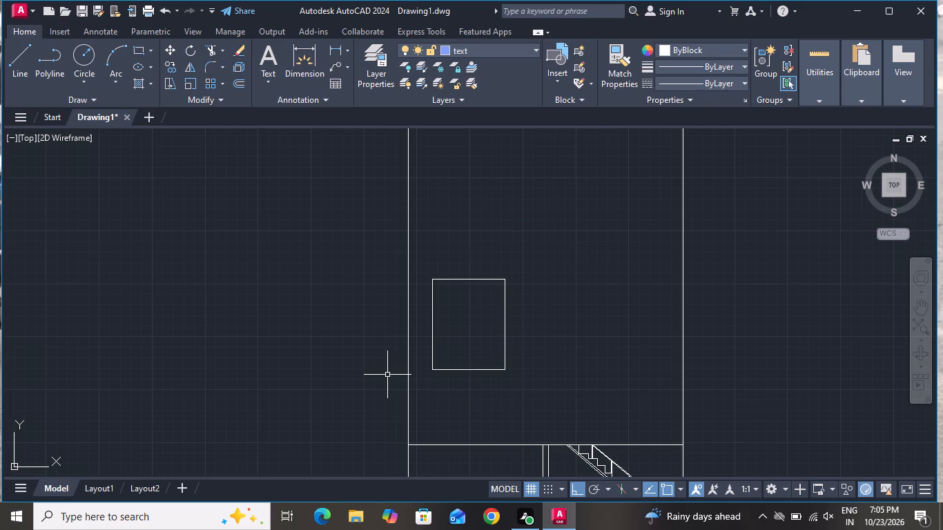
# Offset the four lines of the rectangular opening above the stair storey 1" inward to form its frame.
pyautogui.write('o 1')
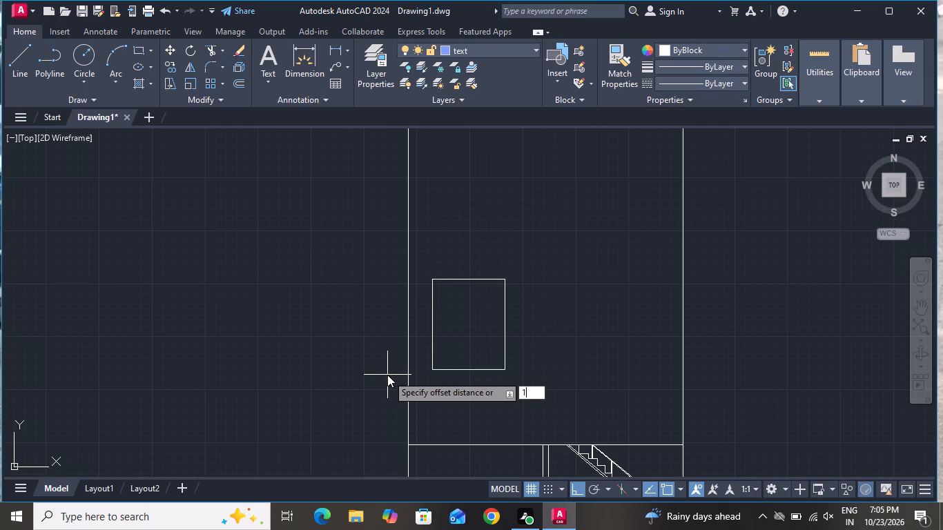
pyautogui.hotkey('shift', '"')
pyautogui.press('Return')
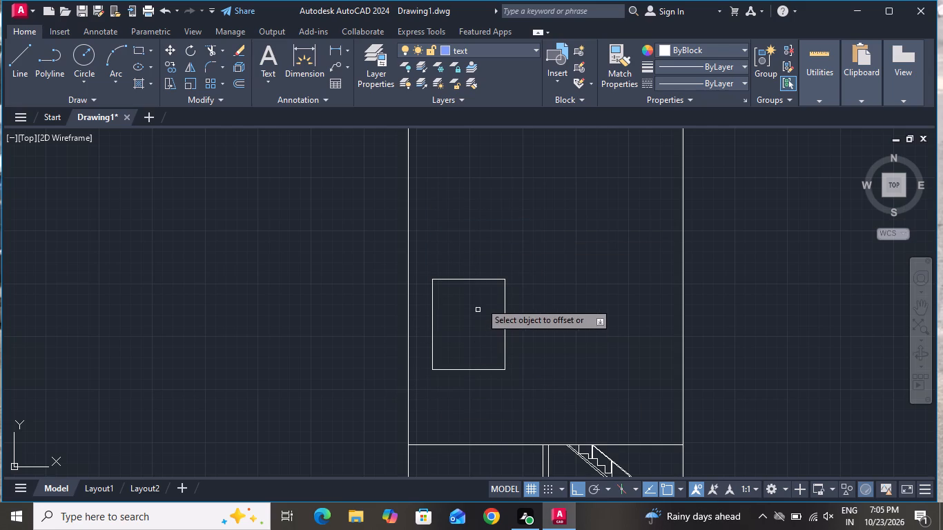
pyautogui.click(468, 281)
pyautogui.click(471, 314)
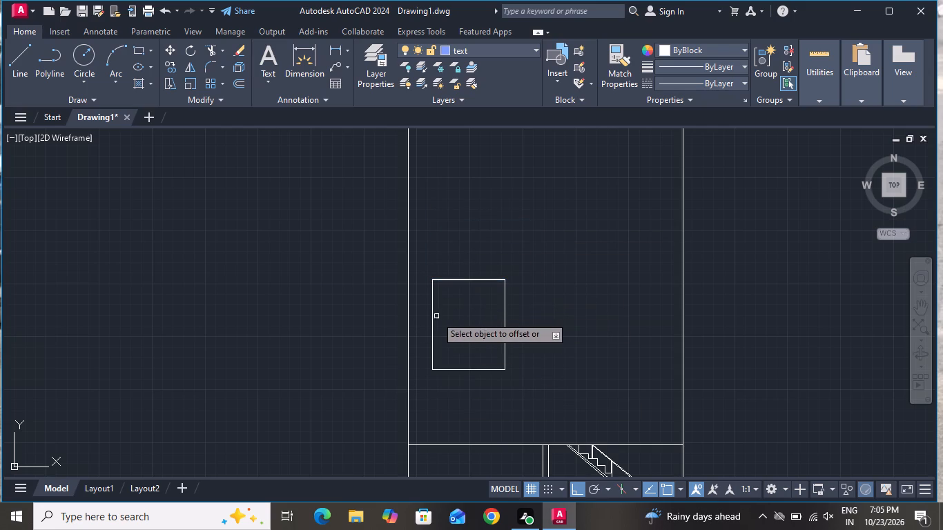
pyautogui.click(434, 315)
pyautogui.click(467, 313)
pyautogui.click(454, 371)
pyautogui.click(458, 333)
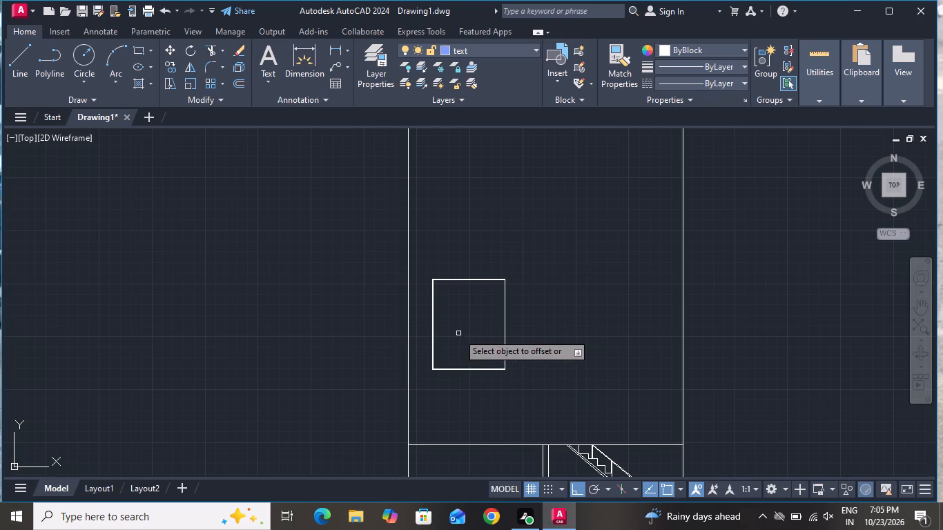
pyautogui.click(505, 331)
pyautogui.click(487, 331)
pyautogui.rightClick(467, 330)
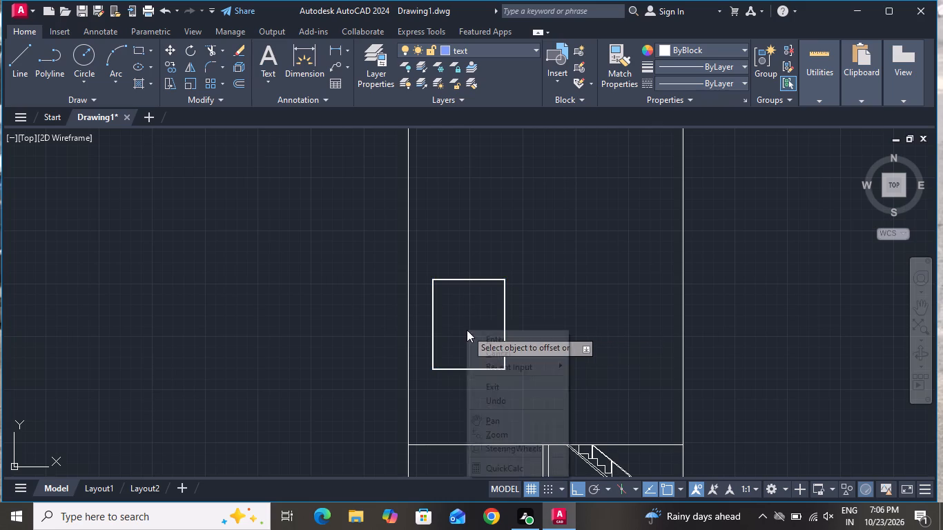
pyautogui.click(483, 352)
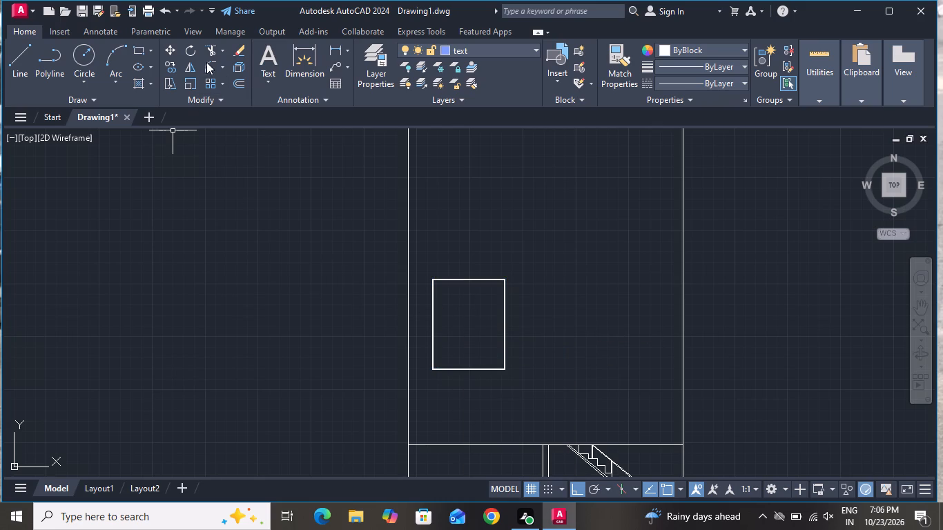
# Trim the overlapping ends of the inner frame lines at the opening's upper-left corner.
pyautogui.click(208, 52)
pyautogui.scroll(3, 436, 284)
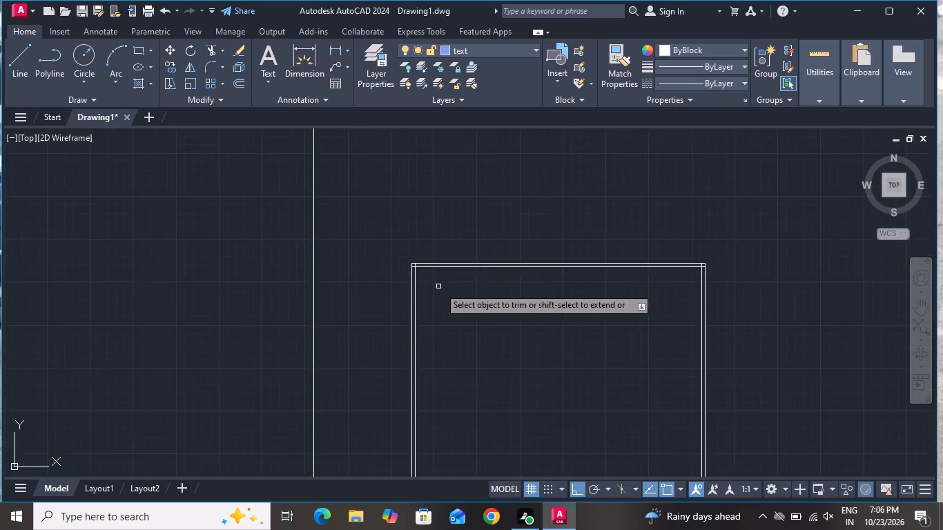
pyautogui.scroll(1, 439, 287)
pyautogui.scroll(4, 397, 249)
pyautogui.click(405, 259)
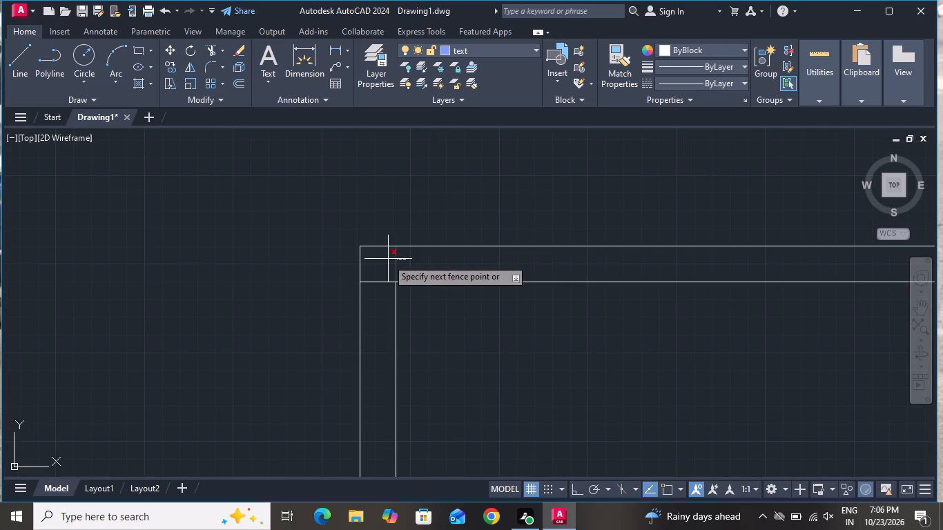
pyautogui.click(383, 257)
pyautogui.click(373, 264)
pyautogui.click(360, 321)
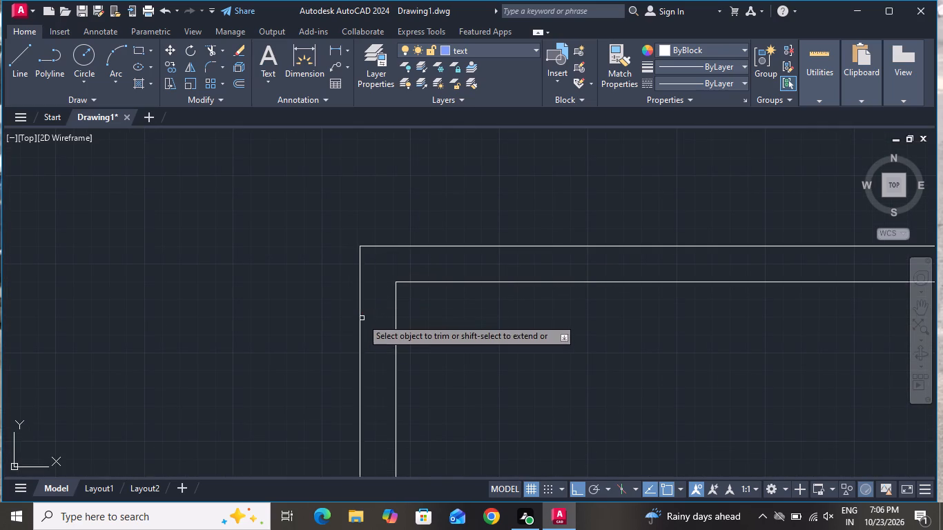
# Trim the overlapping ends of the inner frame lines at the opening's upper-right corner.
pyautogui.scroll(-5, 362, 318)
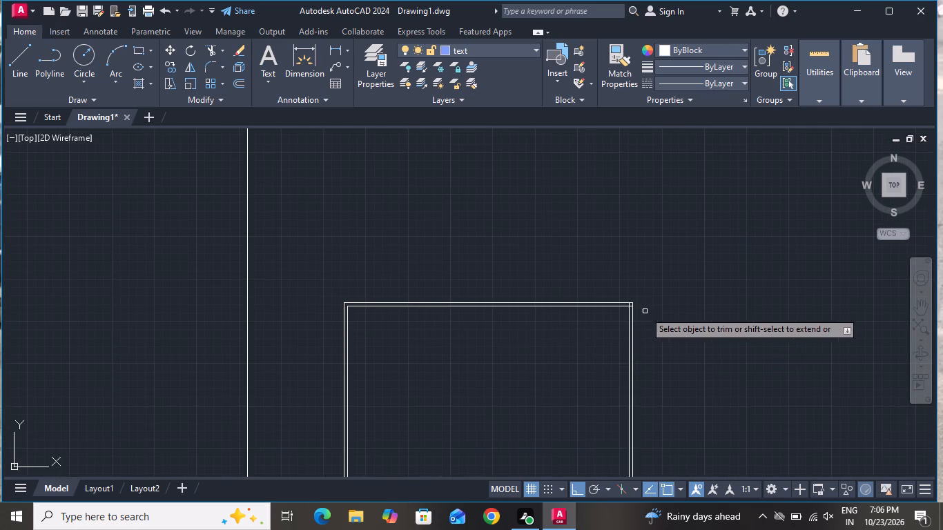
pyautogui.scroll(6, 625, 296)
pyautogui.click(641, 300)
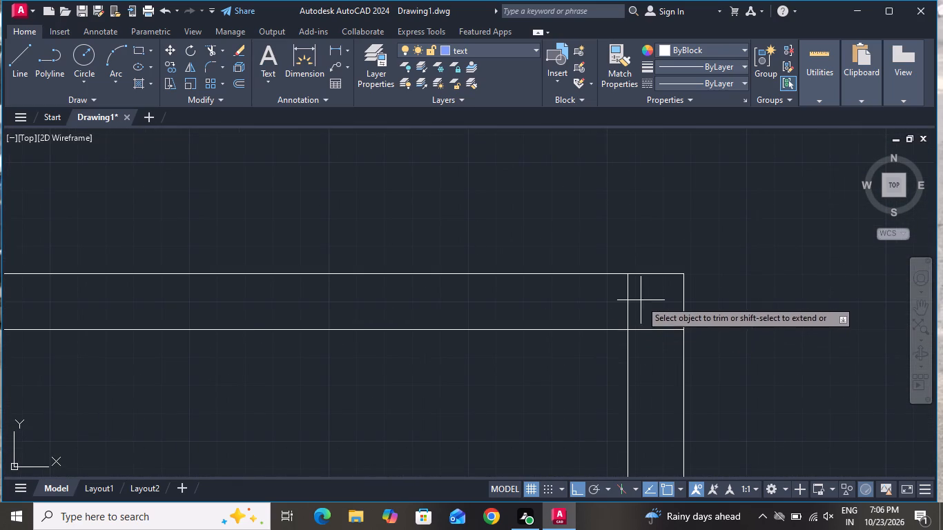
pyautogui.click(593, 292)
pyautogui.click(656, 315)
pyautogui.click(661, 362)
# Trim the overlapping ends of the inner frame lines at the opening's lower-right corner.
pyautogui.scroll(-5, 627, 266)
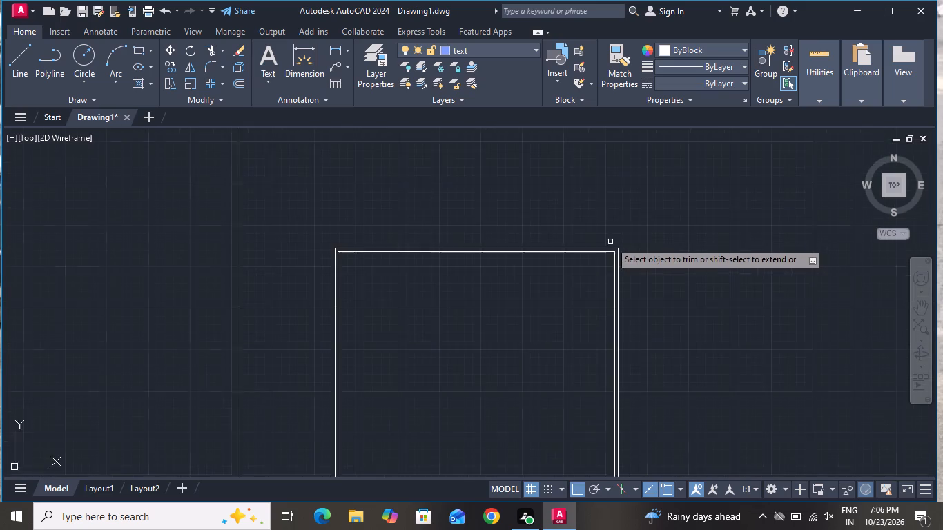
pyautogui.scroll(-3, 610, 242)
pyautogui.scroll(5, 613, 377)
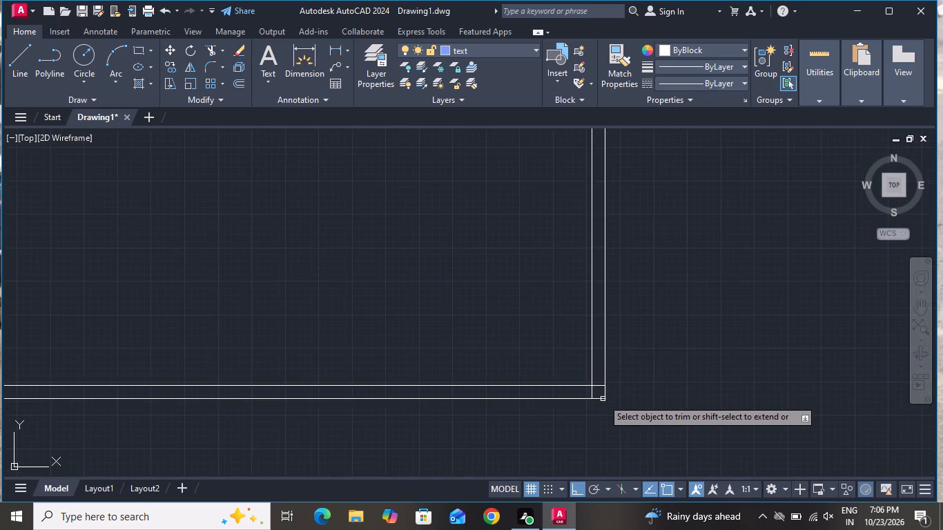
pyautogui.scroll(3, 601, 398)
pyautogui.click(596, 370)
pyautogui.click(596, 286)
pyautogui.click(589, 351)
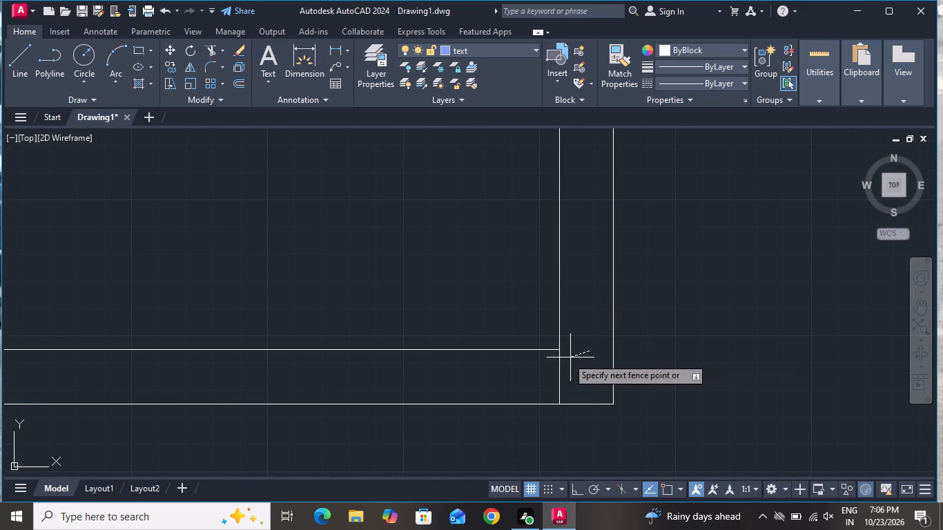
pyautogui.click(541, 364)
# Trim the overlapping ends of the inner frame lines at the opening's lower-left corner.
pyautogui.scroll(-4, 641, 407)
pyautogui.scroll(-2, 465, 399)
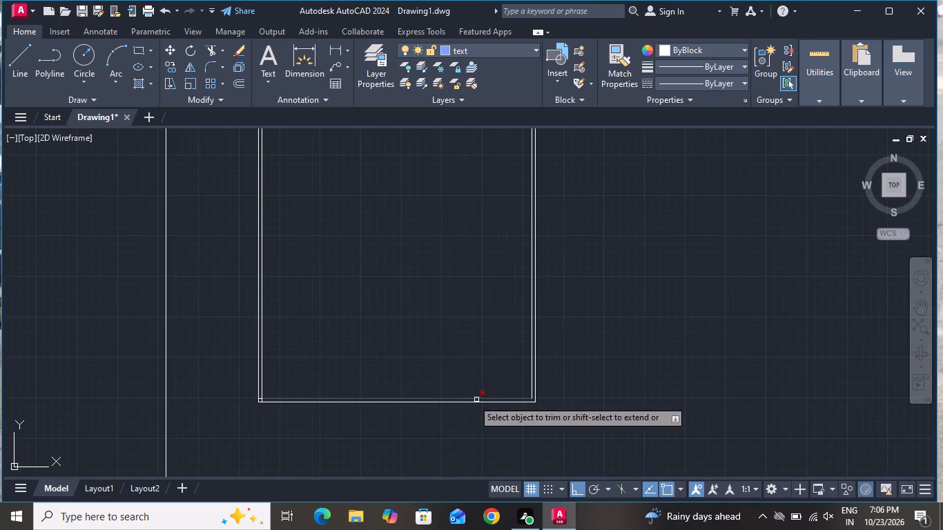
pyautogui.scroll(2, 260, 404)
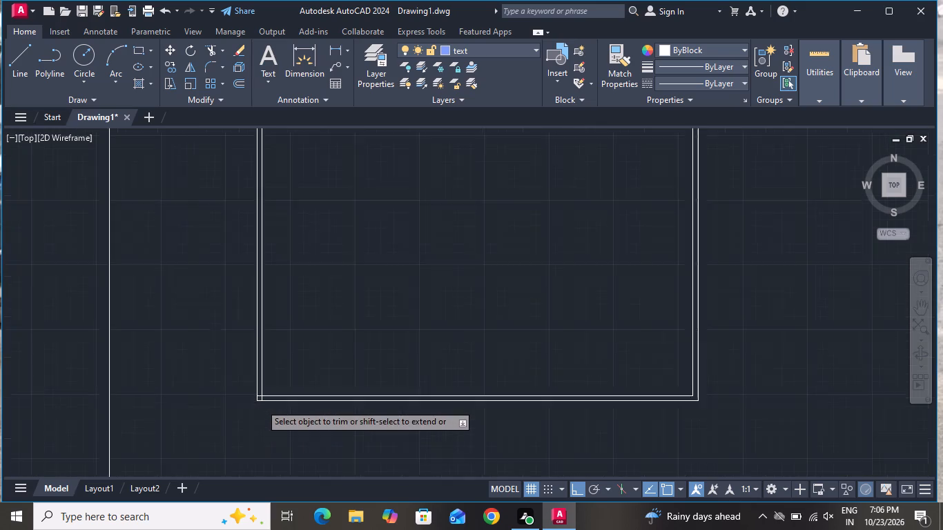
pyautogui.scroll(5, 260, 404)
pyautogui.click(247, 359)
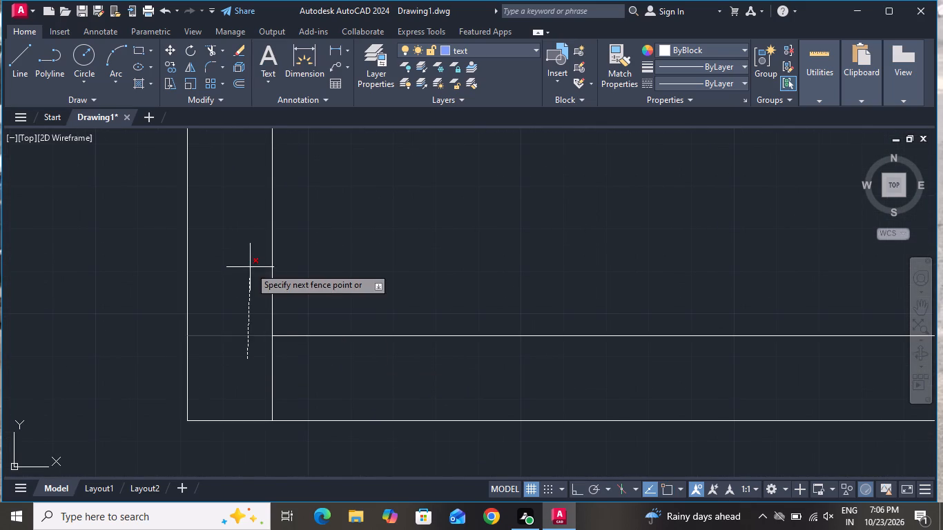
pyautogui.click(251, 267)
pyautogui.click(249, 339)
pyautogui.click(307, 372)
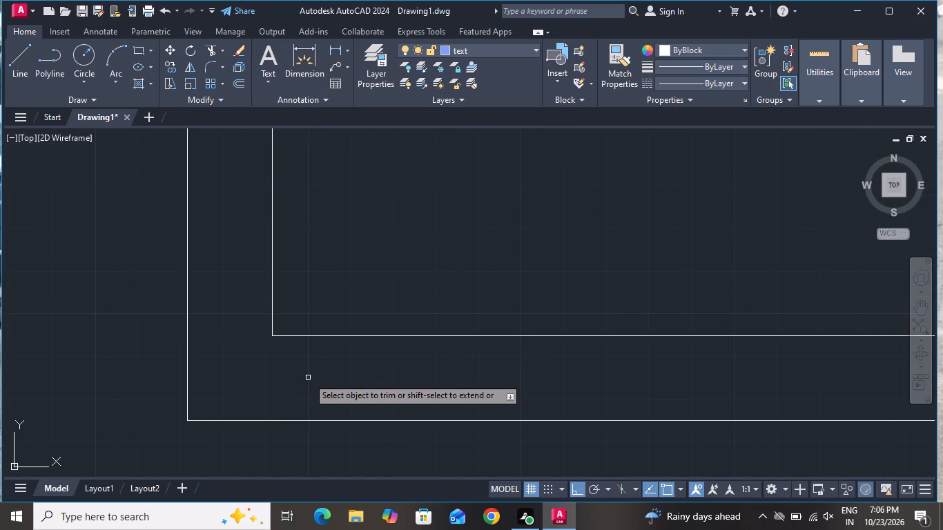
pyautogui.scroll(-8, 309, 384)
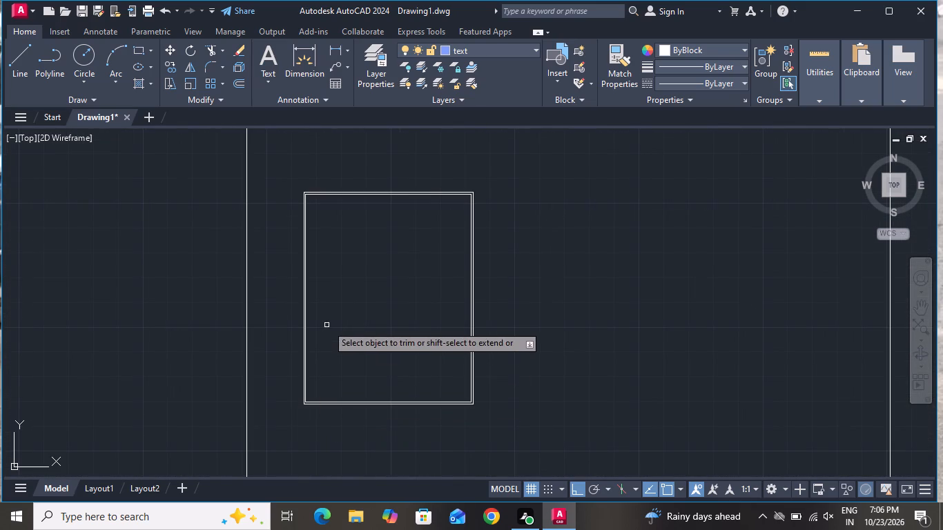
pyautogui.rightClick(327, 325)
pyautogui.click(384, 159)
# Draw a vertical line from the top of the stair storey partition's left line up through the elevation above.
pyautogui.scroll(-1, 315, 264)
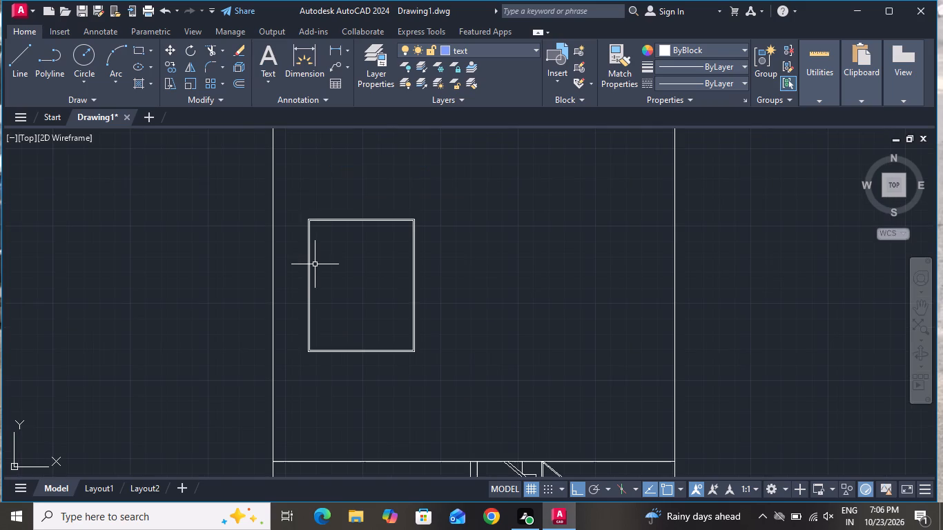
pyautogui.scroll(-1, 330, 277)
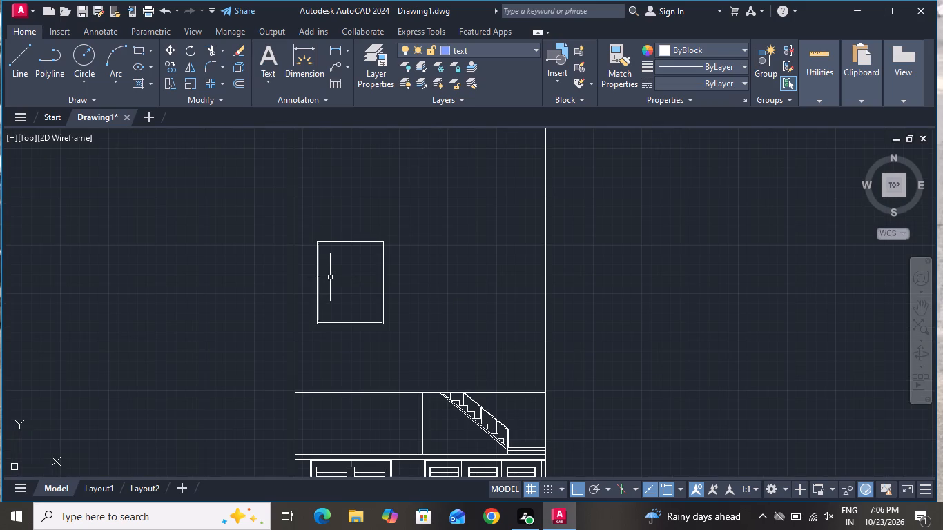
pyautogui.click(30, 50)
pyautogui.scroll(2, 416, 404)
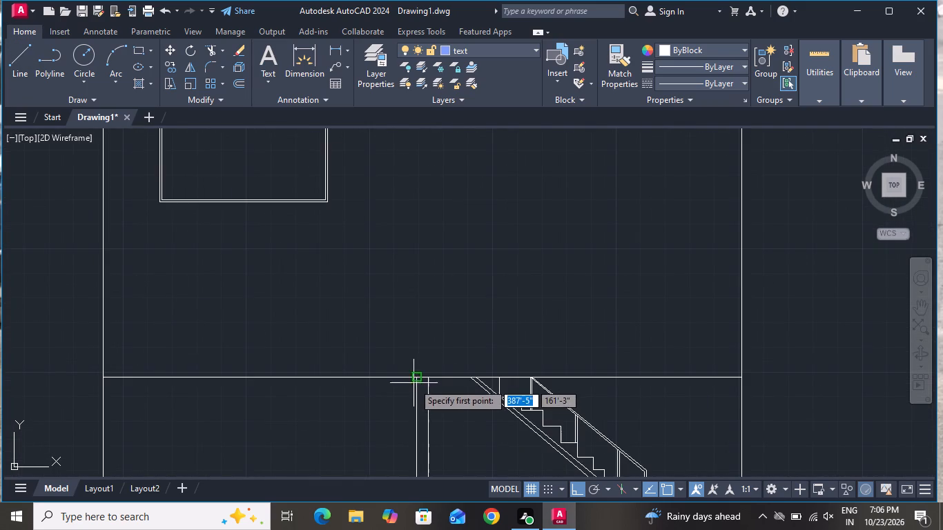
pyautogui.click(418, 373)
pyautogui.scroll(-4, 434, 176)
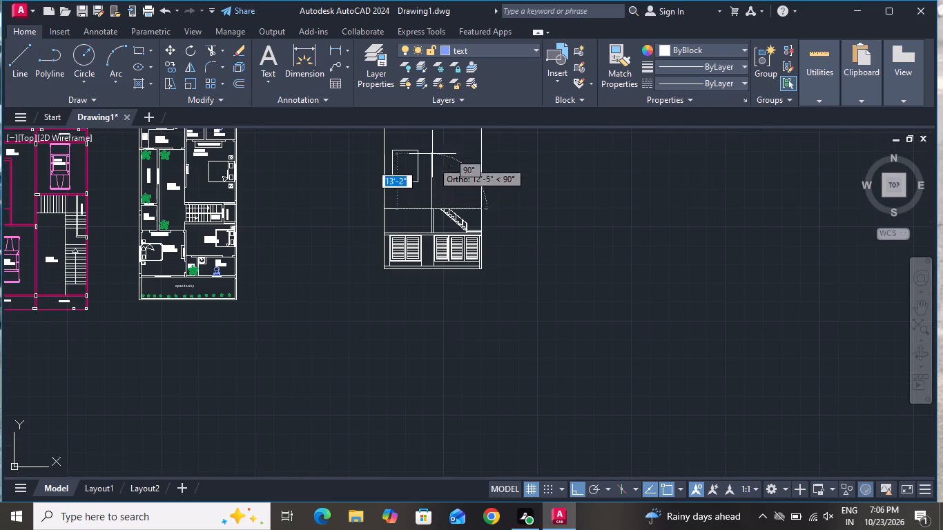
pyautogui.scroll(-3, 432, 153)
pyautogui.click(431, 132)
pyautogui.rightClick(431, 132)
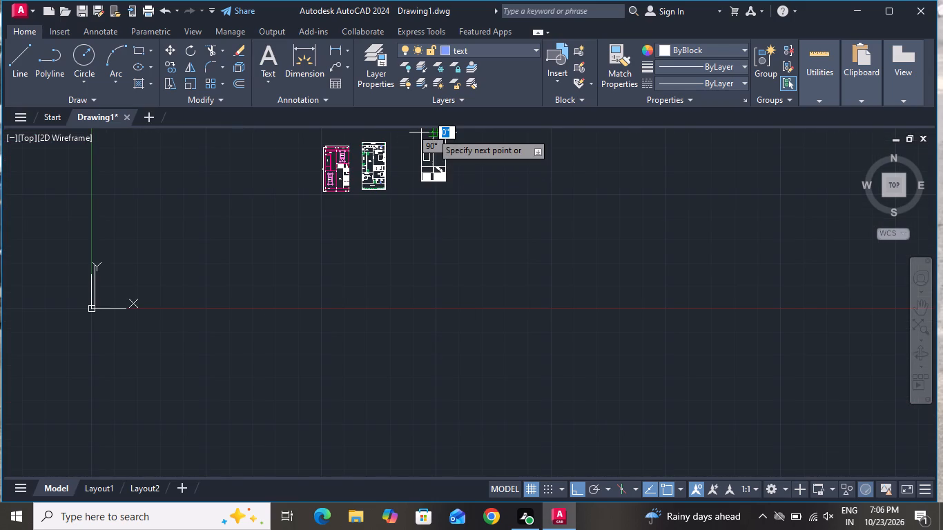
pyautogui.click(452, 157)
# Move the framed rectangular opening straight down, closer to the floor line above the stair storey.
pyautogui.scroll(4, 432, 134)
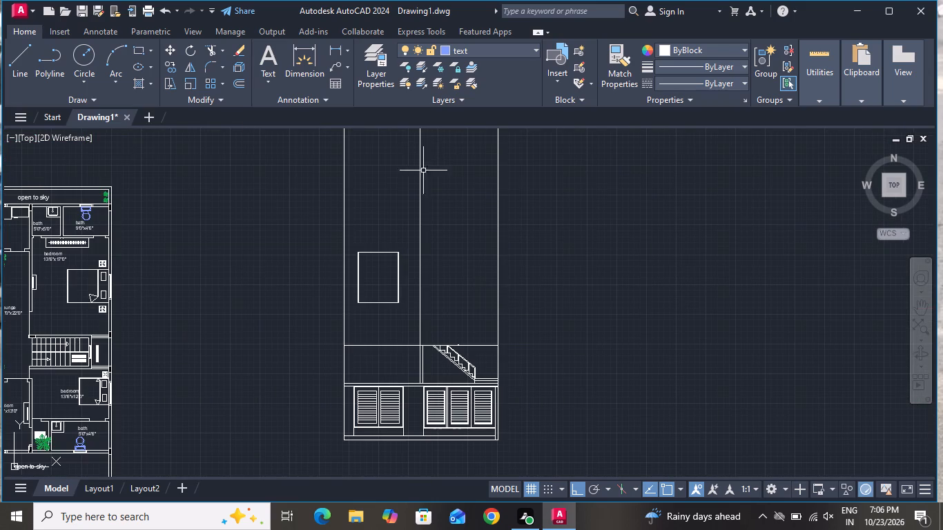
pyautogui.scroll(1, 399, 262)
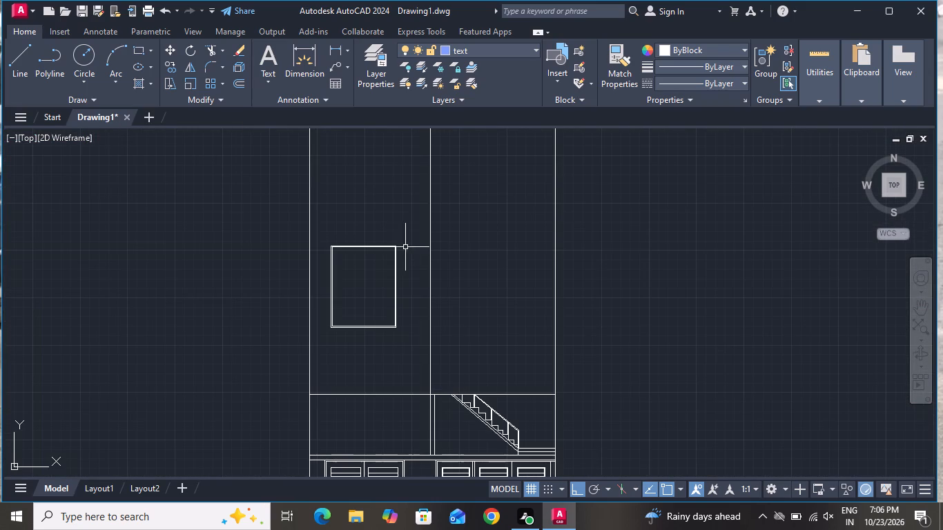
pyautogui.click(423, 227)
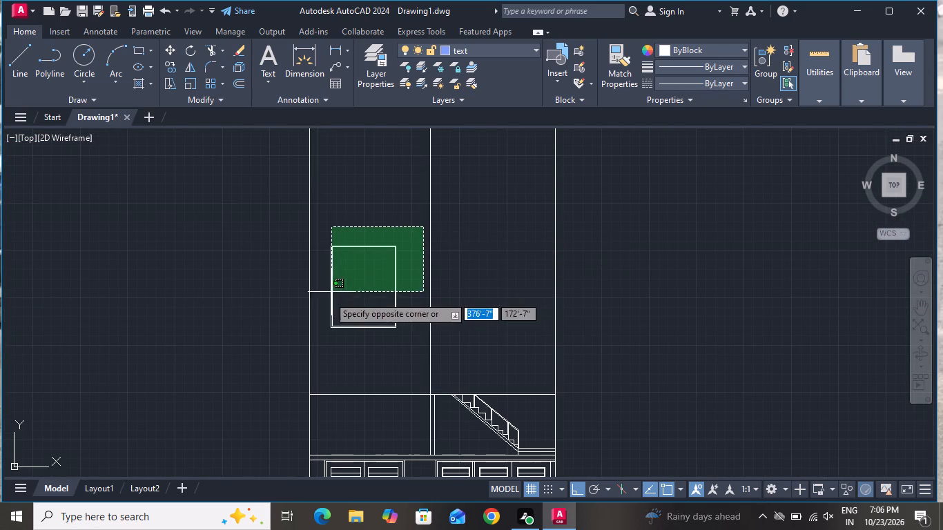
pyautogui.click(318, 355)
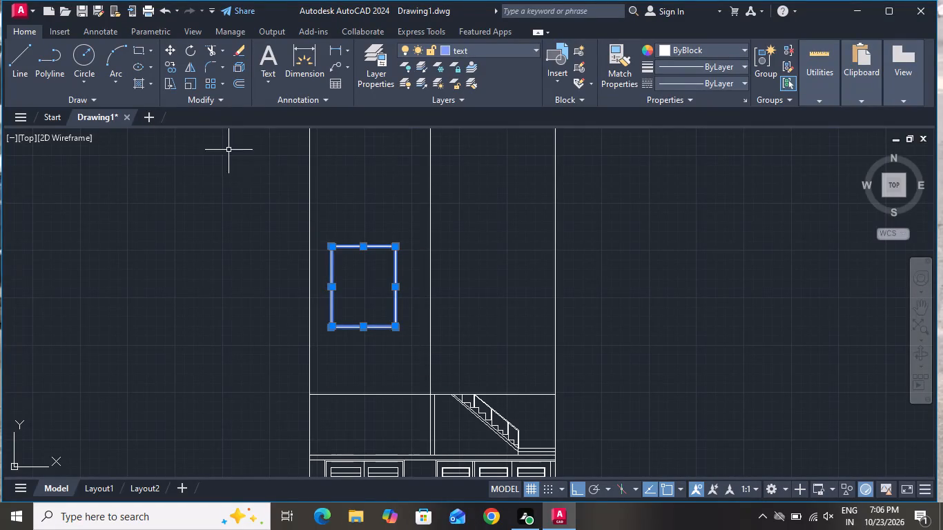
pyautogui.click(170, 52)
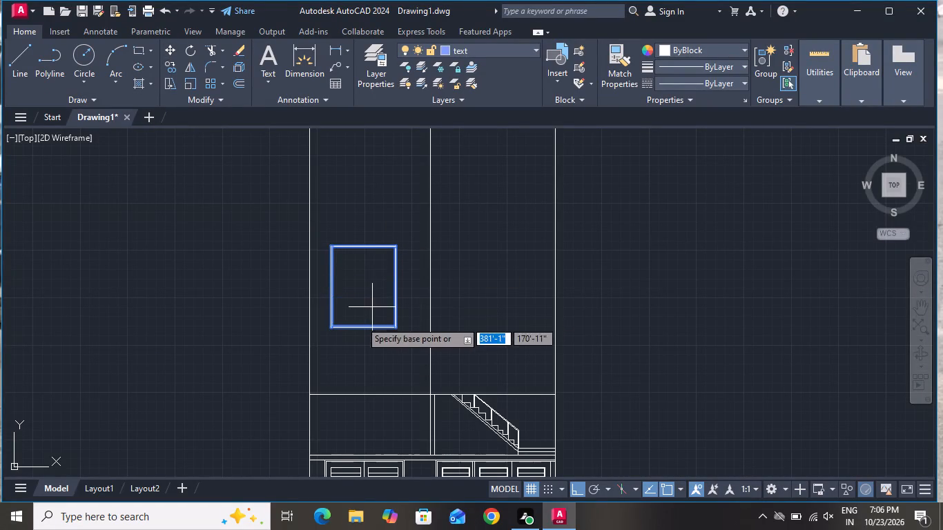
pyautogui.click(354, 325)
pyautogui.click(360, 360)
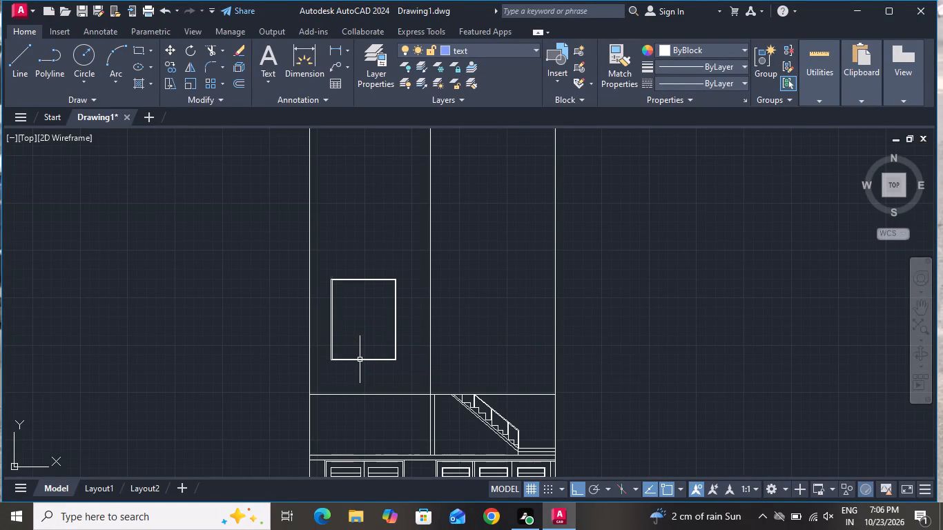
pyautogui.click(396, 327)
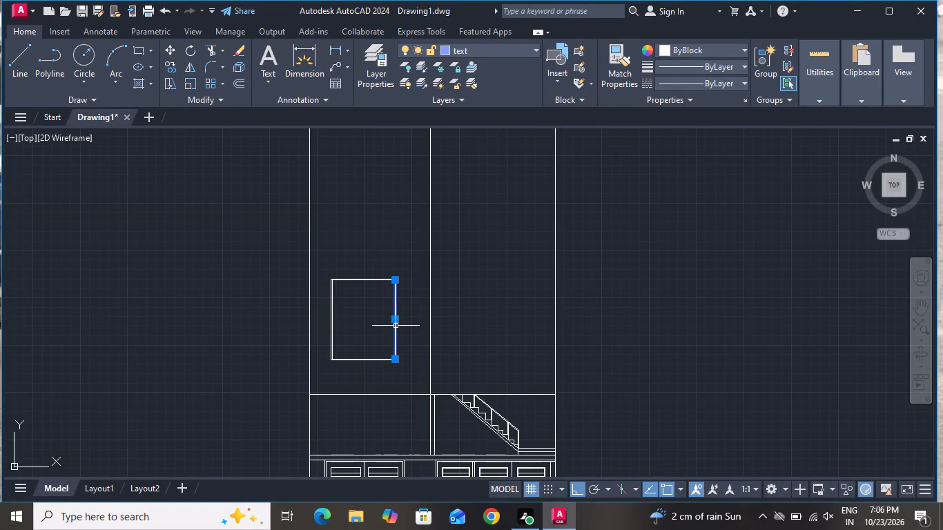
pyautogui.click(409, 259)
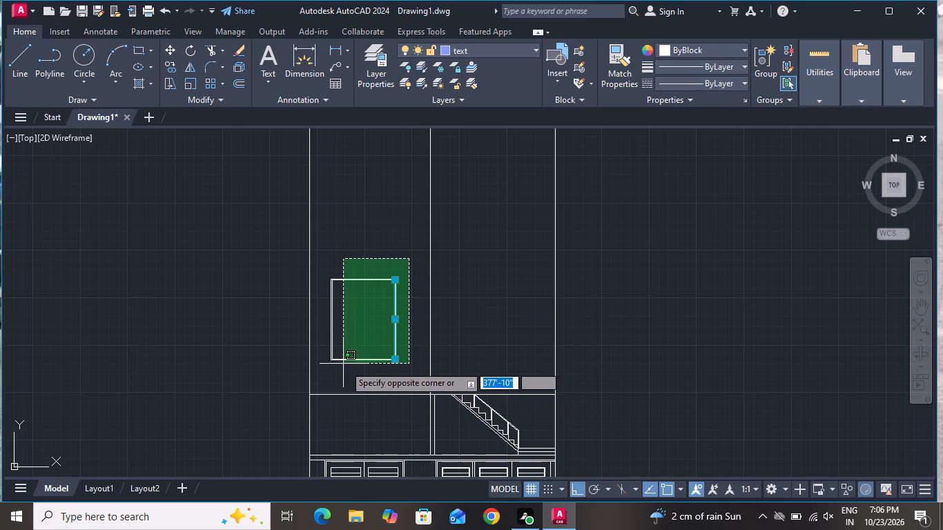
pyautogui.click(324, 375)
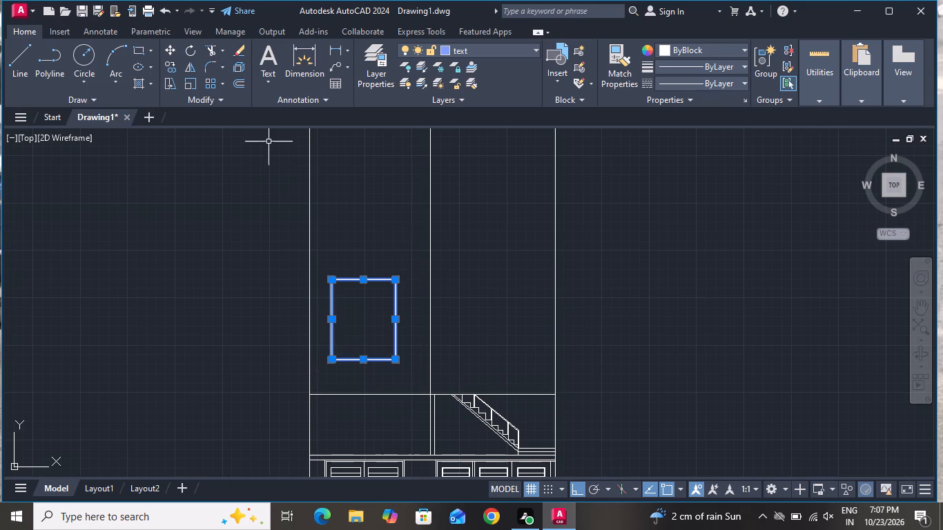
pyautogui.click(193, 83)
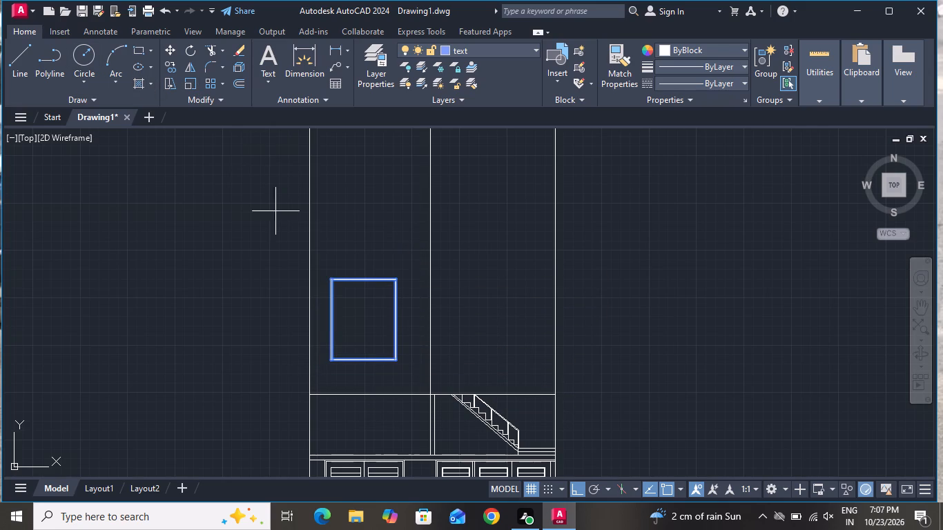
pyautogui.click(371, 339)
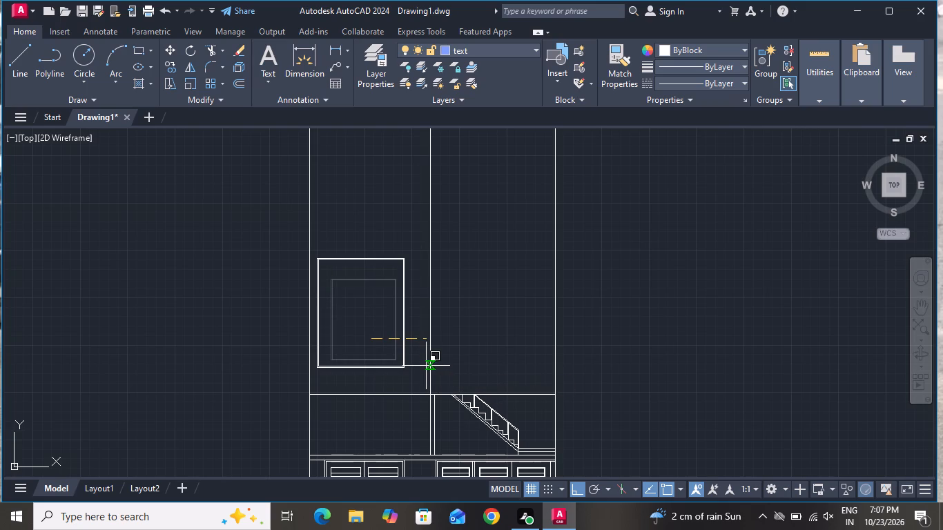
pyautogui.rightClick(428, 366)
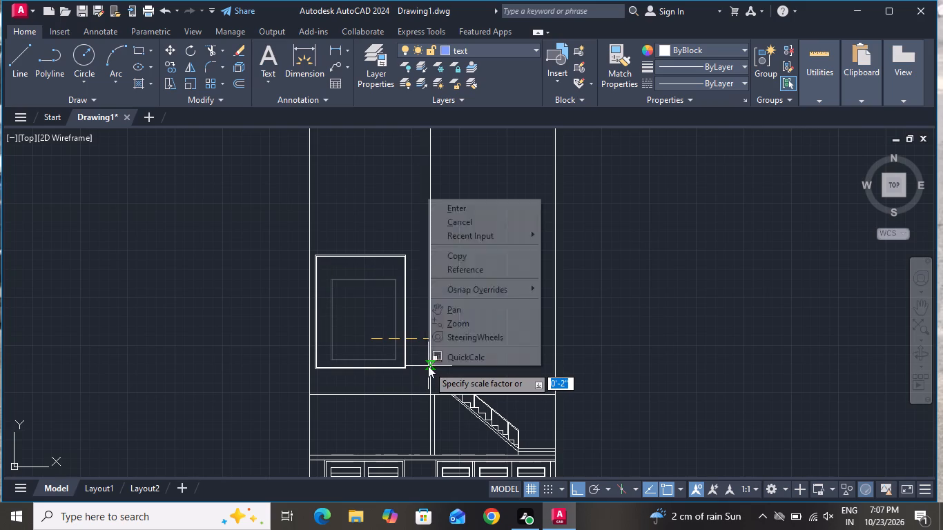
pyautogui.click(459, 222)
# Delete the framed rectangular opening from the storey above the stair.
pyautogui.click(391, 264)
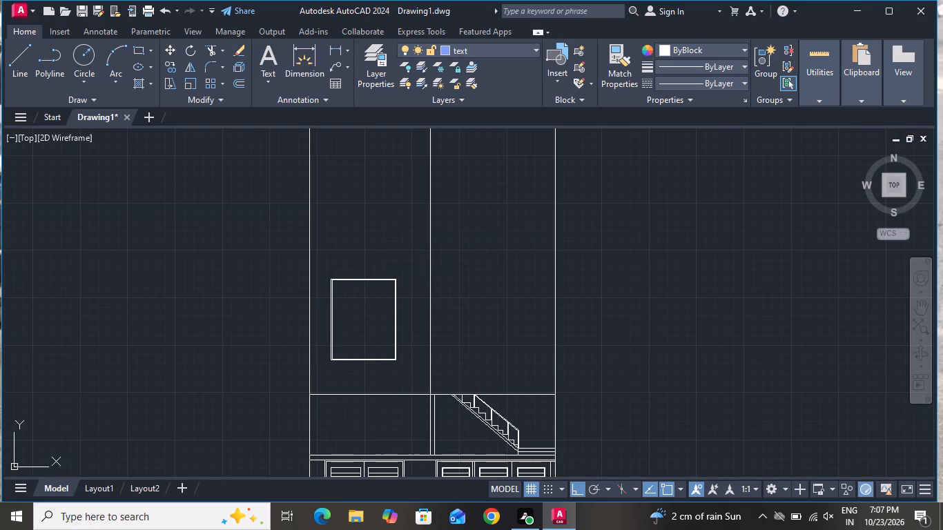
pyautogui.click(340, 354)
pyautogui.click(415, 305)
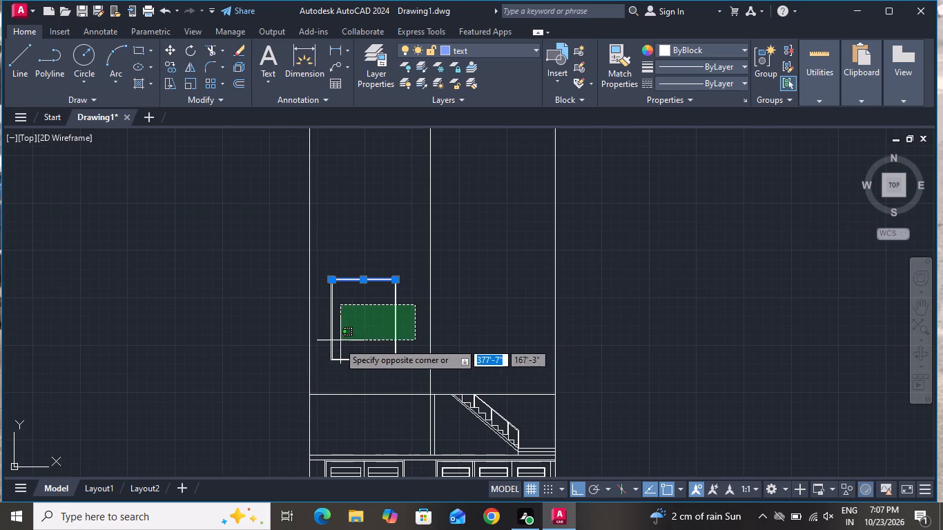
pyautogui.click(324, 367)
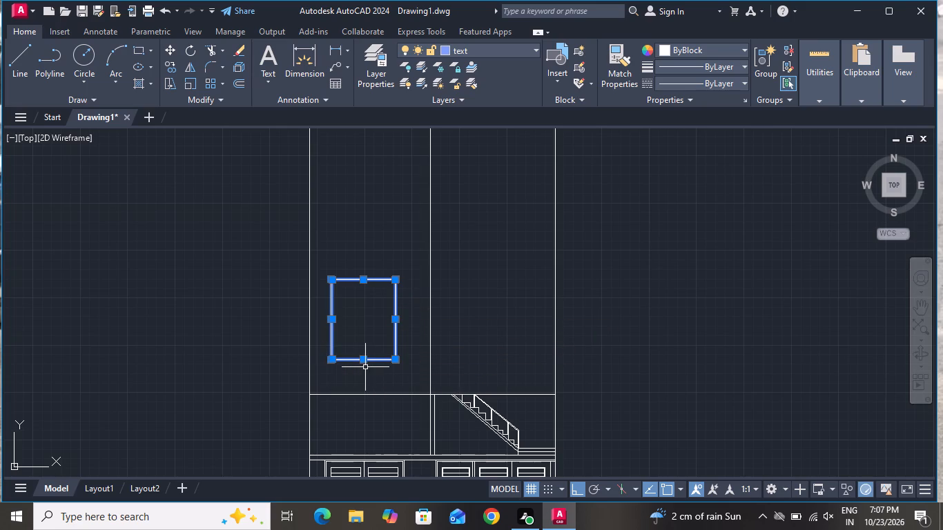
pyautogui.press('Delete')
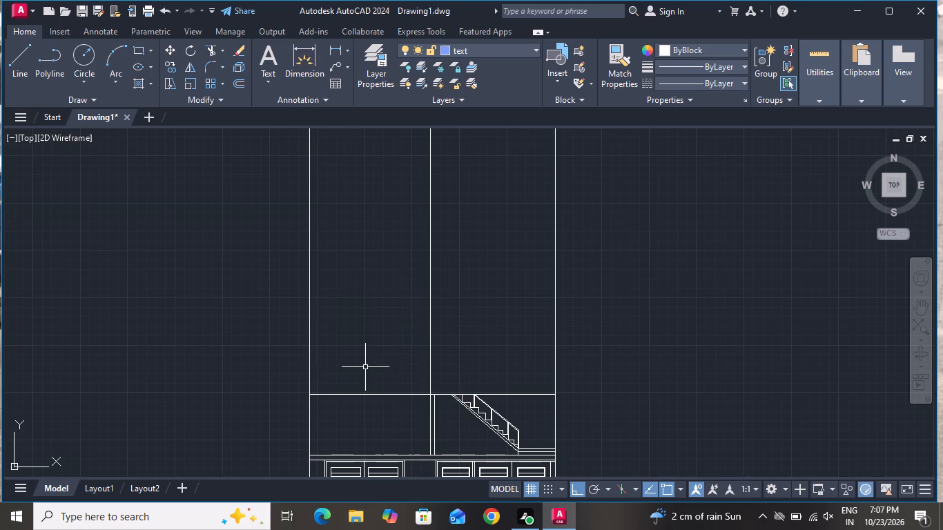
# Draw a larger opening outline with lines, about 10'-6" wide and 12'-6" tall, between the outer wall and the dividing line above the stair storey.
pyautogui.scroll(-3, 366, 369)
pyautogui.scroll(1, 396, 424)
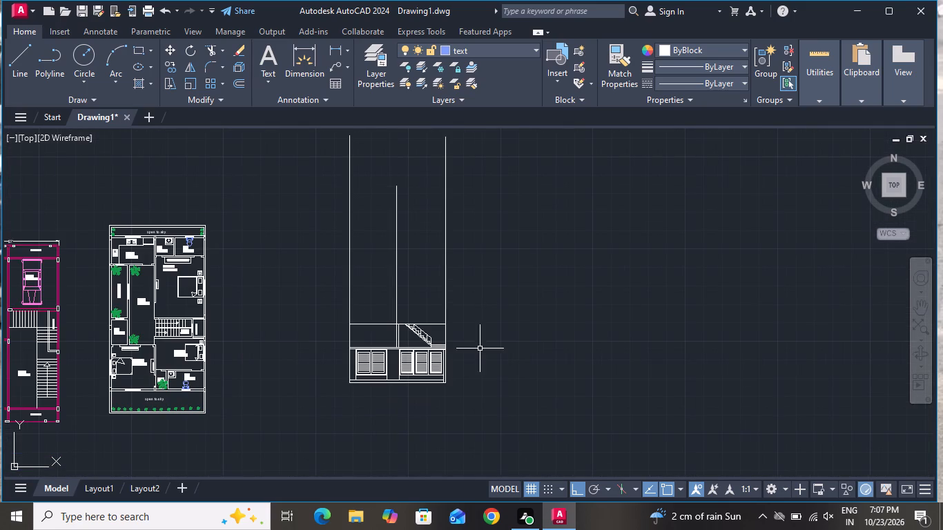
pyautogui.scroll(2, 478, 337)
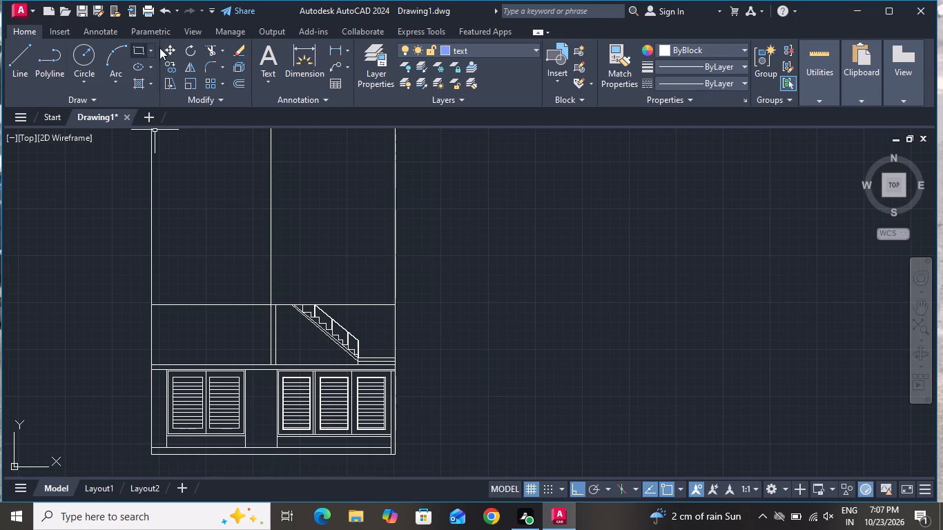
pyautogui.click(13, 50)
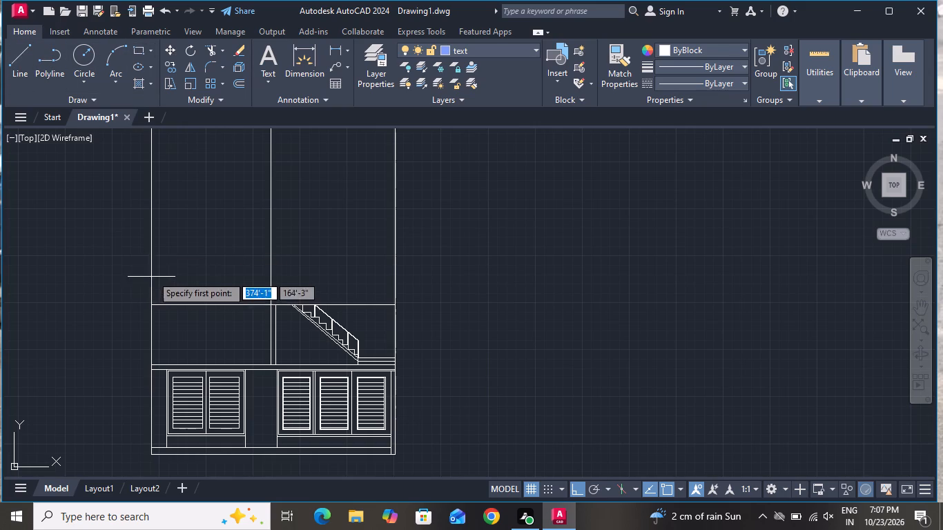
pyautogui.click(166, 271)
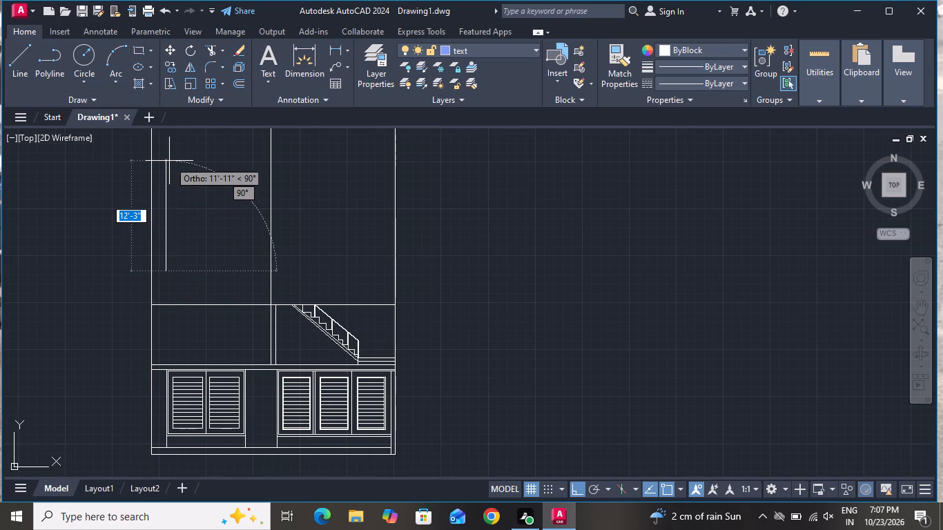
pyautogui.click(169, 159)
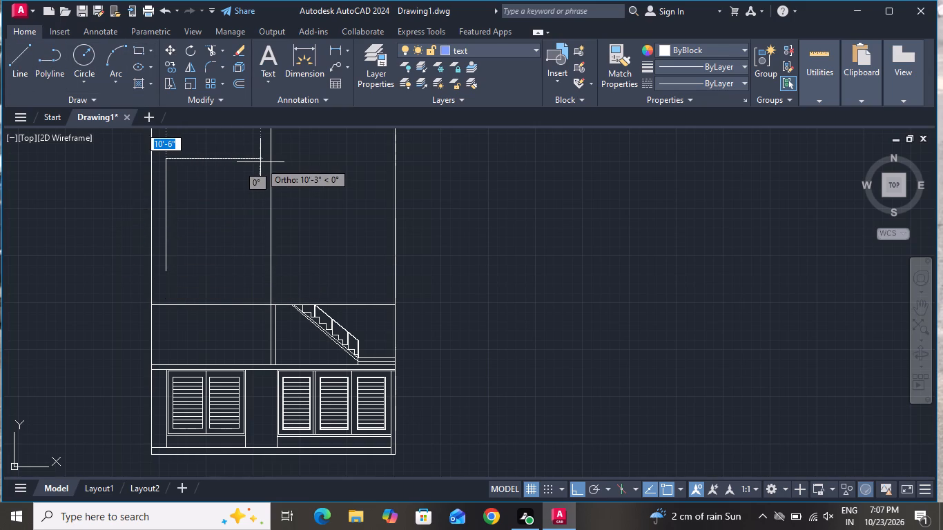
pyautogui.click(260, 162)
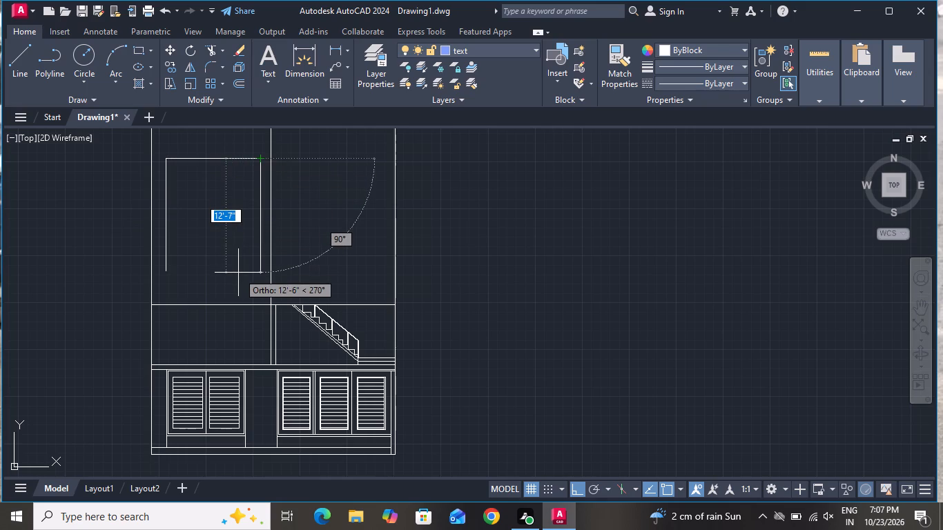
pyautogui.click(238, 273)
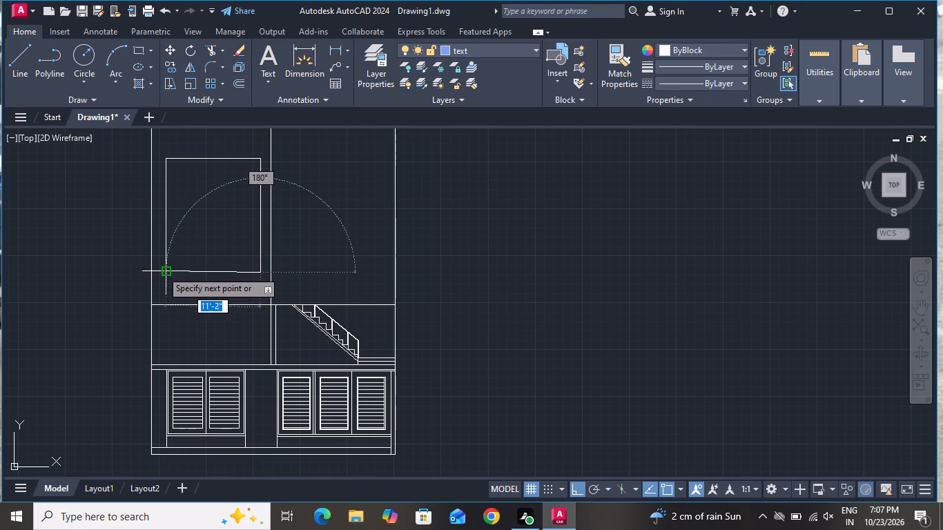
pyautogui.click(162, 271)
pyautogui.rightClick(167, 271)
pyautogui.click(193, 287)
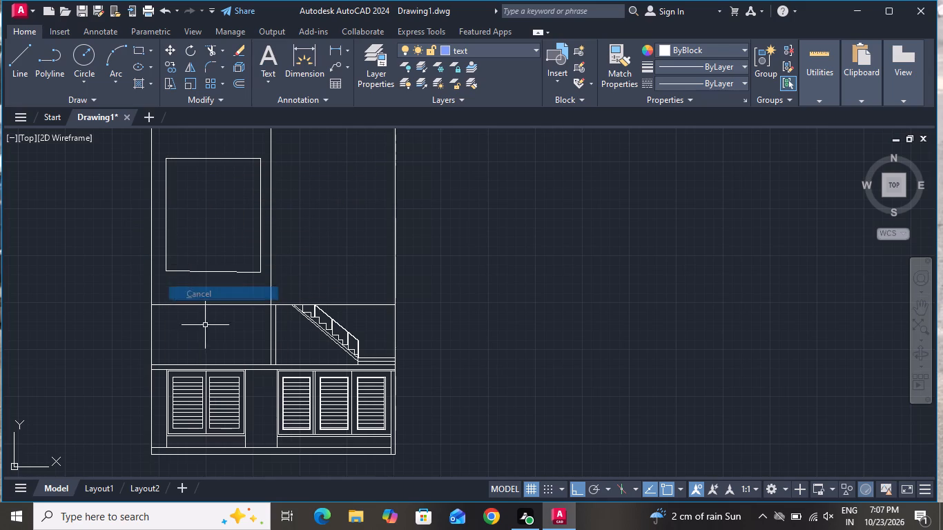
# Replace the outline's slanted bottom line with a horizontal line from the right side's lower end to just past the left side.
pyautogui.scroll(3, 205, 264)
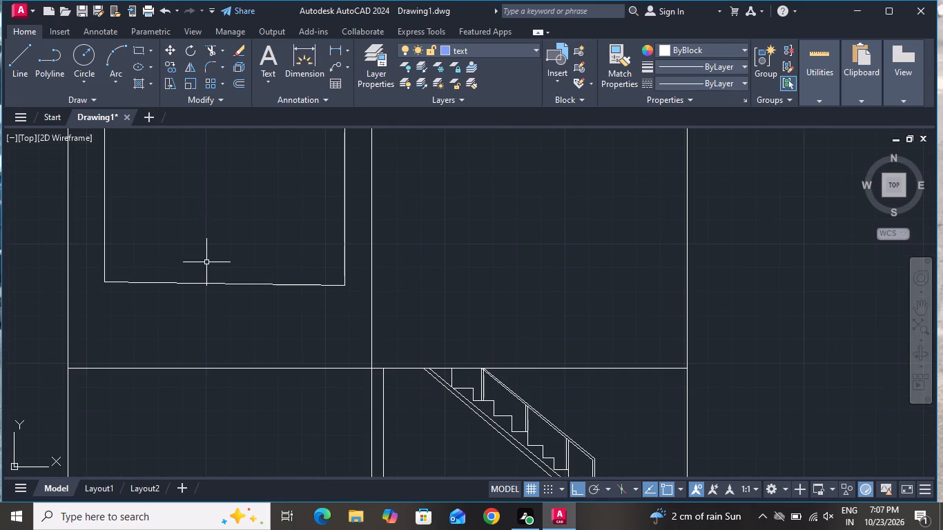
pyautogui.click(207, 262)
pyautogui.click(185, 313)
pyautogui.press('Delete')
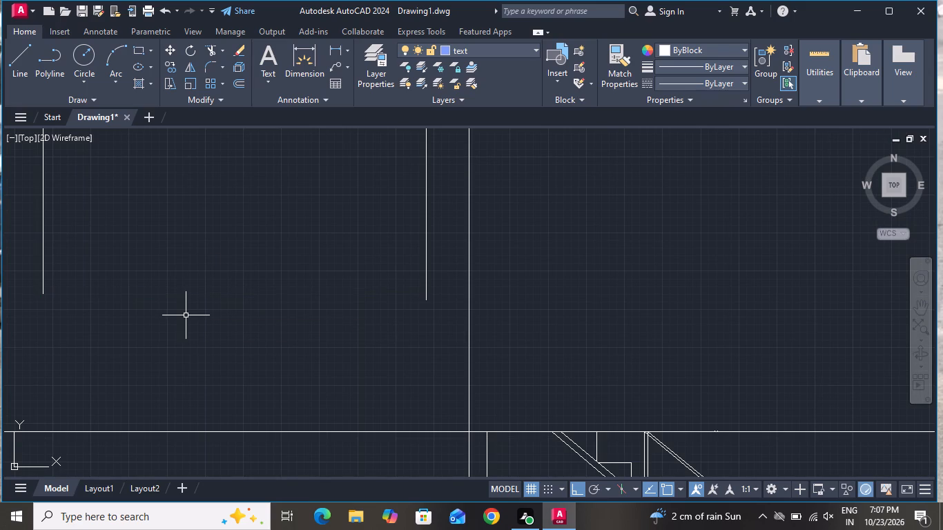
pyautogui.click(24, 63)
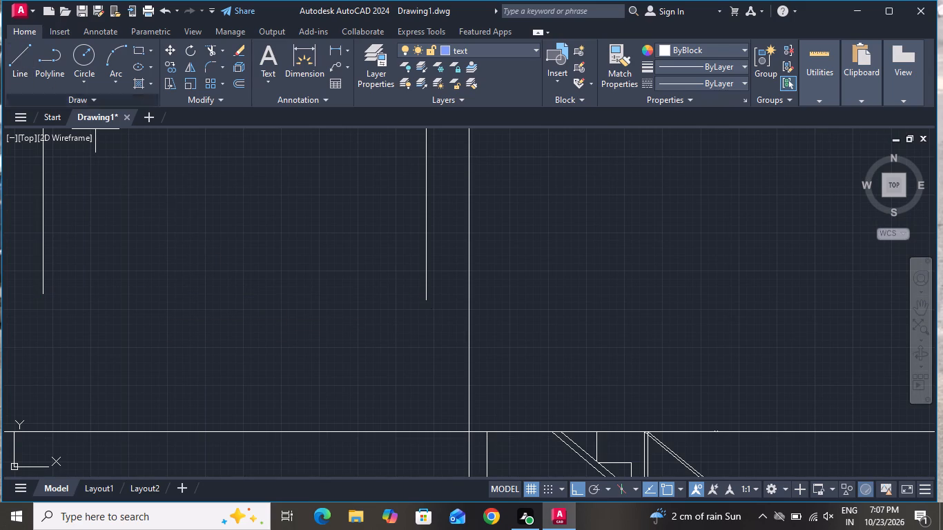
pyautogui.click(424, 300)
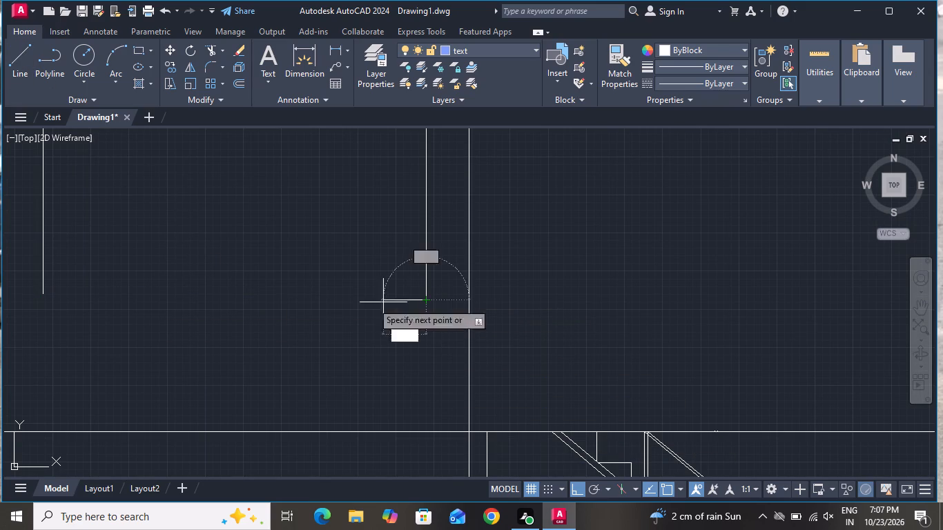
pyautogui.click(24, 329)
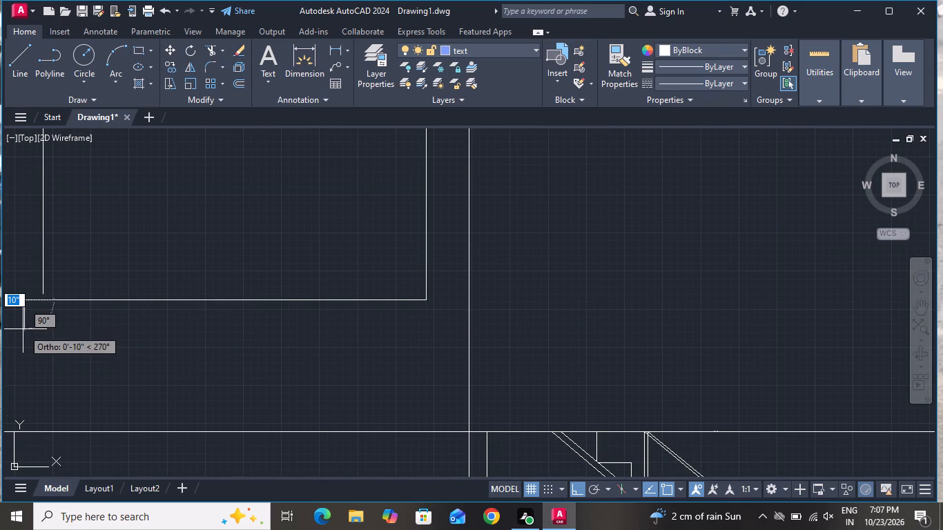
pyautogui.rightClick(23, 329)
pyautogui.click(50, 351)
# Extend the outline's left side down to the new horizontal bottom line.
pyautogui.write('ex')
pyautogui.press('space')
pyautogui.press('space')
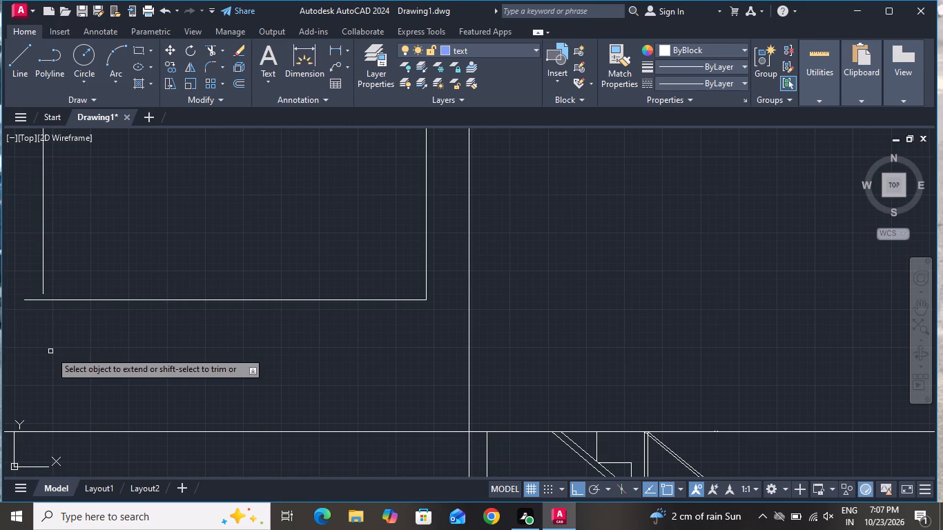
pyautogui.click(42, 250)
pyautogui.rightClick(74, 242)
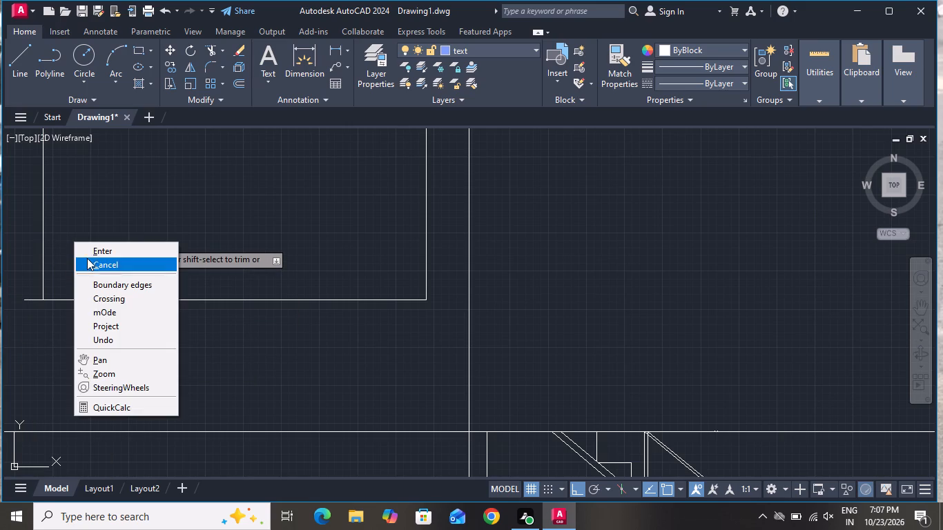
pyautogui.click(95, 258)
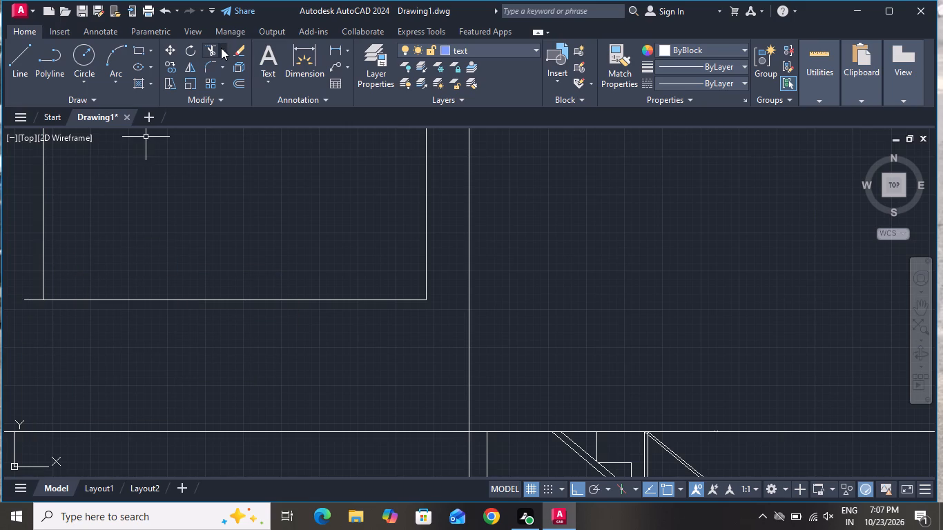
# Trim the bottom line's overhang beyond the outline's left side.
pyautogui.click(215, 52)
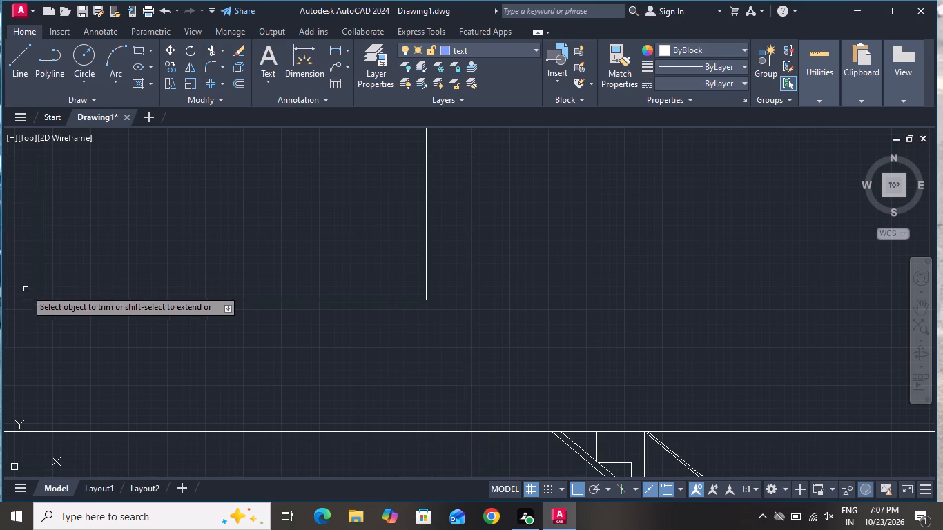
pyautogui.click(30, 288)
pyautogui.click(28, 315)
pyautogui.rightClick(130, 233)
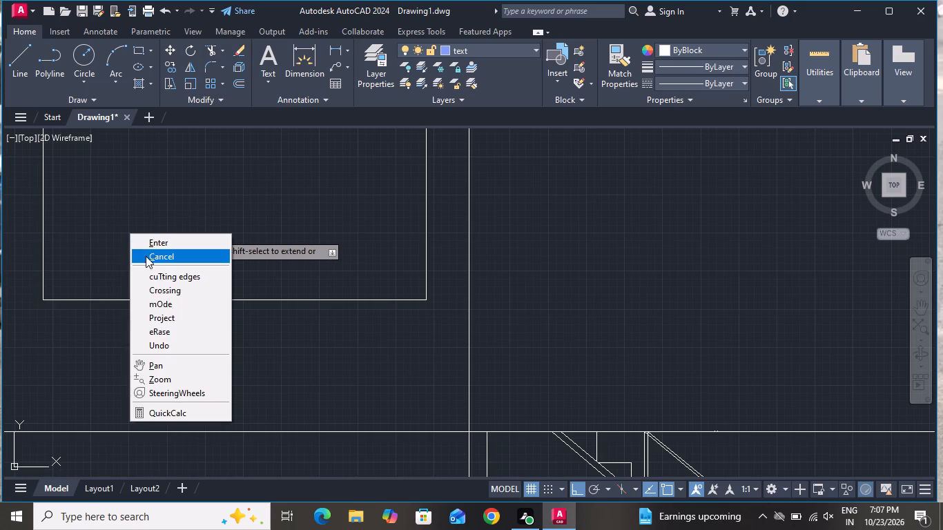
pyautogui.click(146, 255)
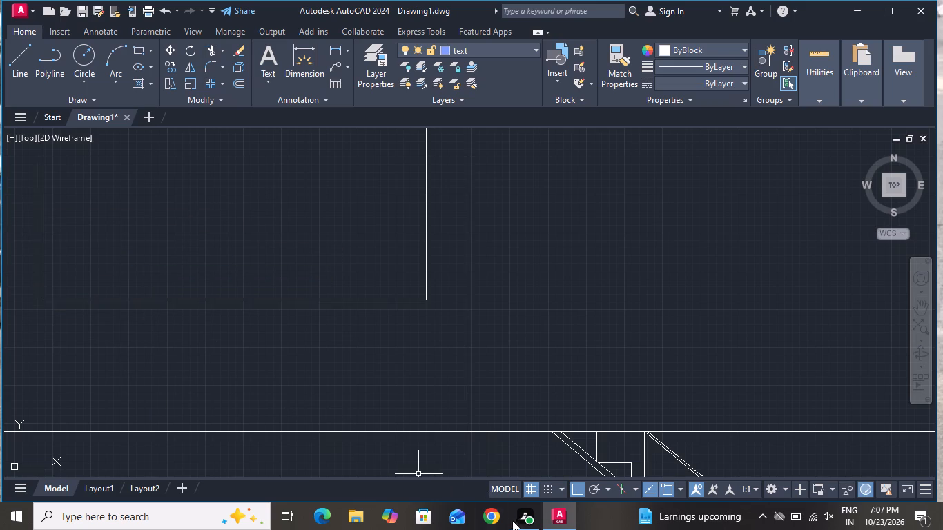
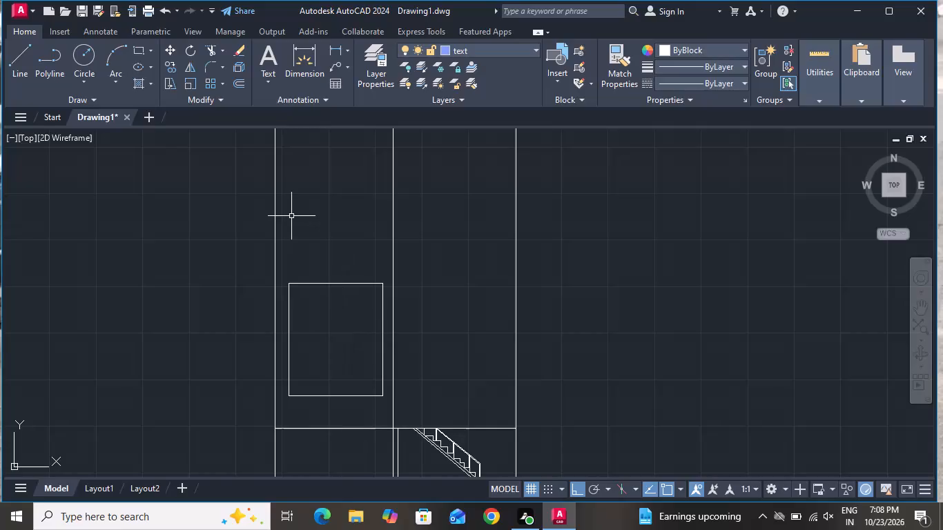
# Offset all four sides of the opening outline above the stair storey inward by 1" to form its frame.
pyautogui.write('o 1')
pyautogui.hotkey('shift', '"')
pyautogui.press('Return')
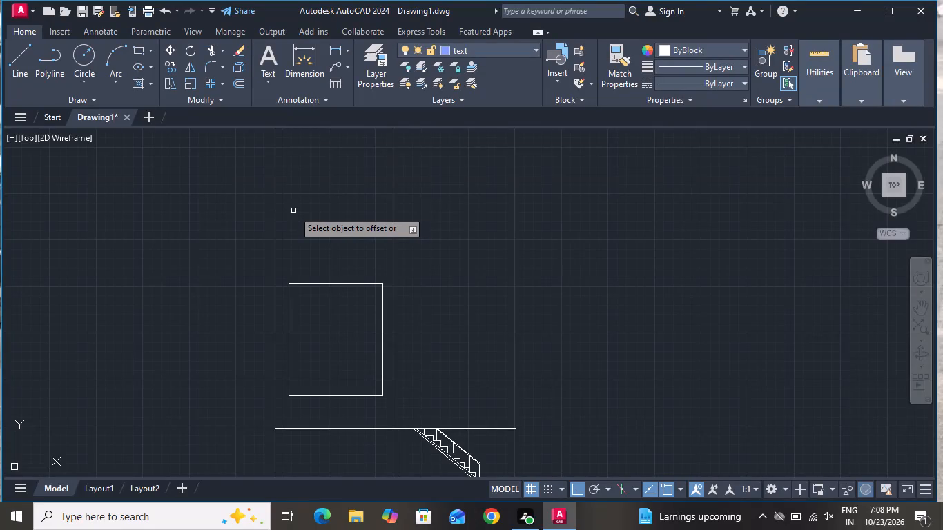
pyautogui.click(304, 284)
pyautogui.click(309, 314)
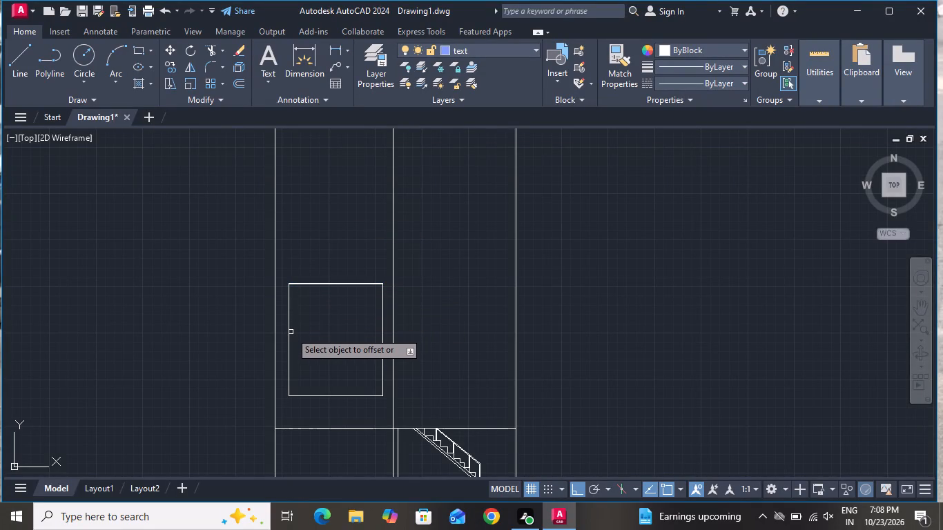
pyautogui.click(291, 332)
pyautogui.click(305, 331)
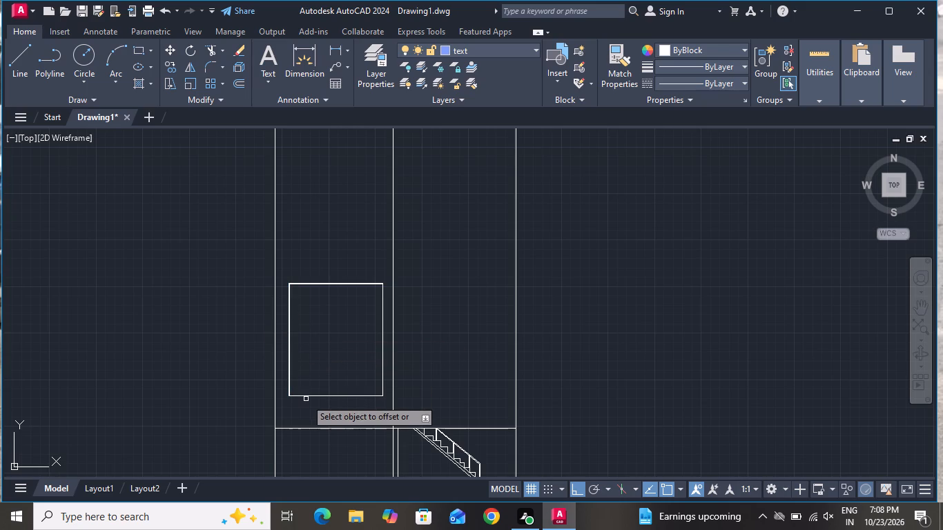
pyautogui.click(308, 399)
pyautogui.click(311, 396)
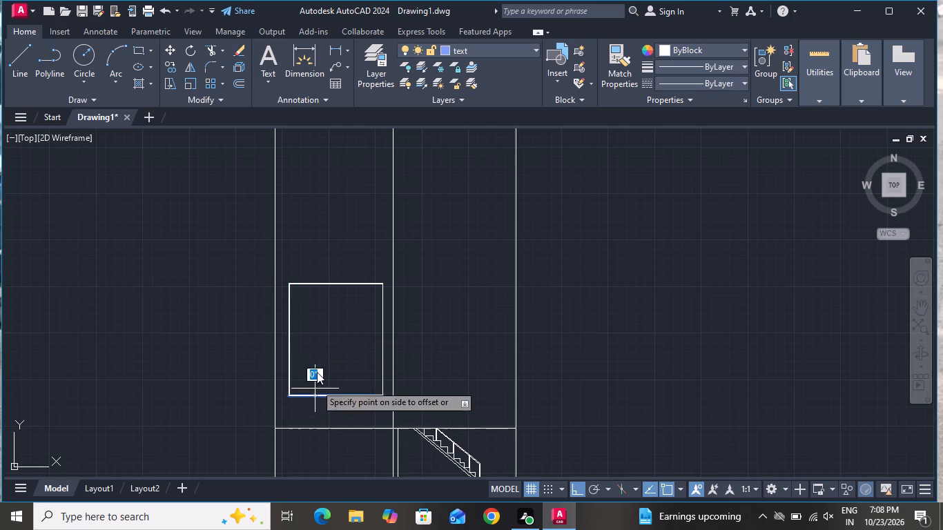
pyautogui.click(317, 368)
pyautogui.click(381, 366)
pyautogui.click(343, 366)
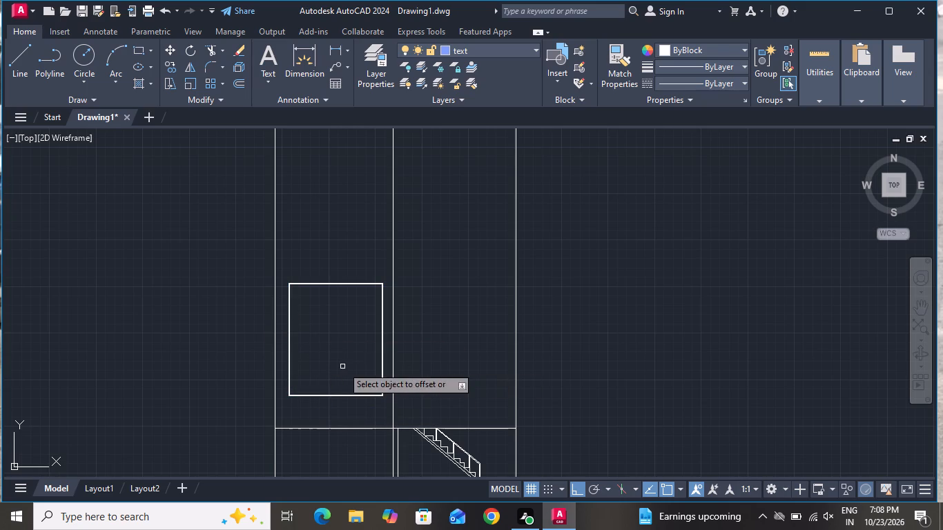
pyautogui.rightClick(311, 333)
pyautogui.click(344, 360)
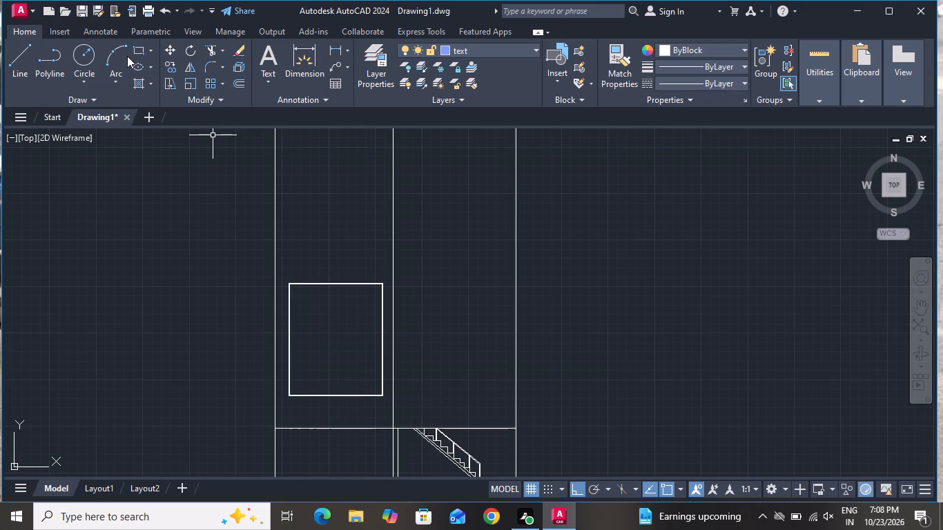
# Trim the overlapping ends of the inner frame lines at both top corners of the opening.
pyautogui.click(214, 47)
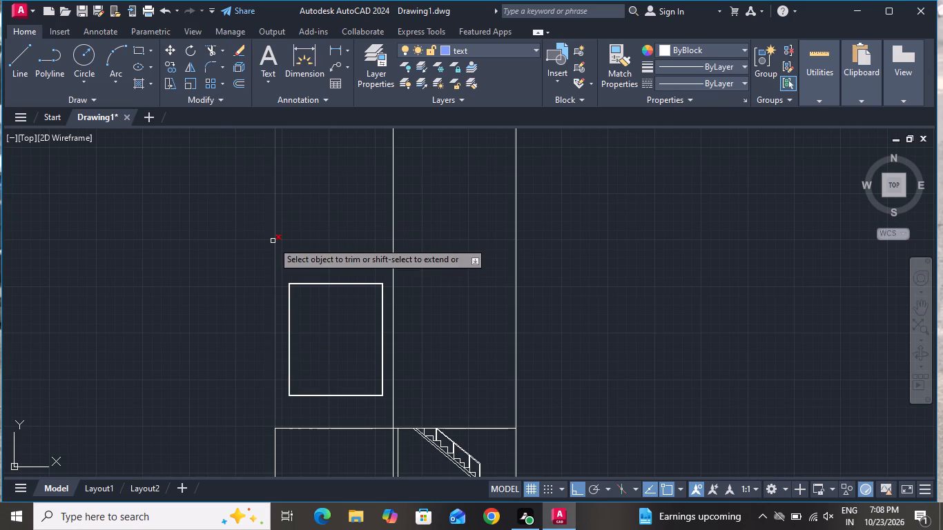
pyautogui.scroll(7, 293, 283)
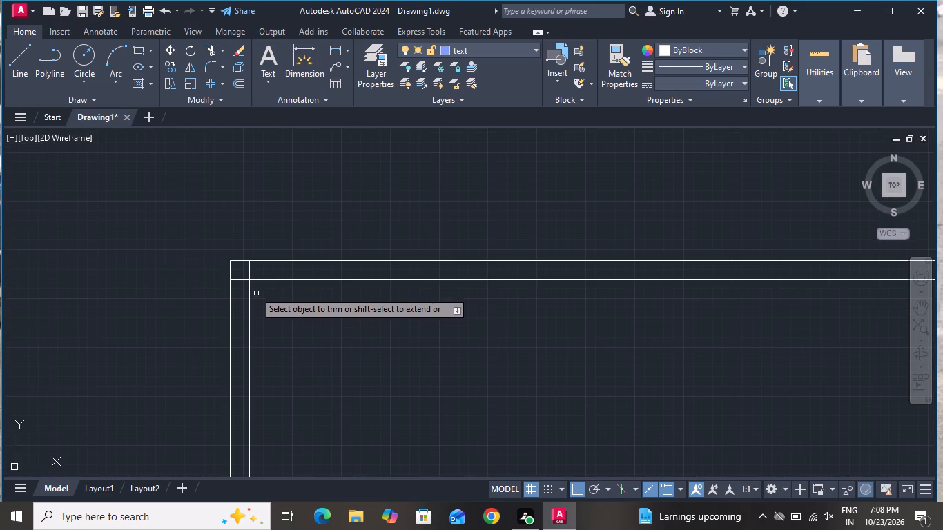
pyautogui.scroll(5, 236, 273)
pyautogui.click(238, 274)
pyautogui.click(406, 228)
pyautogui.click(303, 247)
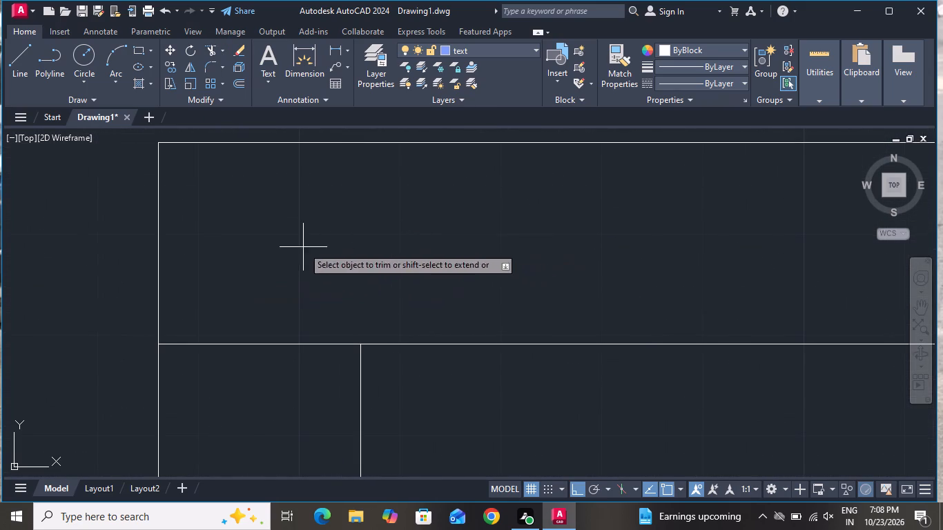
pyautogui.click(282, 363)
pyautogui.scroll(-5, 292, 264)
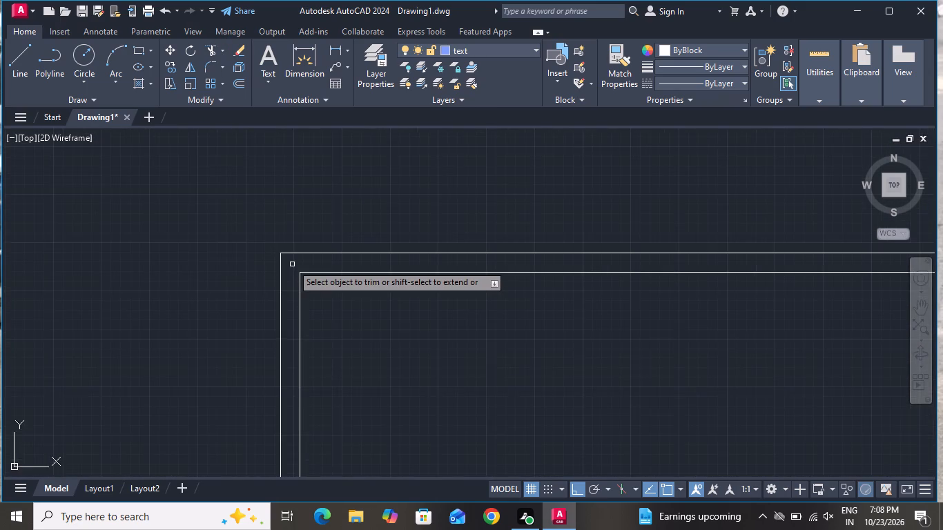
pyautogui.scroll(-3, 292, 264)
pyautogui.scroll(-2, 578, 260)
pyautogui.scroll(4, 699, 262)
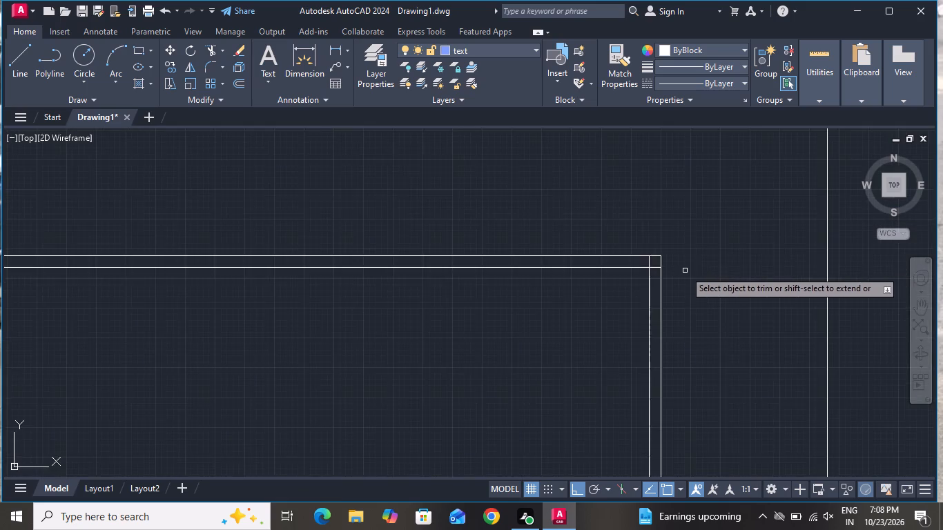
pyautogui.scroll(4, 677, 271)
pyautogui.click(536, 208)
pyautogui.click(470, 216)
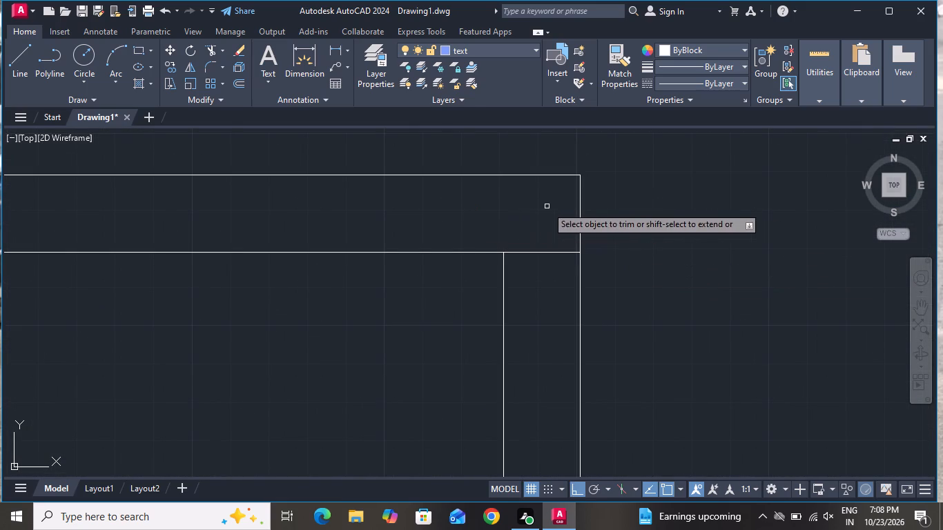
pyautogui.click(547, 205)
pyautogui.click(538, 326)
# Trim the overlapping ends of the inner frame lines at both bottom corners of the opening.
pyautogui.scroll(-3, 581, 189)
pyautogui.scroll(-2, 570, 118)
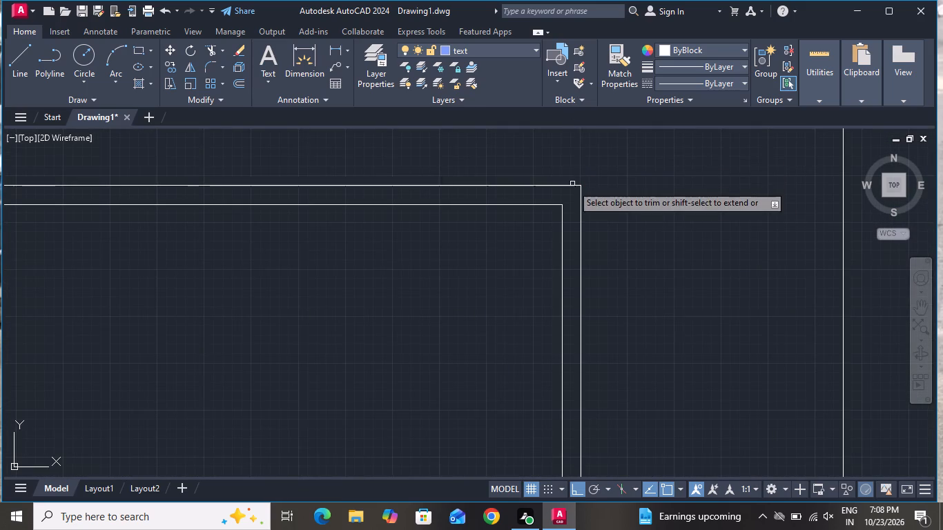
pyautogui.scroll(-6, 572, 185)
pyautogui.scroll(2, 579, 371)
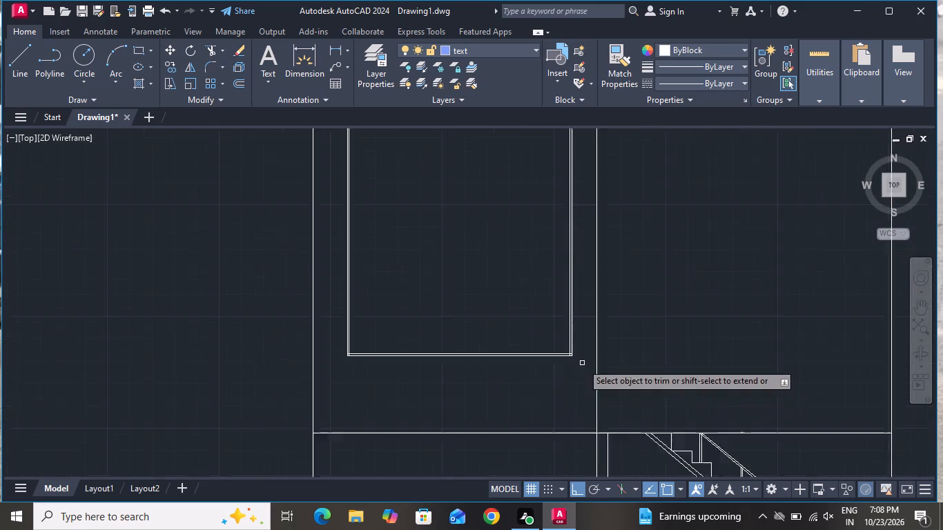
pyautogui.scroll(2, 583, 363)
pyautogui.scroll(4, 531, 324)
pyautogui.click(531, 322)
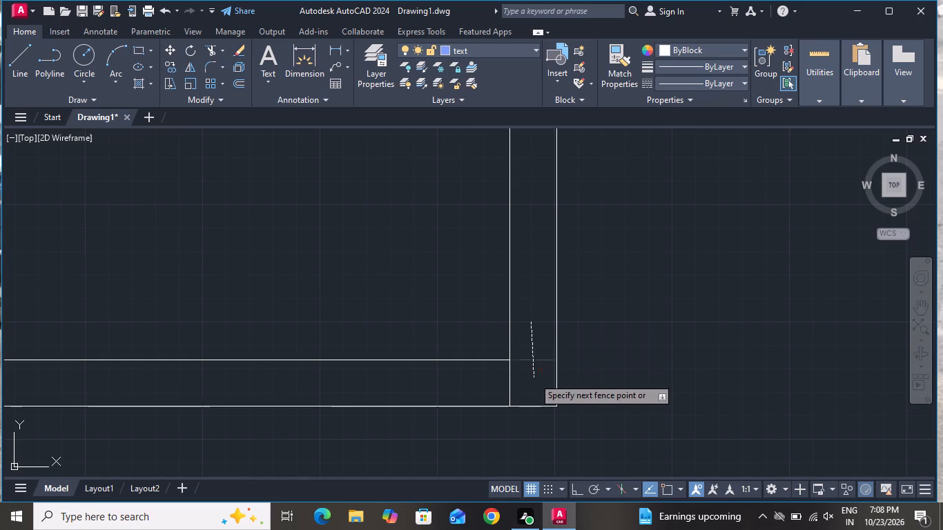
pyautogui.doubleClick(534, 377)
pyautogui.click(470, 377)
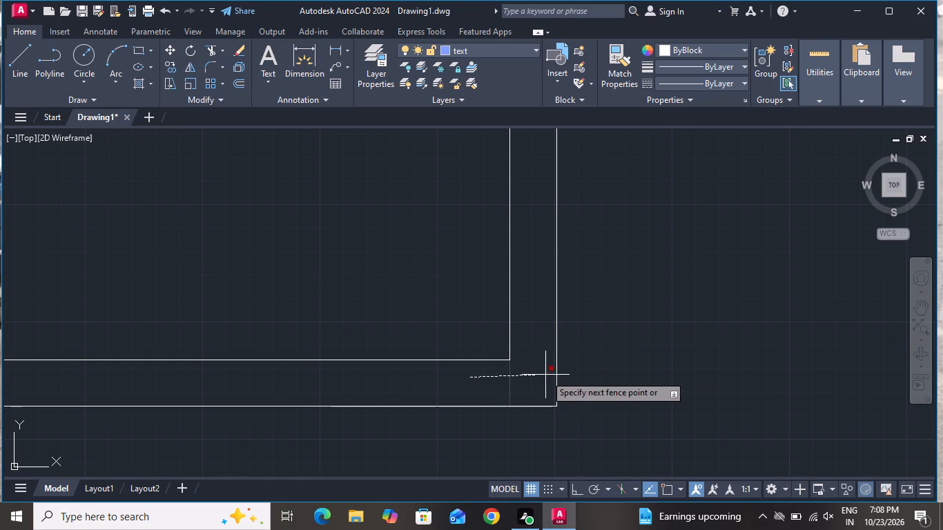
pyautogui.click(545, 375)
pyautogui.scroll(-7, 547, 375)
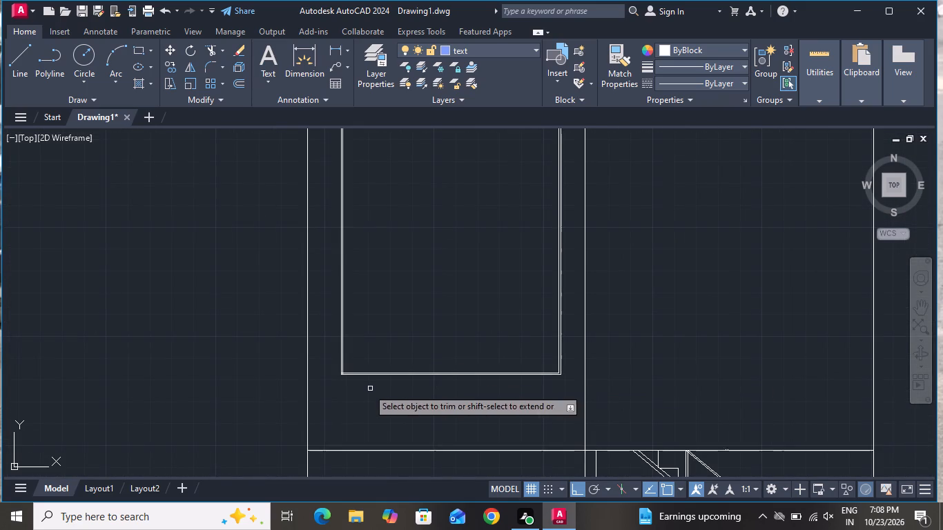
pyautogui.scroll(8, 337, 376)
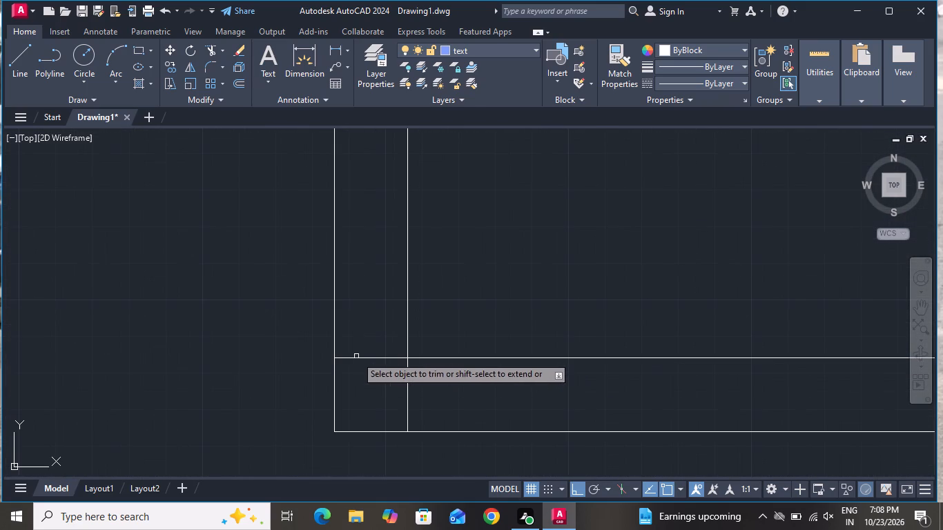
pyautogui.click(356, 355)
pyautogui.click(355, 362)
pyautogui.click(398, 392)
pyautogui.click(432, 391)
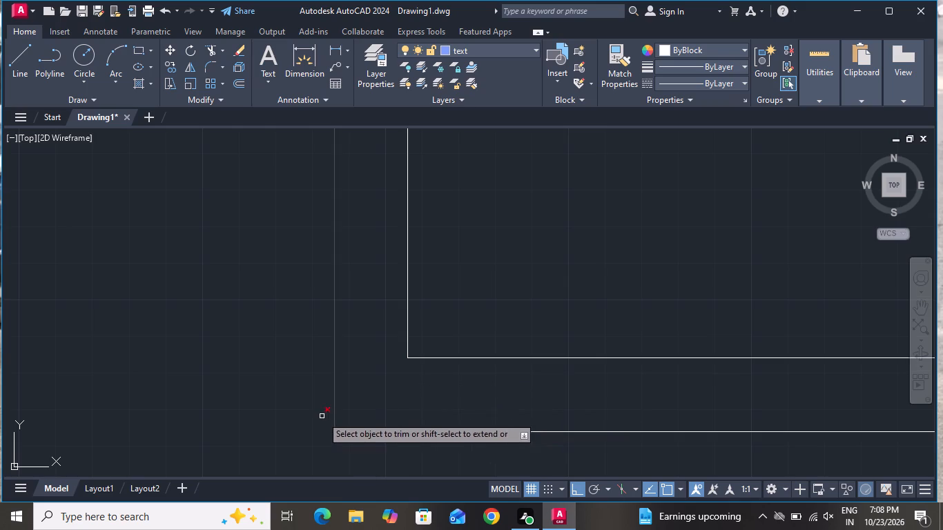
pyautogui.rightClick(369, 378)
pyautogui.click(434, 208)
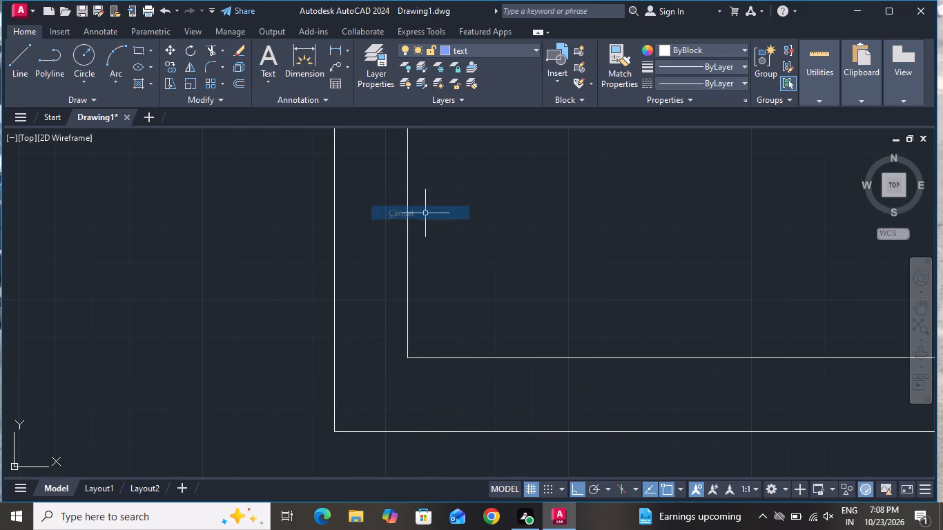
# Draw a vertical centre line about 12'-6" long from the inner frame's top edge midpoint down to its bottom edge.
pyautogui.scroll(-7, 419, 351)
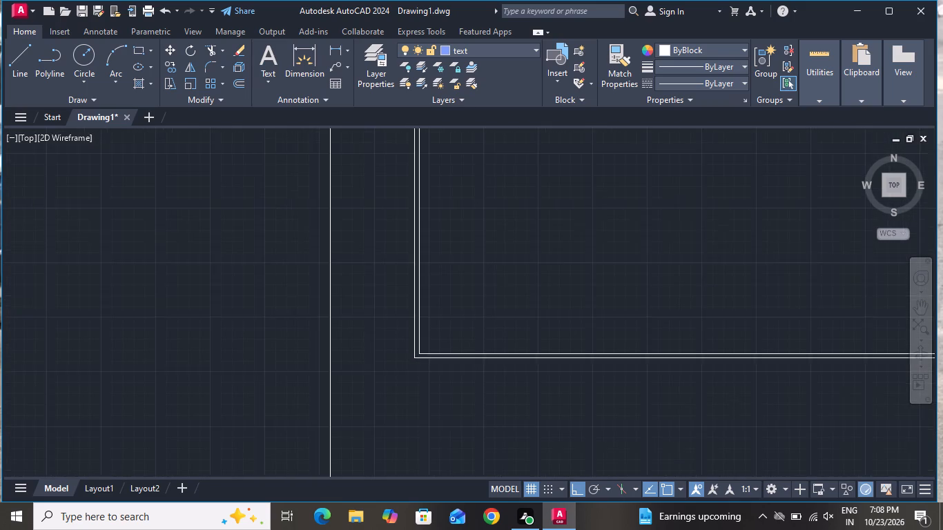
pyautogui.scroll(-2, 419, 354)
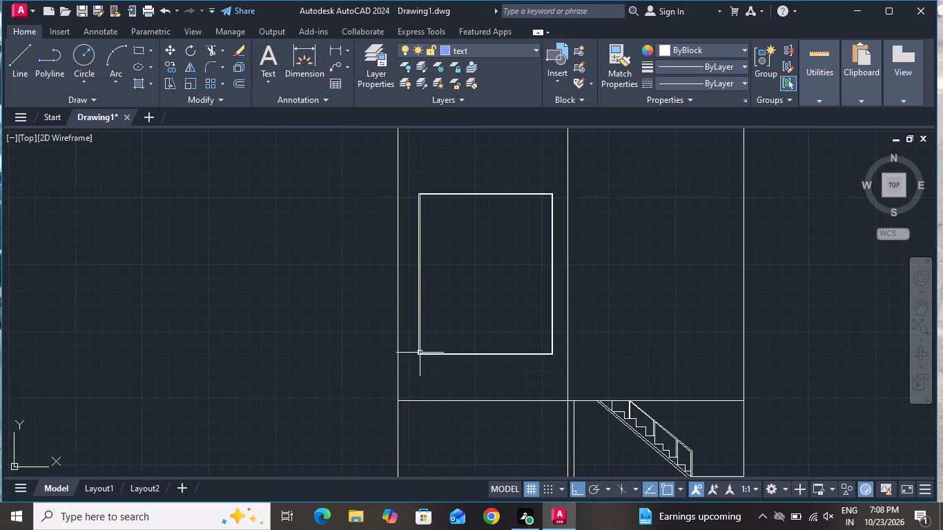
pyautogui.click(20, 56)
pyautogui.scroll(3, 480, 186)
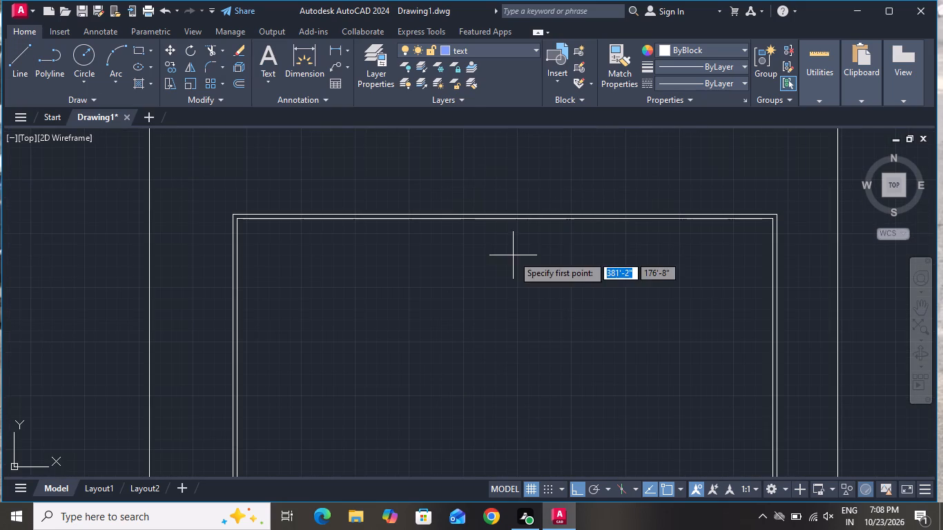
pyautogui.click(507, 217)
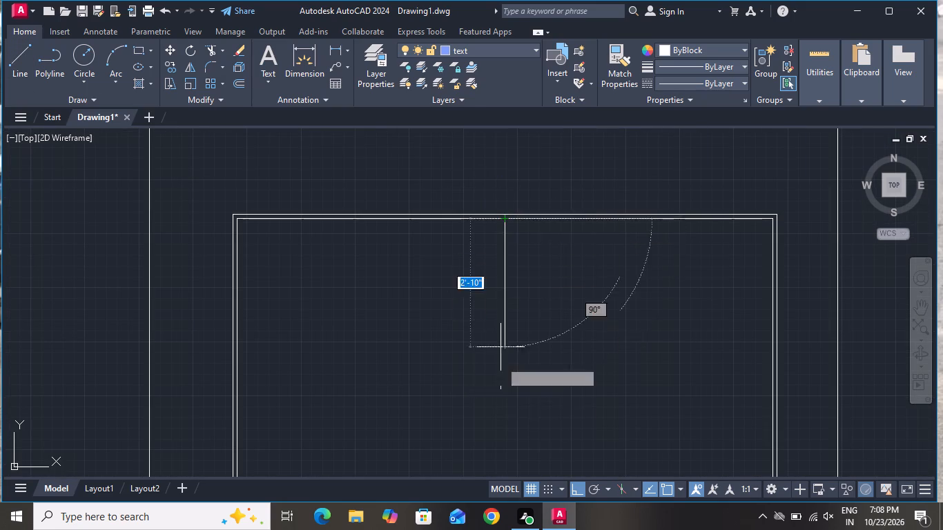
pyautogui.scroll(-3, 500, 329)
pyautogui.scroll(4, 501, 456)
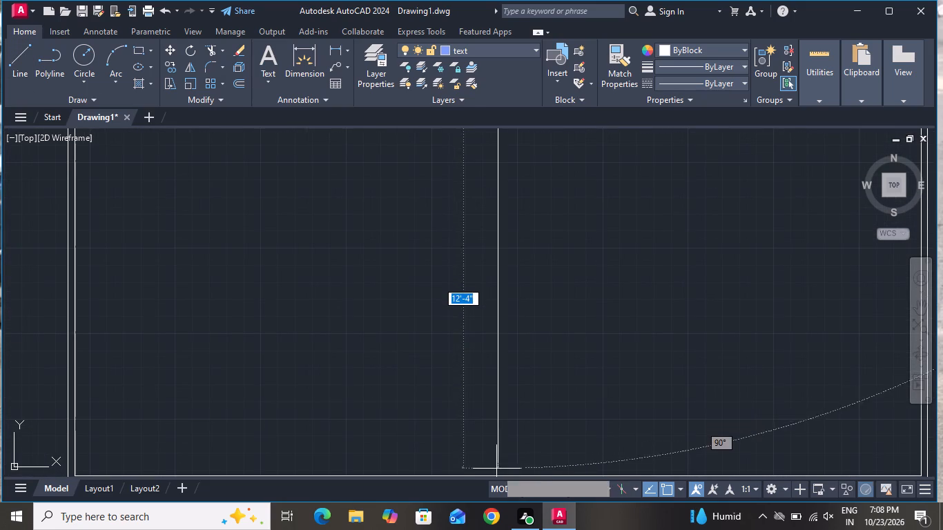
pyautogui.click(504, 477)
pyautogui.scroll(-1, 510, 288)
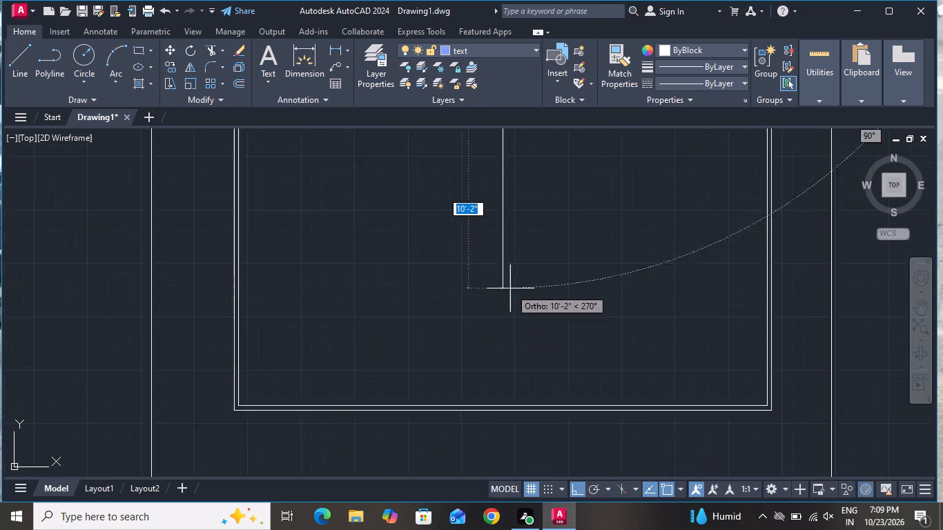
pyautogui.scroll(-2, 510, 288)
pyautogui.scroll(3, 512, 389)
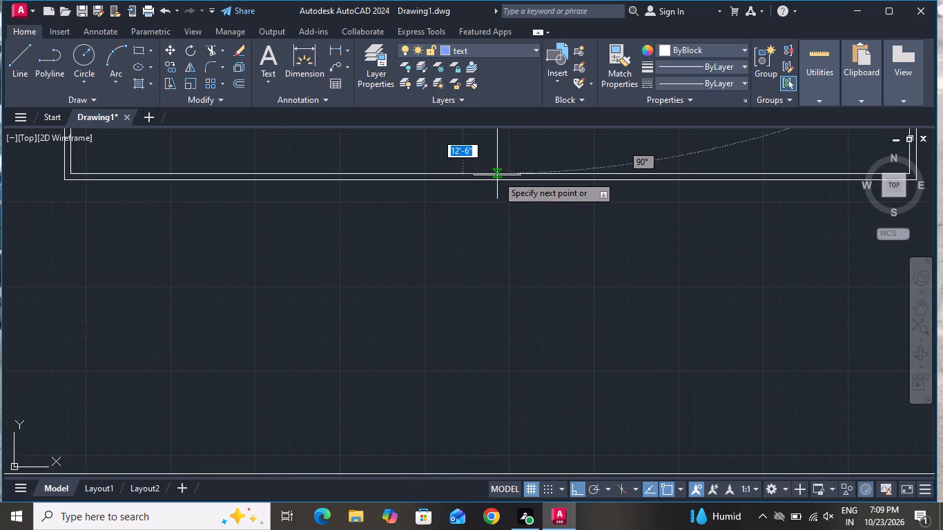
pyautogui.click(489, 169)
pyautogui.rightClick(488, 168)
pyautogui.click(533, 194)
# Offset the opening's vertical centre line by 1" to each side.
pyautogui.scroll(-2, 530, 357)
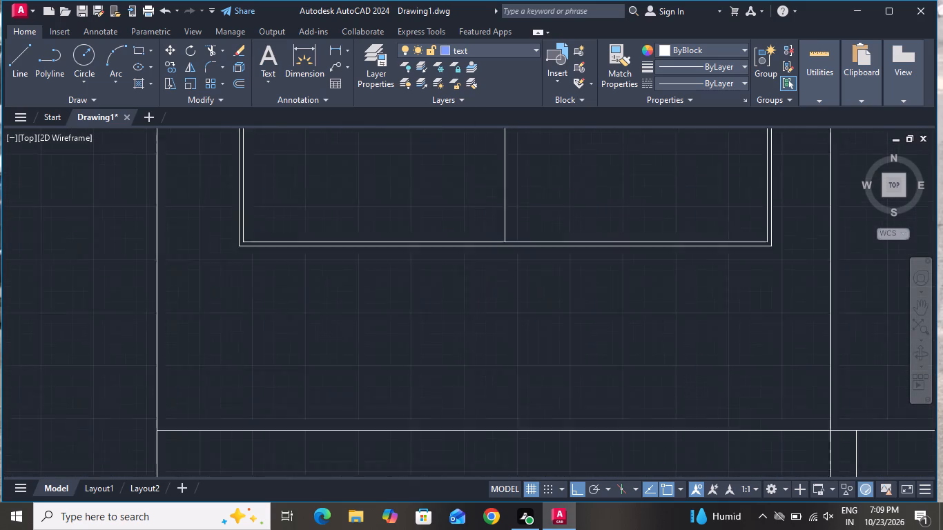
pyautogui.scroll(-2, 530, 357)
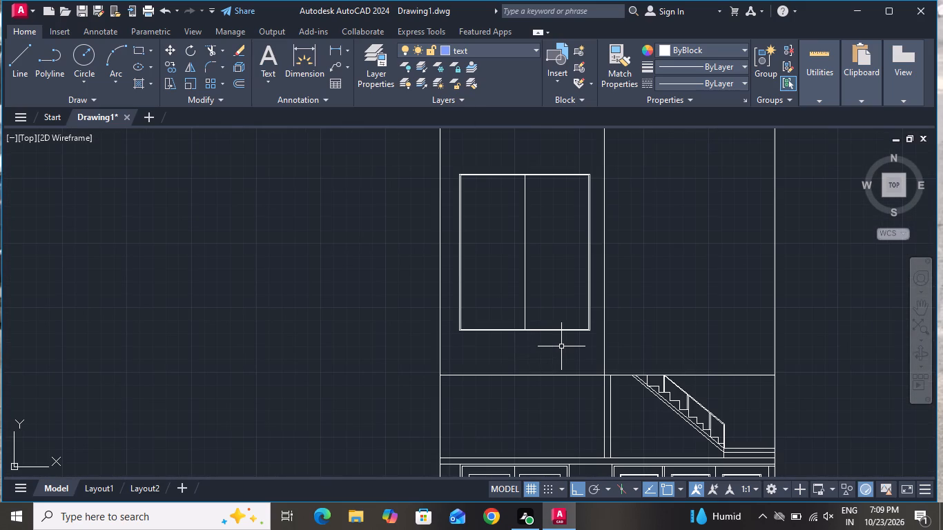
pyautogui.write('o')
pyautogui.press('space')
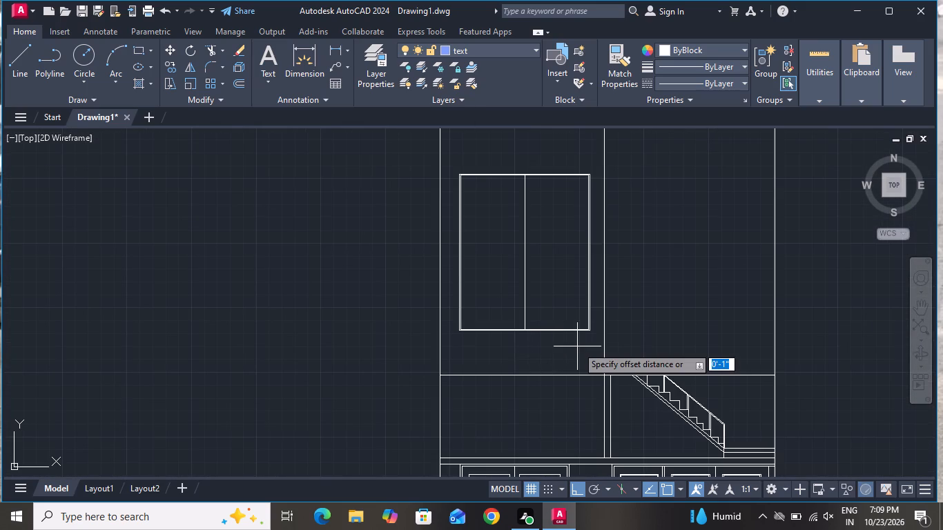
pyautogui.press('1')
pyautogui.hotkey('shift', '"')
pyautogui.press('Return')
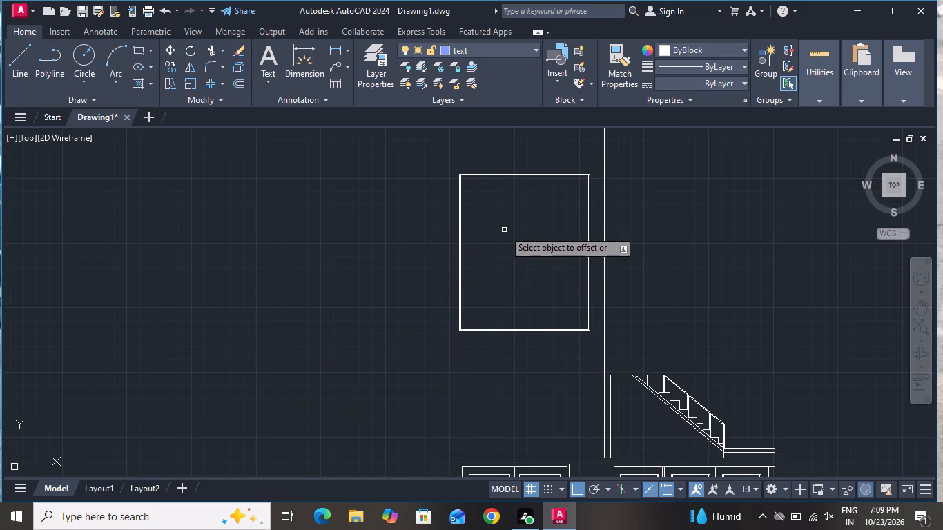
pyautogui.scroll(2, 514, 236)
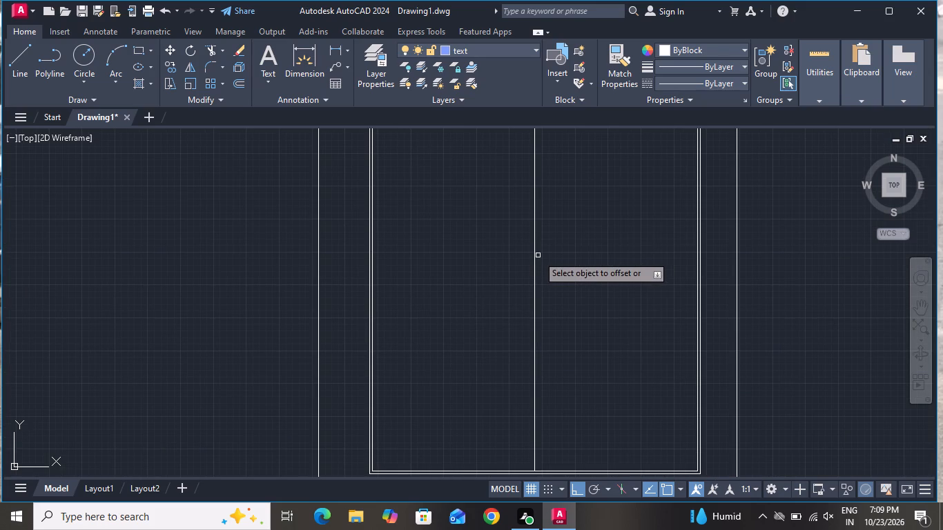
pyautogui.click(534, 259)
pyautogui.click(547, 261)
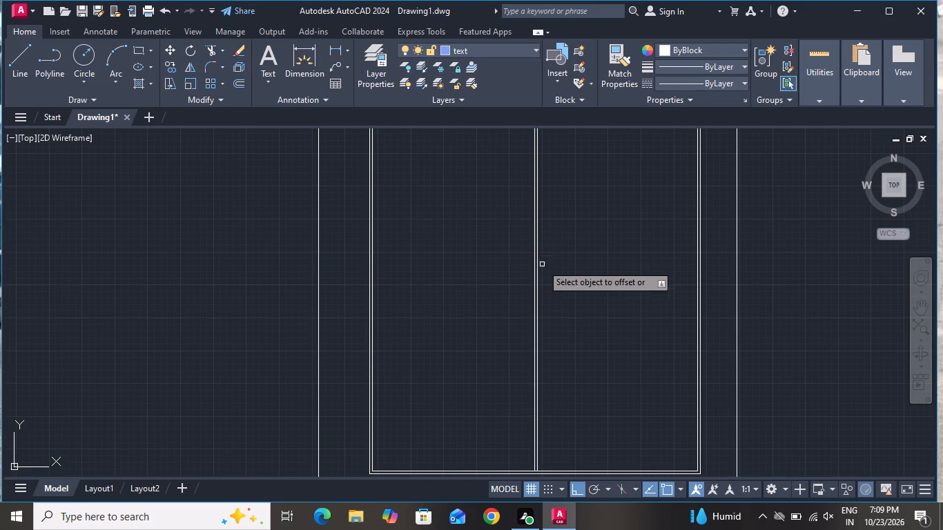
pyautogui.scroll(3, 531, 271)
pyautogui.click(545, 263)
pyautogui.click(525, 272)
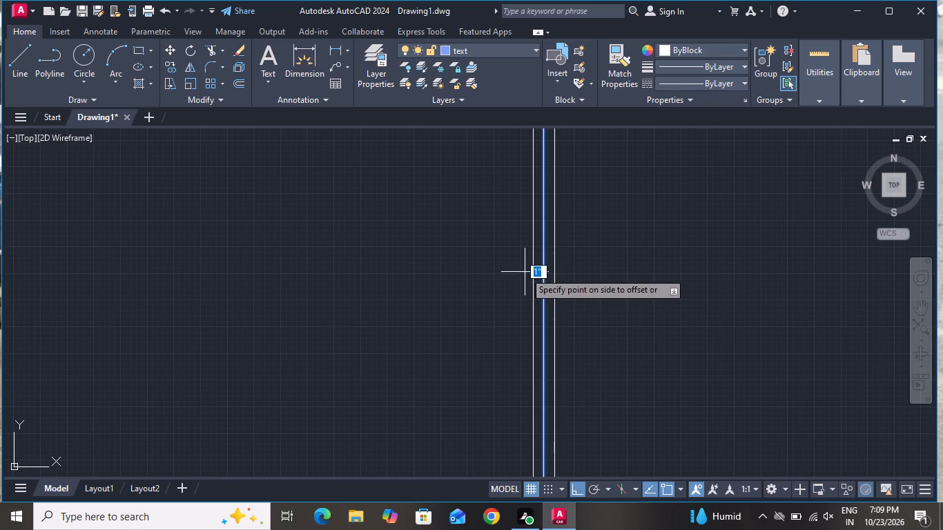
pyautogui.rightClick(478, 286)
pyautogui.click(507, 306)
# Delete the opening's vertical centre line, keeping the two offset divider lines.
pyautogui.click(541, 286)
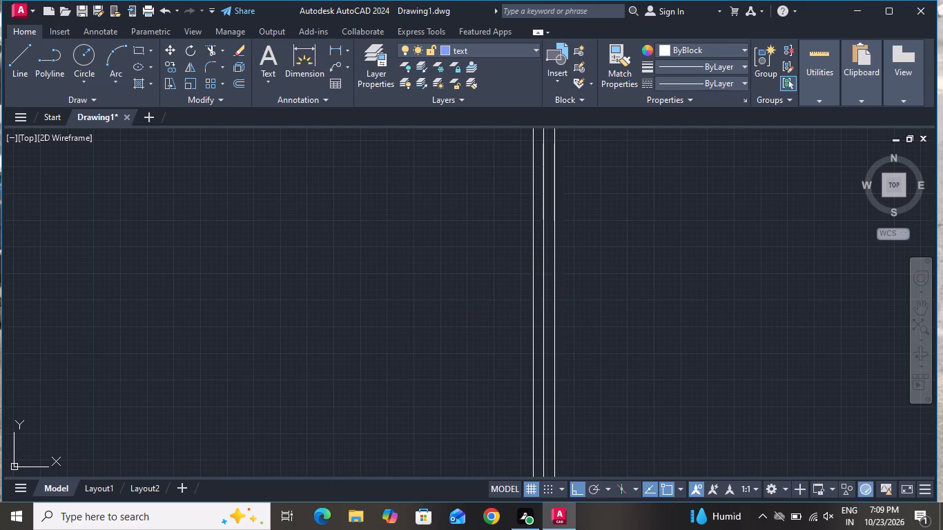
pyautogui.doubleClick(543, 272)
pyautogui.click(543, 272)
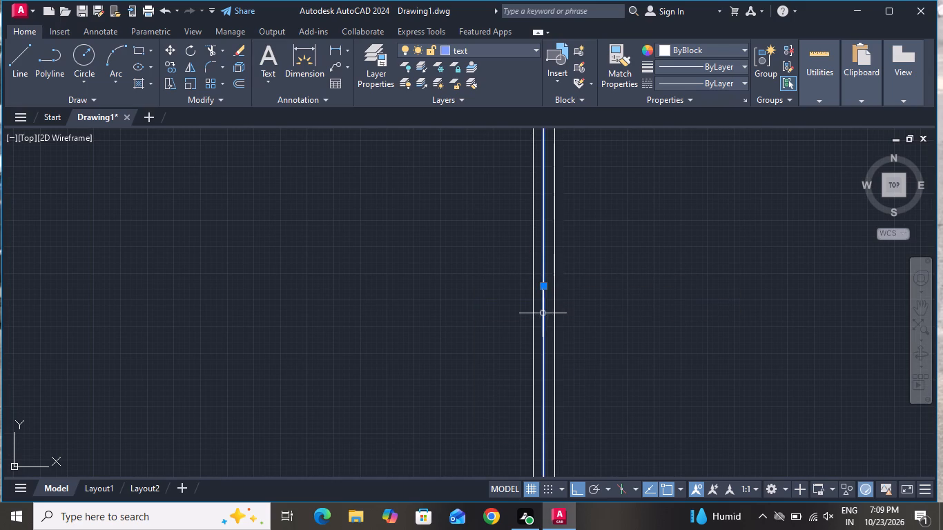
pyautogui.press('Delete')
# Draw a panel rectangle about 3'-11" wide and 11'-1" high inside the left half of the framed opening.
pyautogui.scroll(-5, 548, 360)
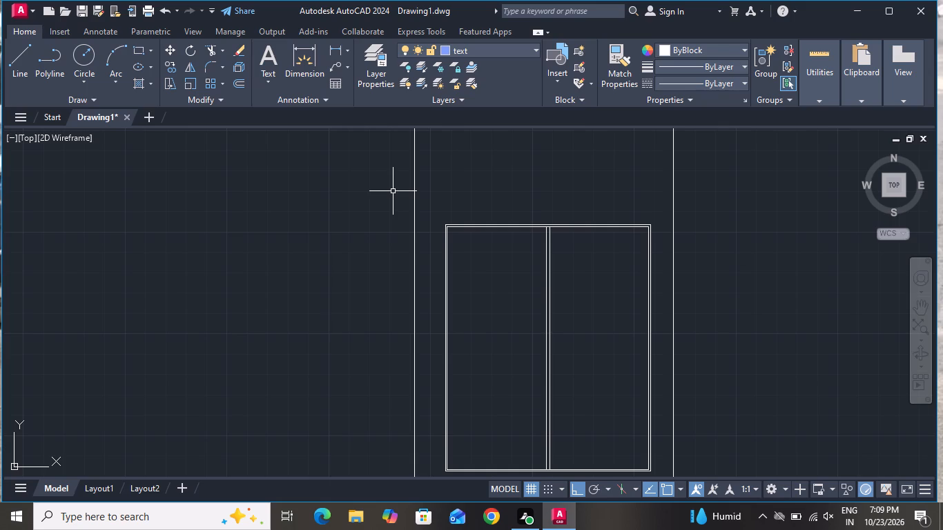
pyautogui.click(142, 50)
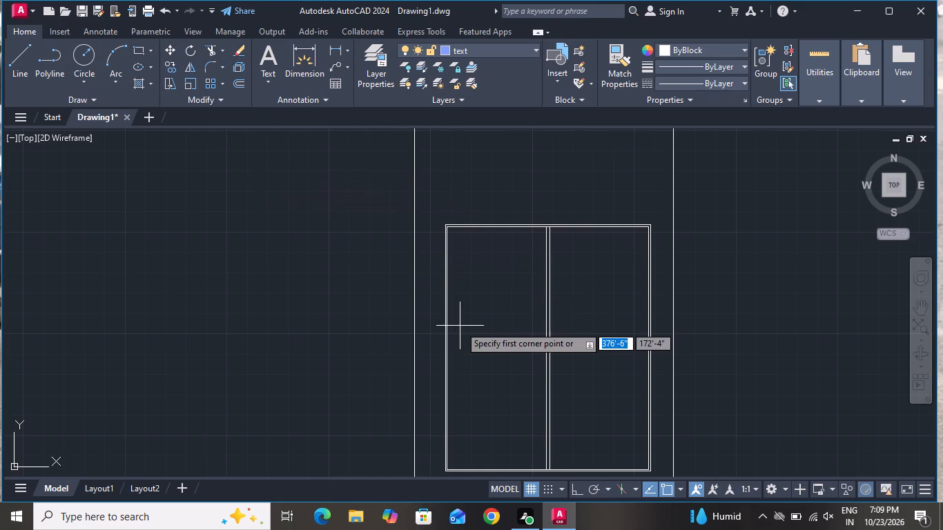
pyautogui.scroll(1, 471, 291)
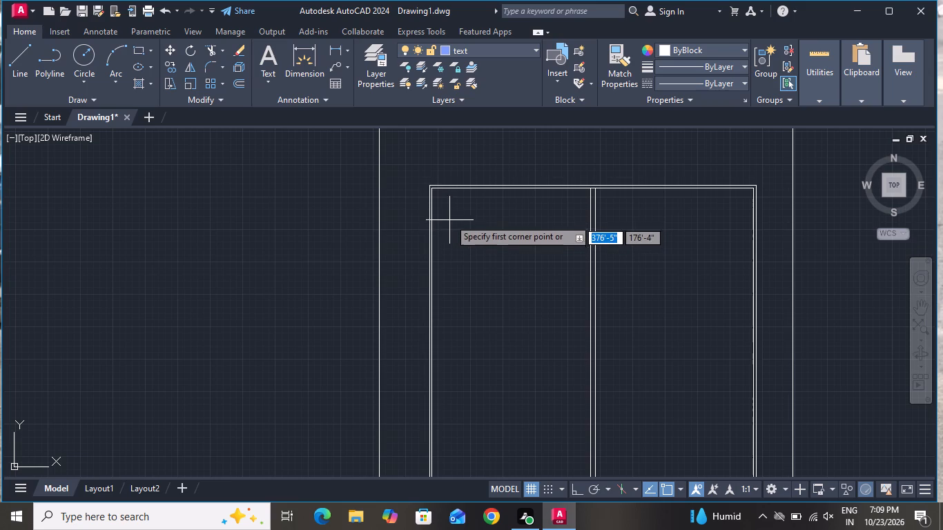
pyautogui.click(446, 214)
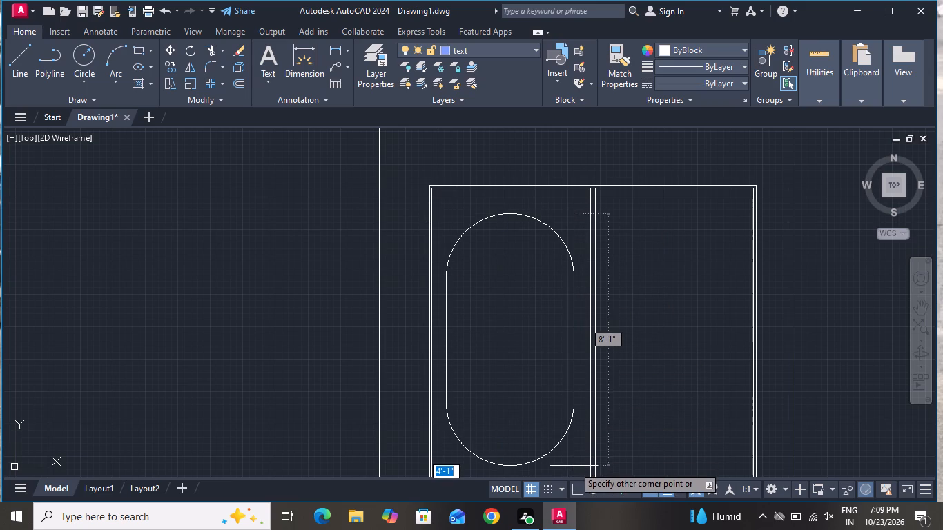
pyautogui.scroll(-3, 579, 465)
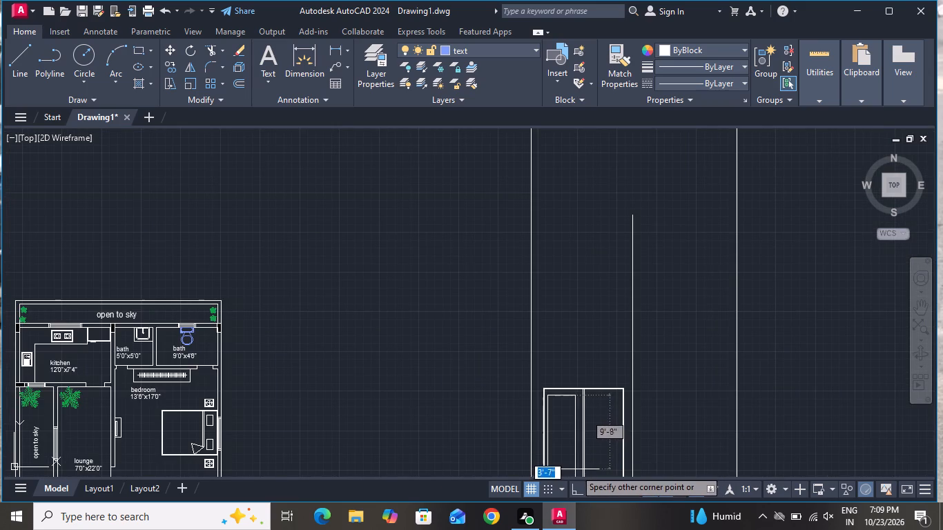
pyautogui.scroll(-1, 577, 458)
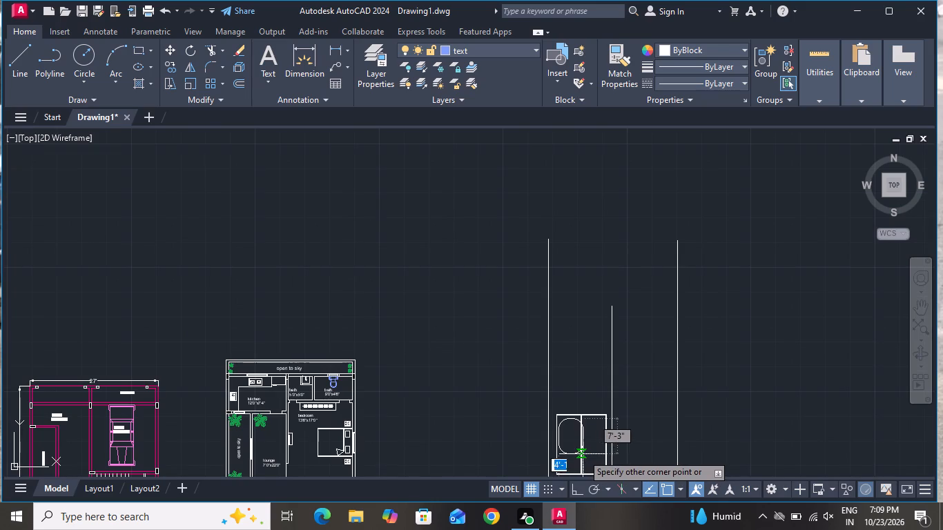
pyautogui.scroll(-1, 583, 454)
pyautogui.scroll(3, 574, 468)
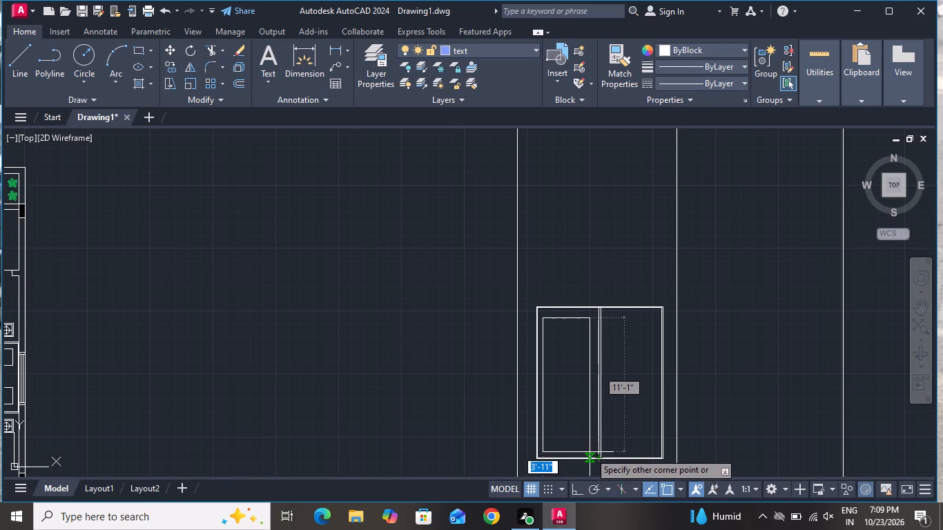
pyautogui.click(590, 451)
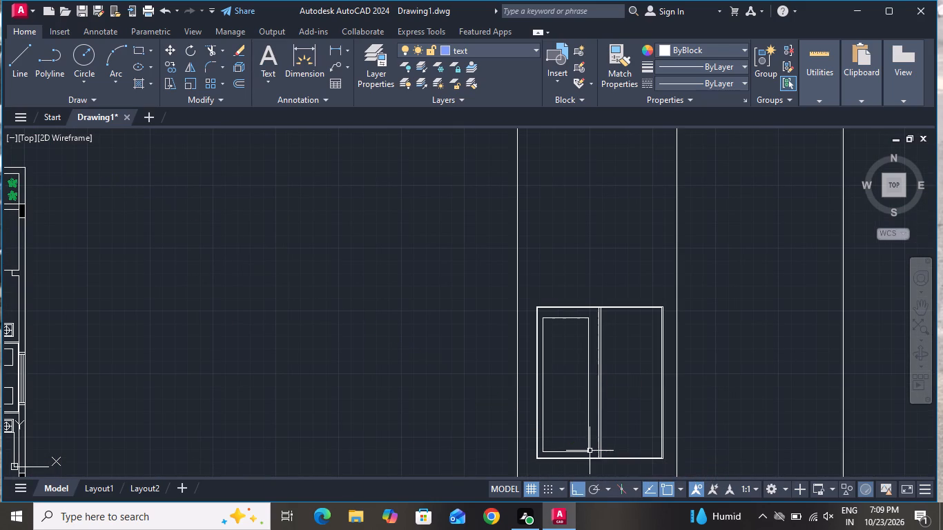
# Copy the left panel rectangle horizontally into the right half of the opening.
pyautogui.click(587, 431)
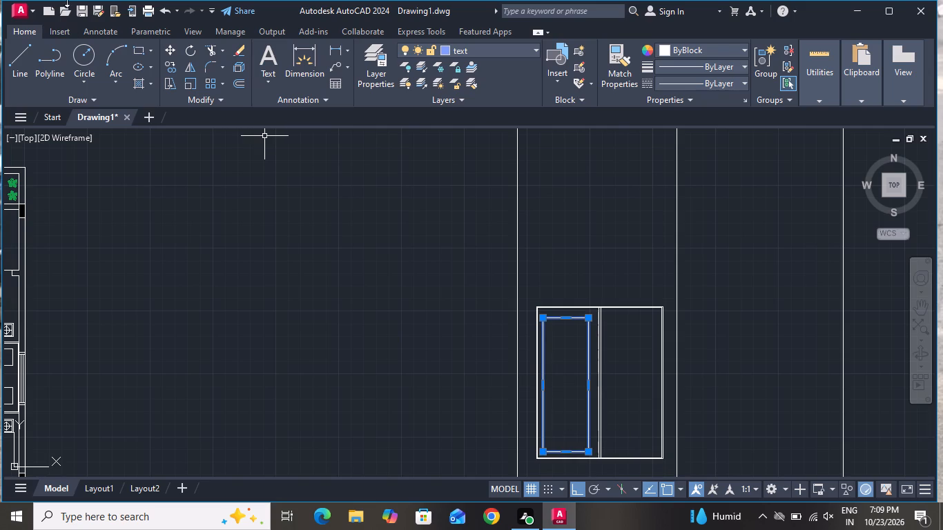
pyautogui.click(170, 66)
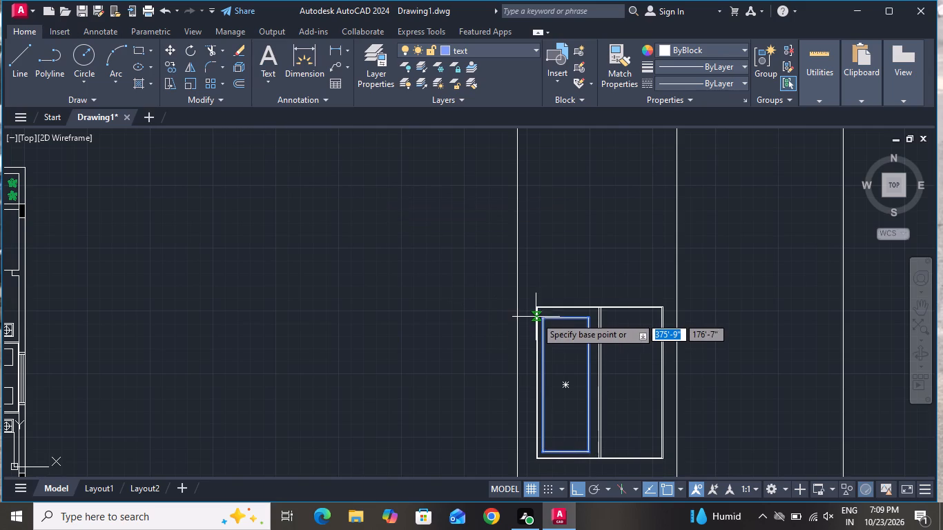
pyautogui.click(539, 317)
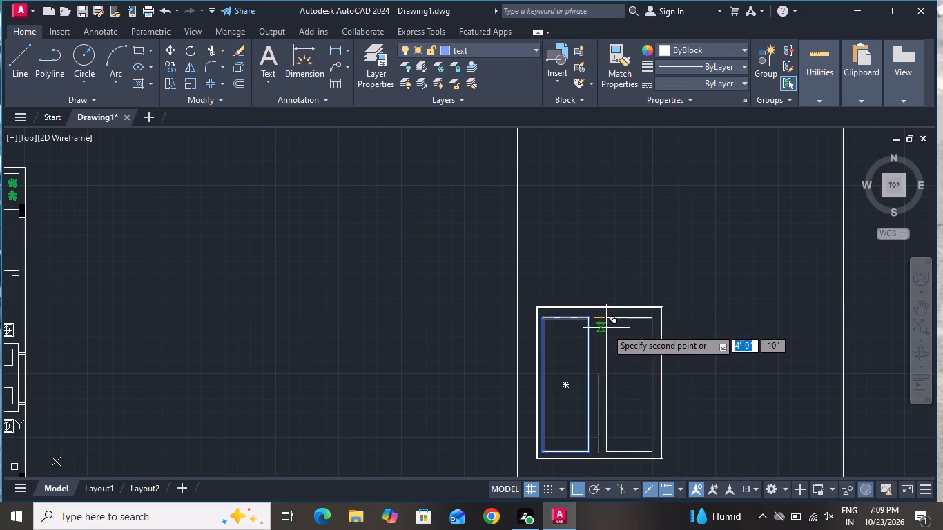
pyautogui.click(607, 324)
pyautogui.rightClick(597, 313)
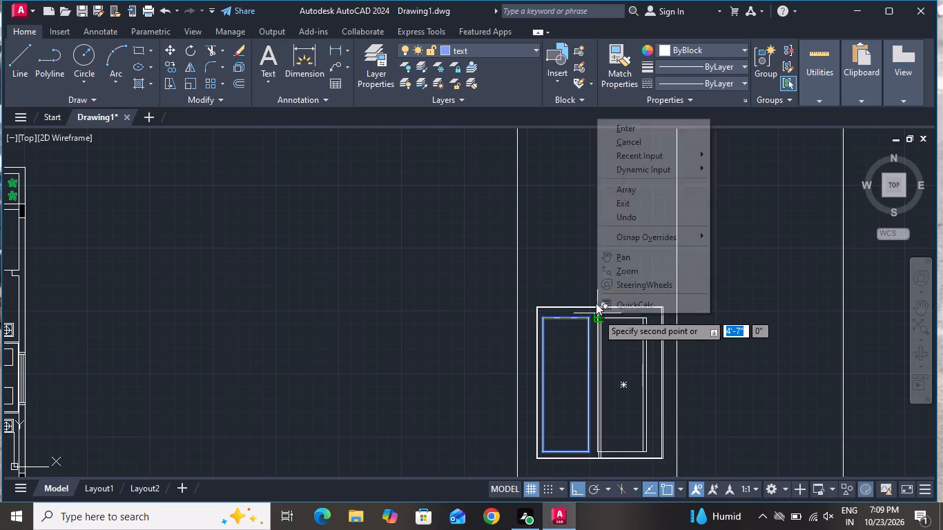
pyautogui.click(645, 140)
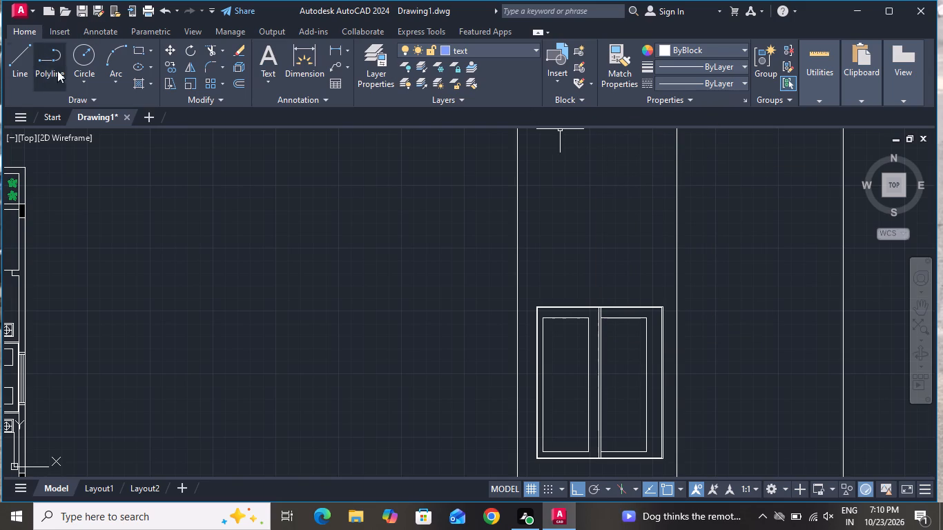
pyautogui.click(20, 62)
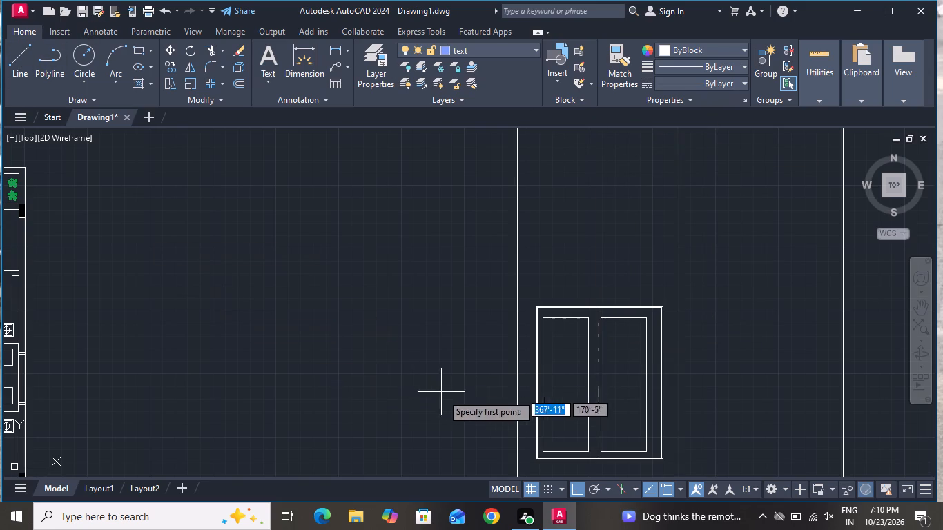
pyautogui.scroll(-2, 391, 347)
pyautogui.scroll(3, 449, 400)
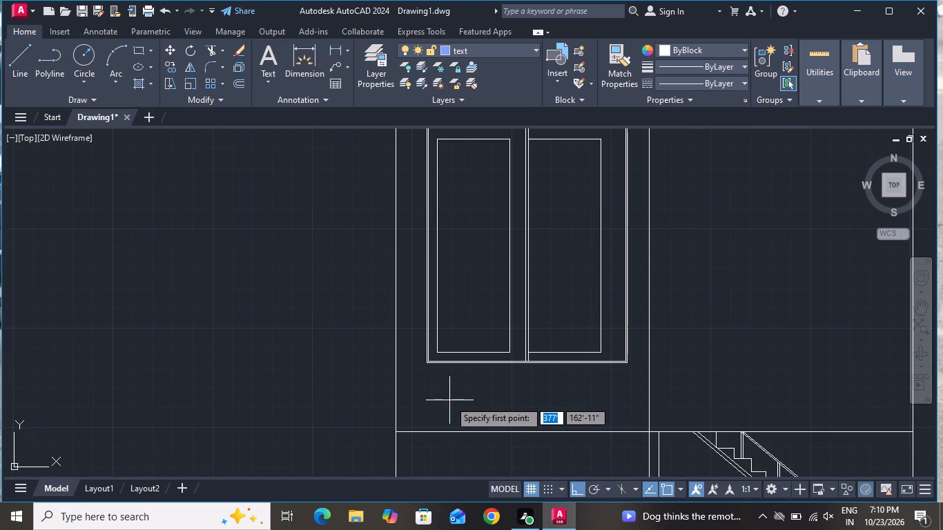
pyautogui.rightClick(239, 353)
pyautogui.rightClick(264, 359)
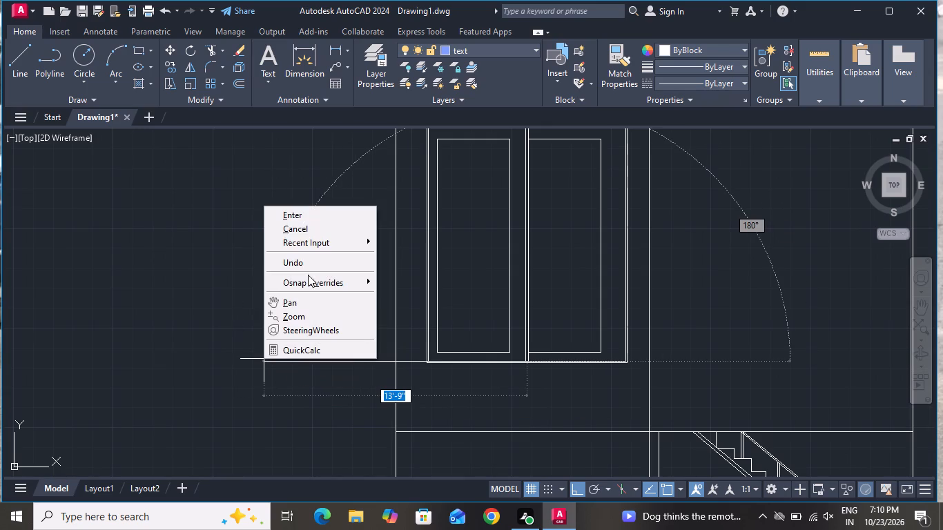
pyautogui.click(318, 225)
# Move the copied panel rectangle horizontally away from the central divider so it sits centred in the right half.
pyautogui.scroll(-1, 364, 232)
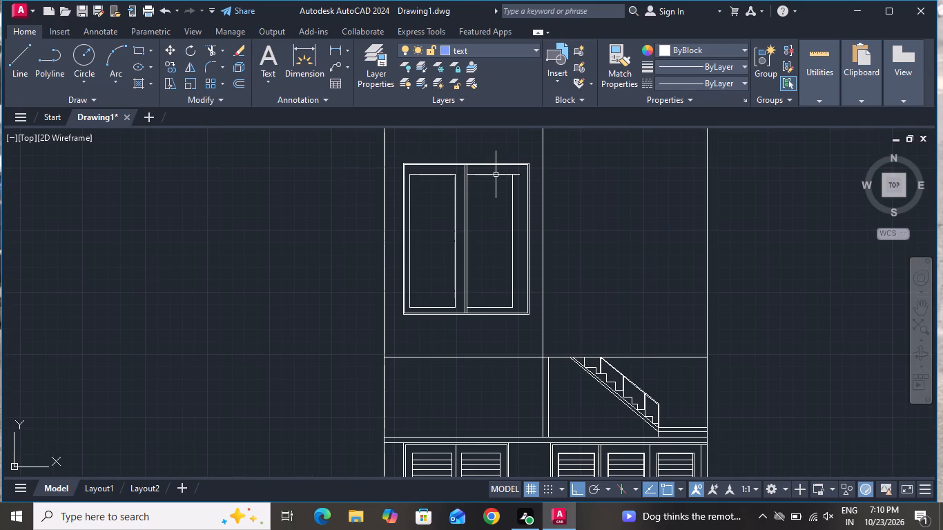
pyautogui.click(496, 170)
pyautogui.click(492, 184)
pyautogui.click(166, 41)
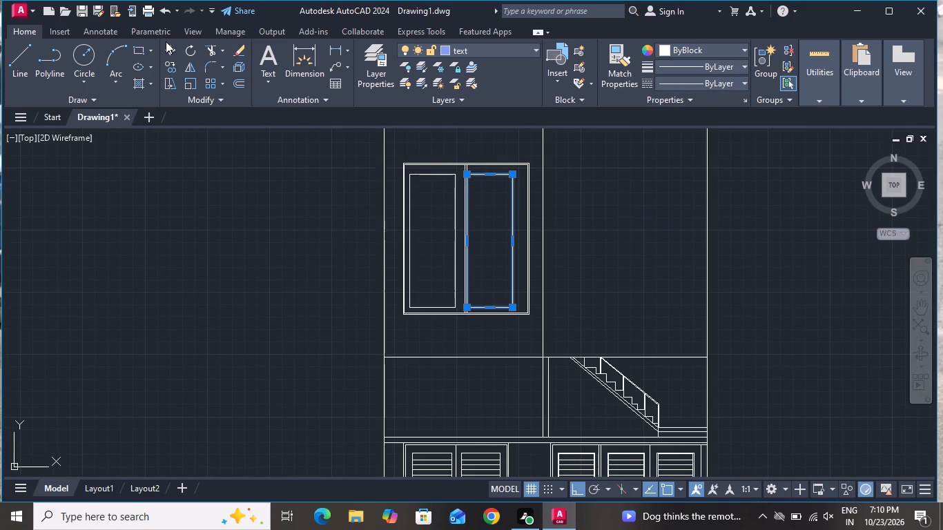
pyautogui.click(171, 48)
pyautogui.scroll(2, 443, 154)
pyautogui.scroll(2, 492, 206)
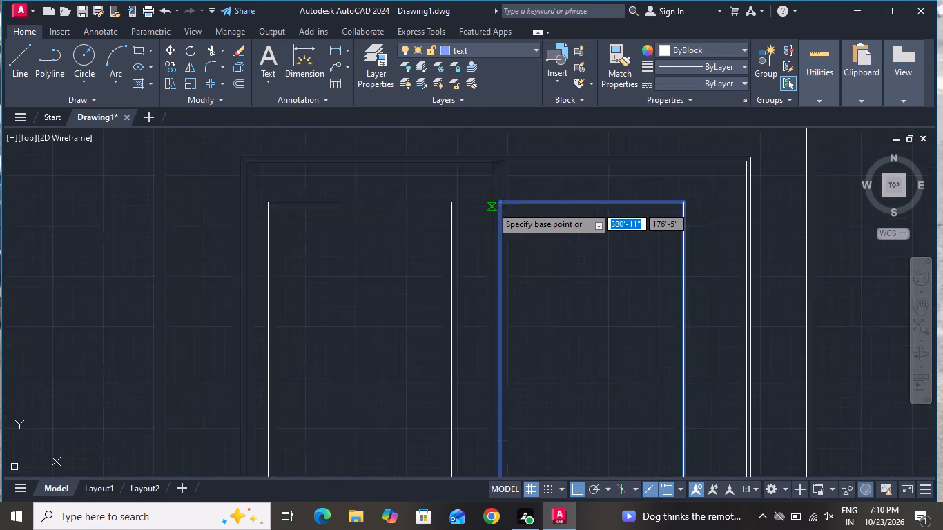
pyautogui.click(505, 200)
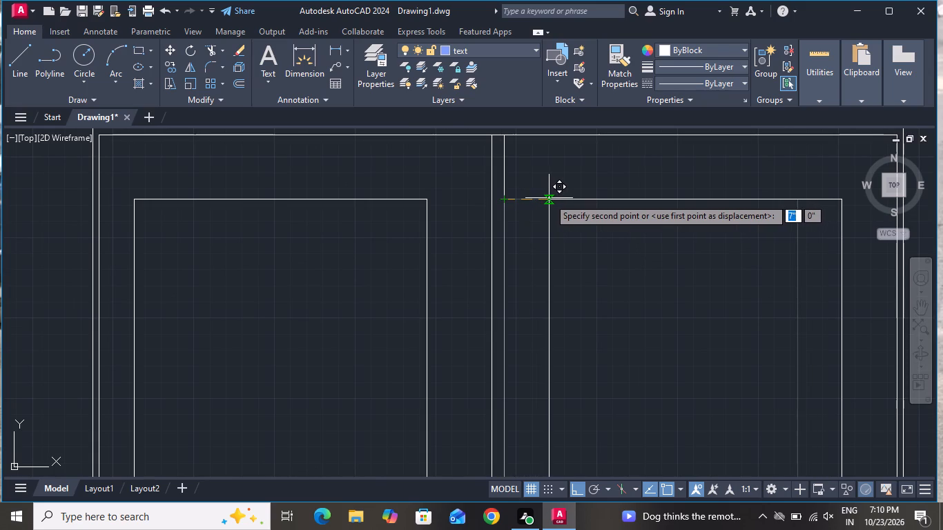
pyautogui.click(556, 197)
# Draw a horizontal line about 10'-5" long across the opening, just above the panel rectangles' bottom edges, from the outer left to the inner right frame line.
pyautogui.scroll(-4, 436, 194)
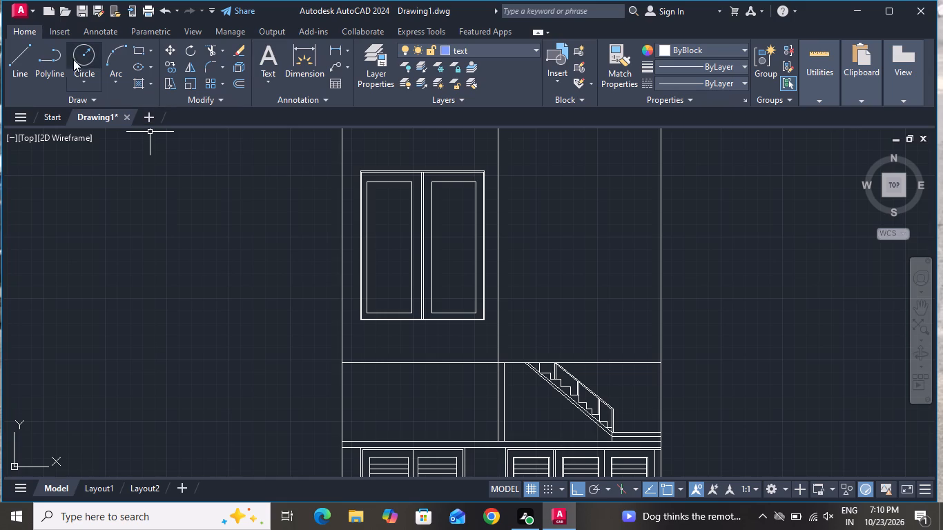
pyautogui.click(9, 59)
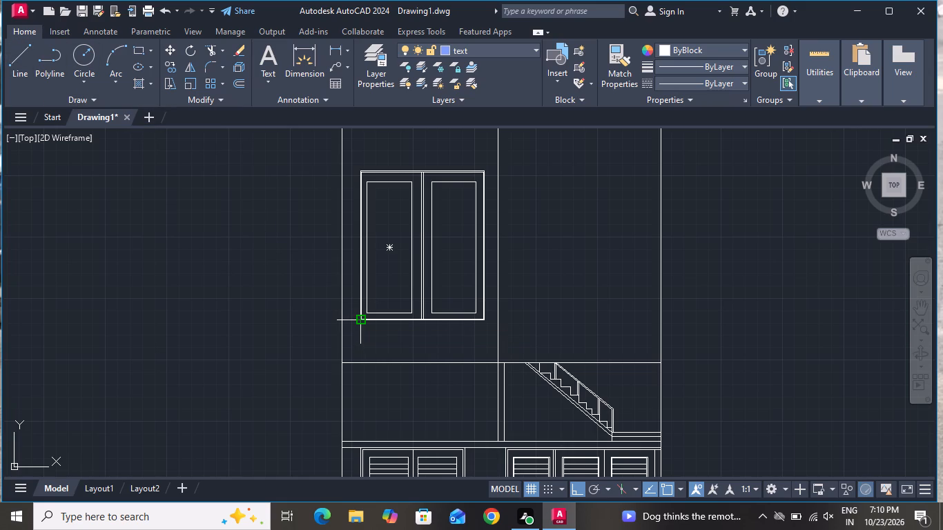
pyautogui.scroll(3, 357, 320)
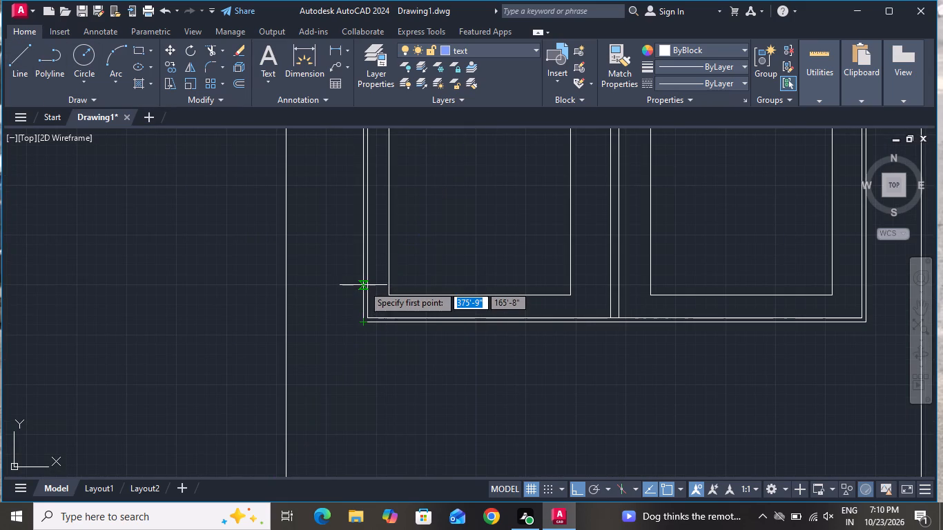
pyautogui.click(362, 284)
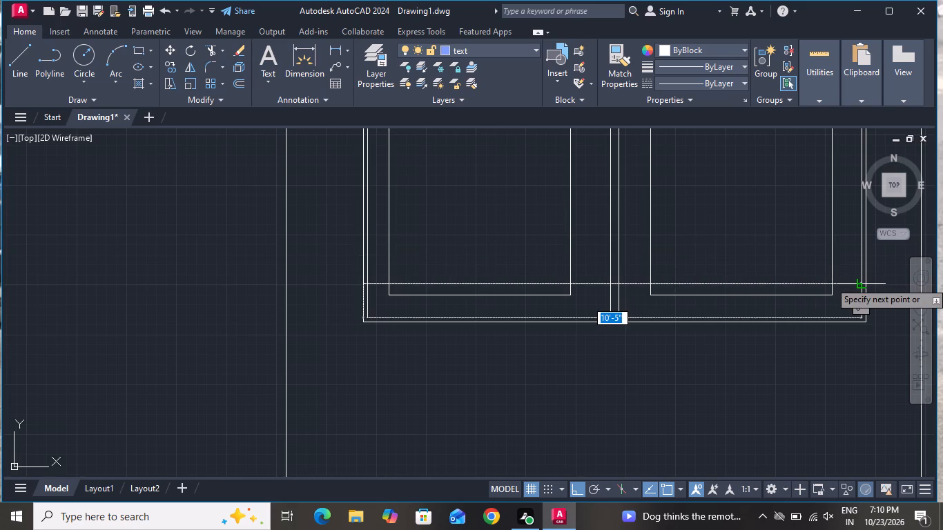
pyautogui.click(860, 282)
pyautogui.rightClick(855, 281)
pyautogui.click(870, 295)
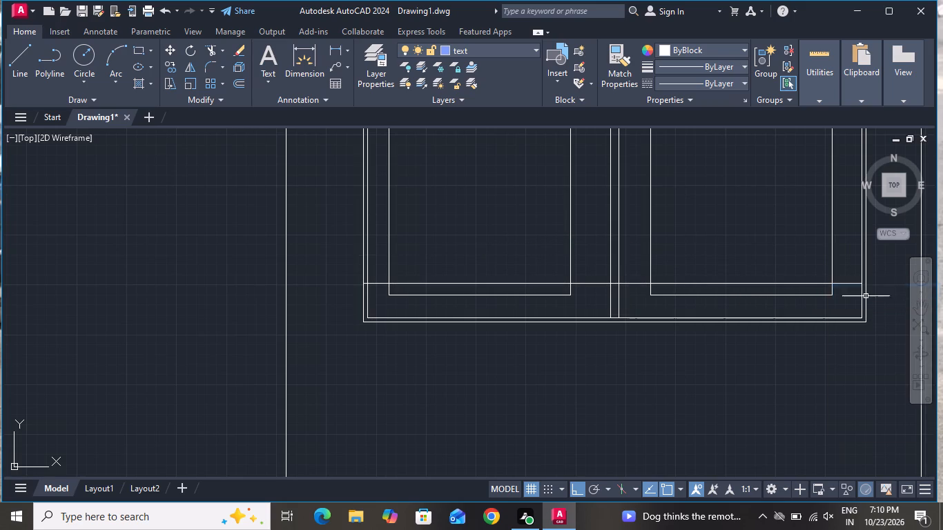
# Draw a second horizontal line across the opening, slightly below the first and above the panel rectangles' bottom edges, ending at the inner right frame line.
pyautogui.click(21, 53)
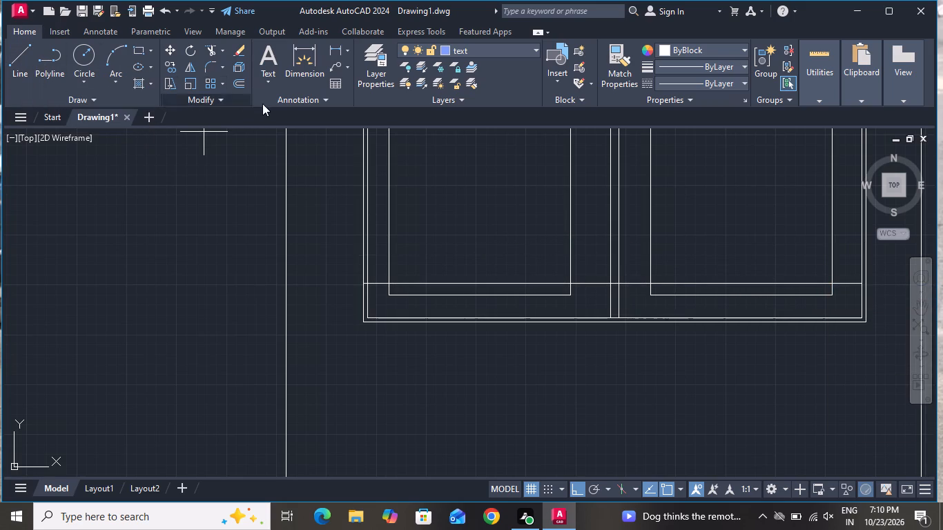
pyautogui.scroll(1, 376, 150)
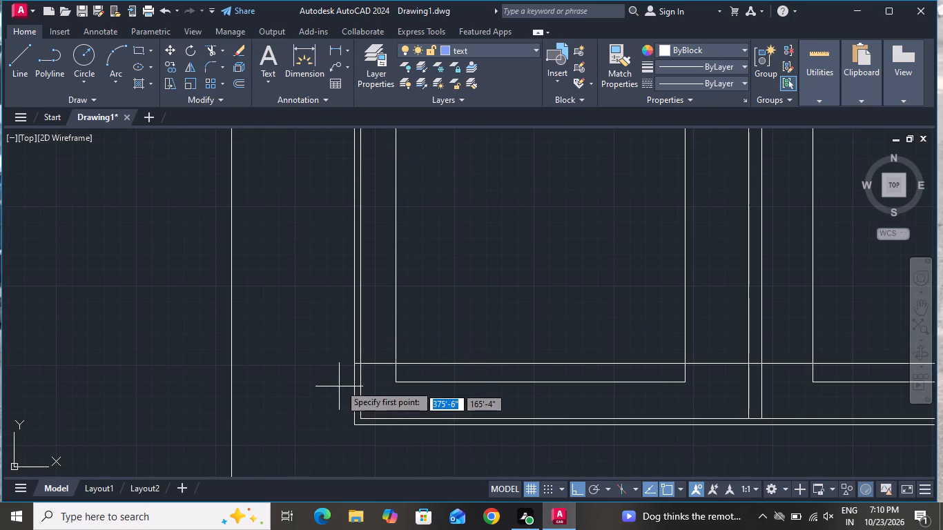
pyautogui.click(357, 373)
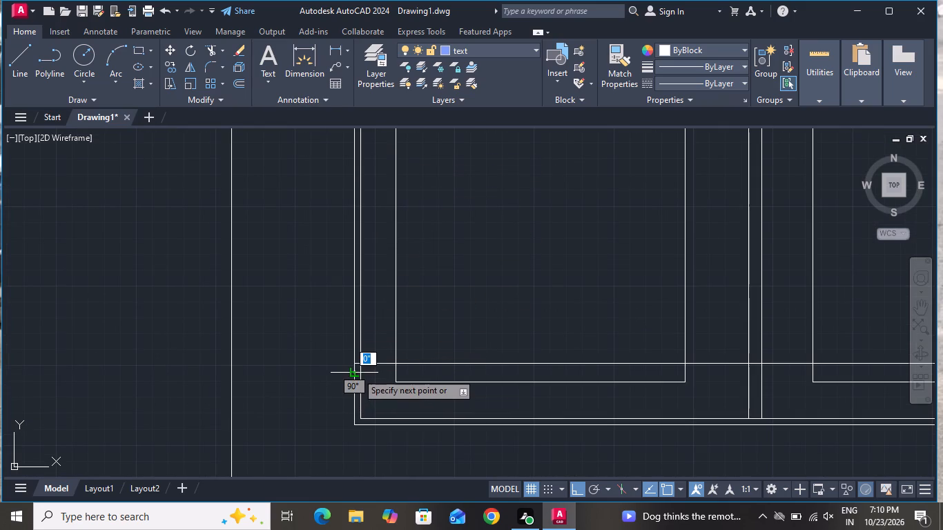
pyautogui.scroll(-2, 436, 379)
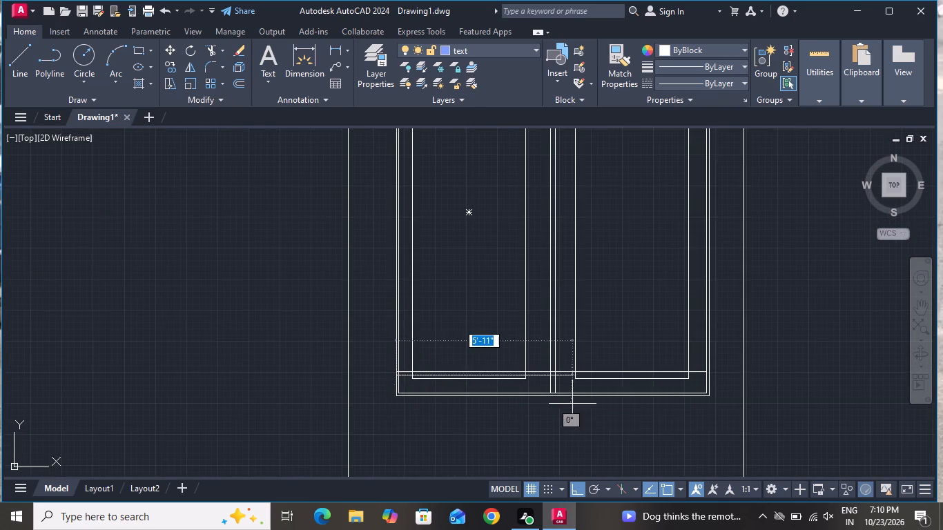
pyautogui.scroll(3, 686, 375)
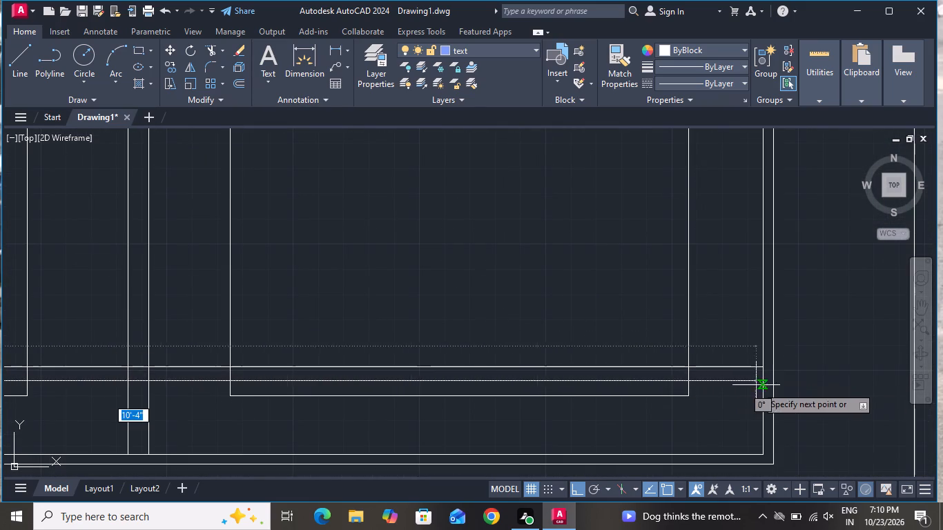
pyautogui.click(761, 377)
pyautogui.rightClick(751, 380)
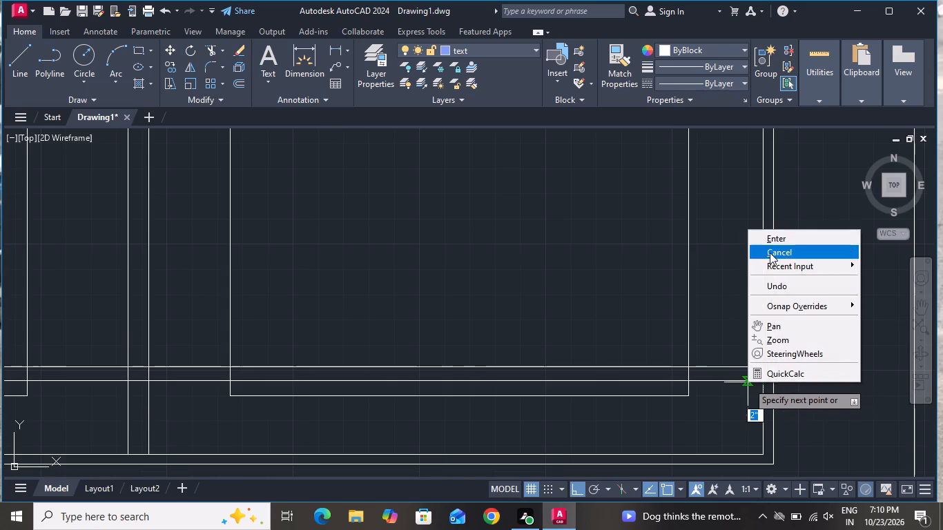
pyautogui.click(770, 248)
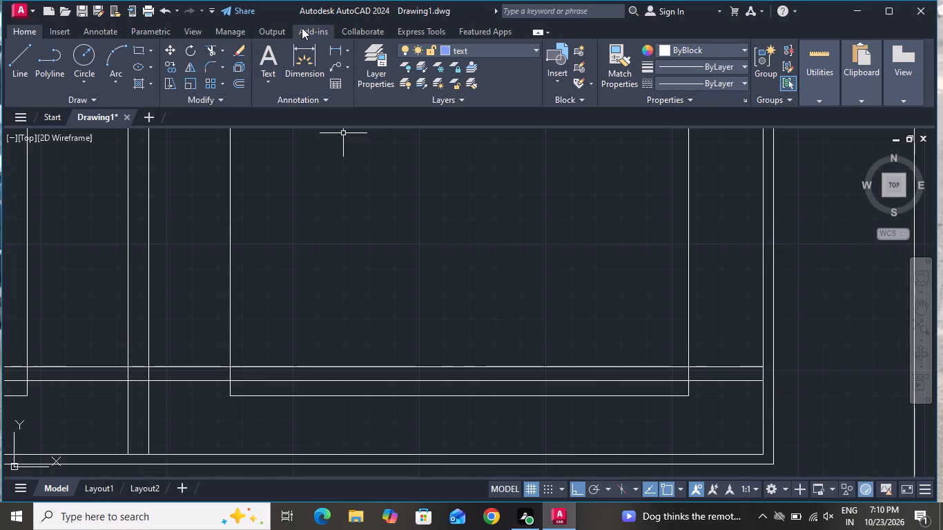
# Trim the vertical panel, divider and inner left frame lines where they cross between the two lower horizontal lines of the opening.
pyautogui.click(212, 52)
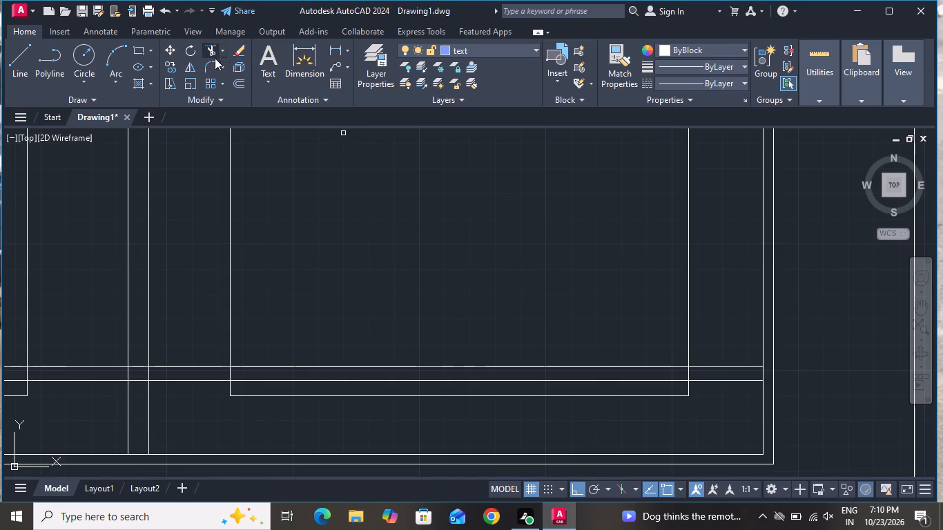
pyautogui.scroll(2, 703, 371)
pyautogui.click(712, 377)
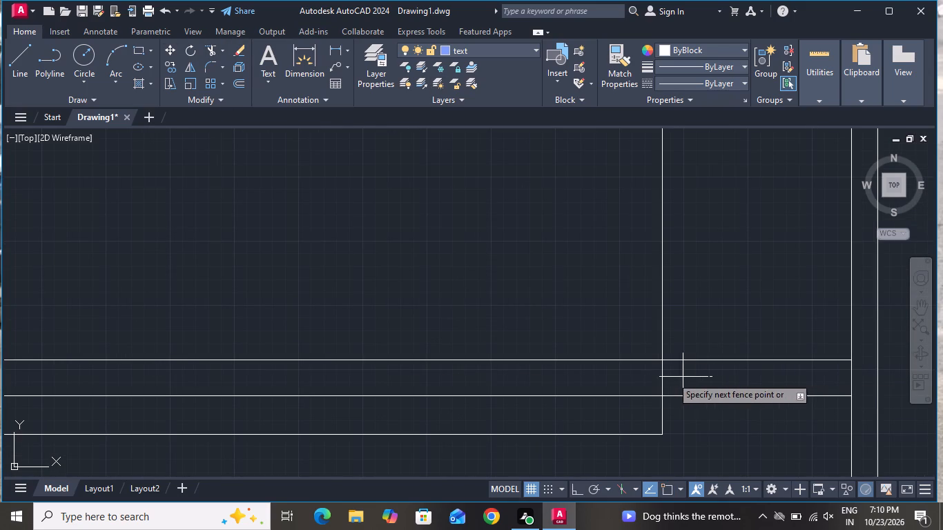
pyautogui.click(634, 377)
pyautogui.scroll(-4, 713, 371)
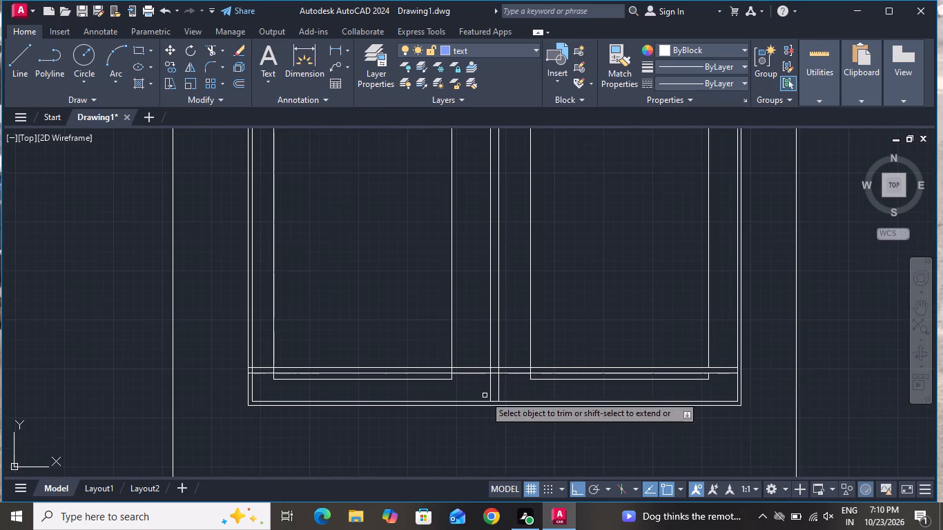
pyautogui.scroll(4, 496, 380)
pyautogui.click(735, 328)
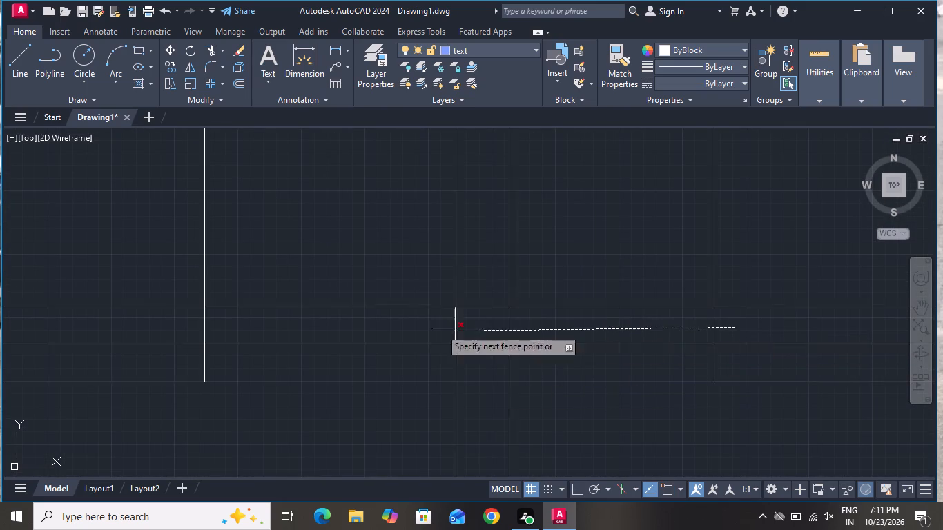
pyautogui.click(170, 319)
pyautogui.scroll(-3, 545, 303)
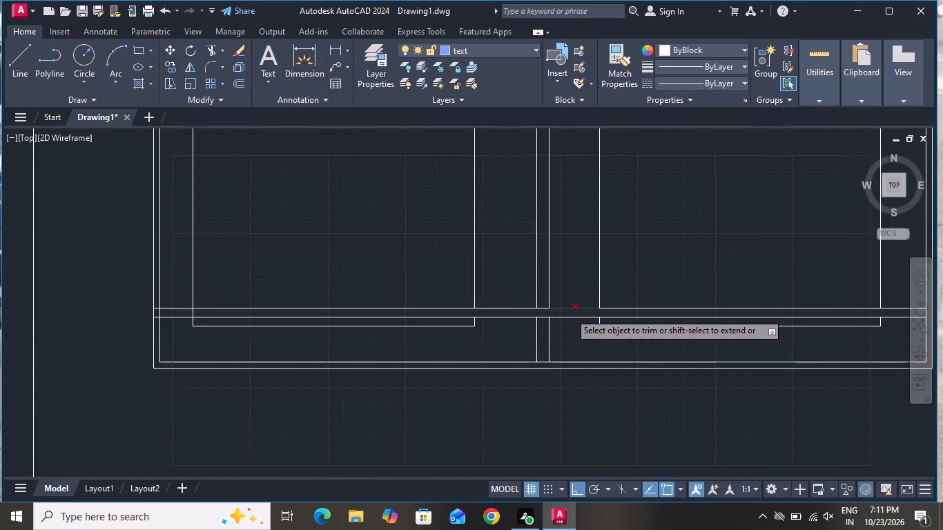
pyautogui.scroll(1, 200, 311)
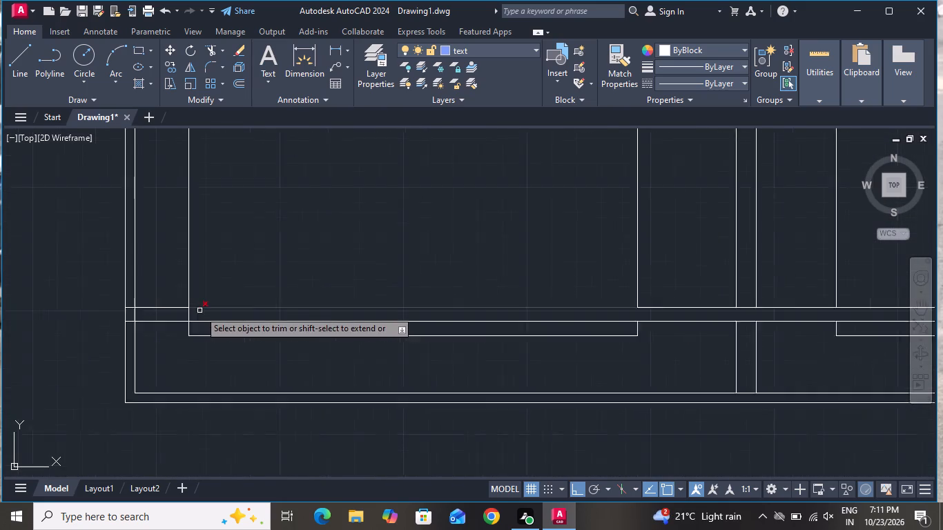
pyautogui.scroll(2, 200, 311)
pyautogui.click(195, 315)
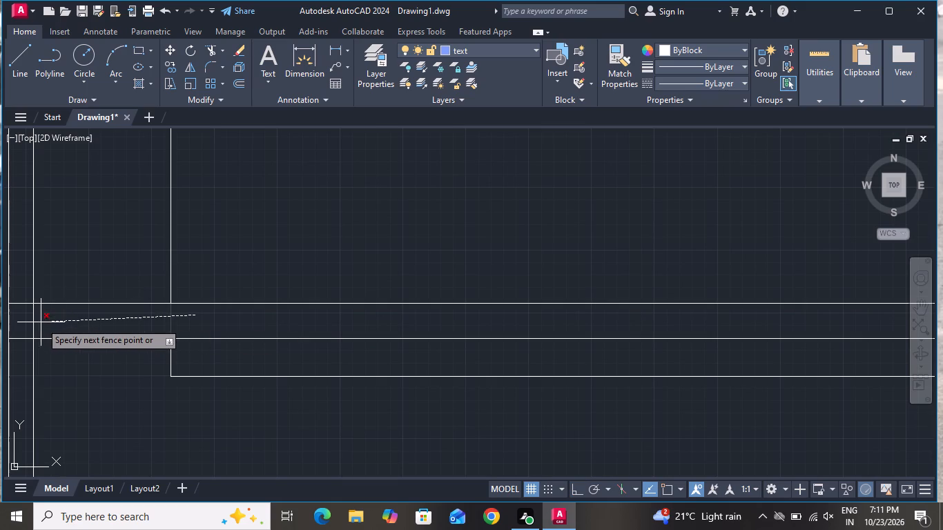
pyautogui.click(31, 320)
pyautogui.scroll(-2, 248, 371)
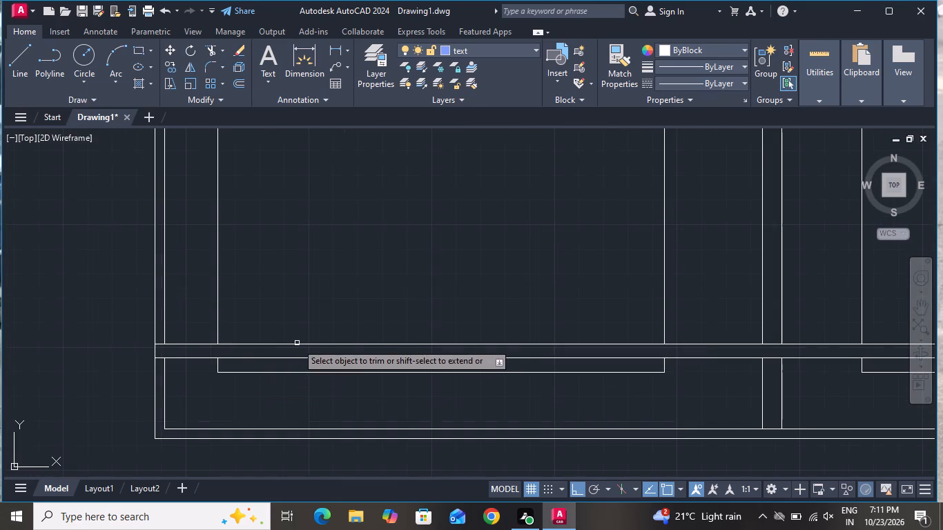
pyautogui.rightClick(323, 313)
pyautogui.click(359, 337)
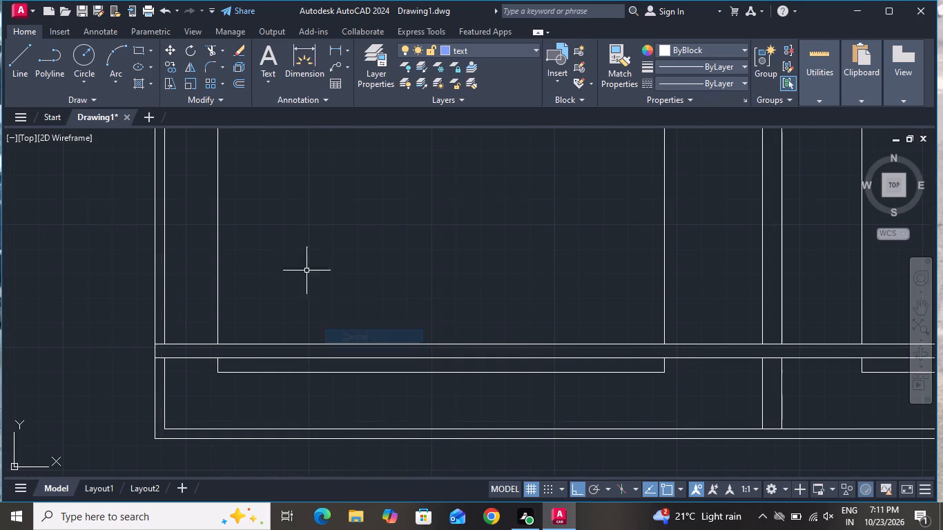
# Hatch the narrow band between the two horizontal lines with the SOLID pattern in colour 0,0,0.
pyautogui.click(139, 86)
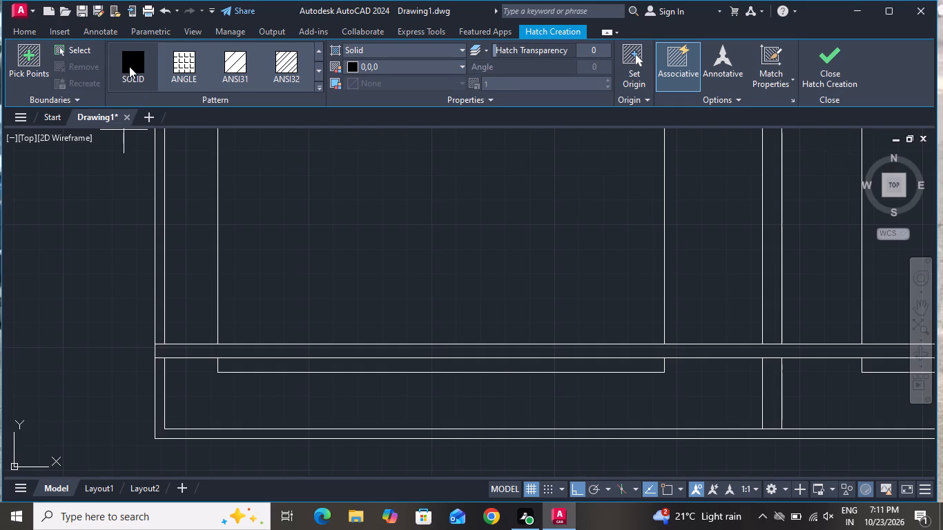
pyautogui.click(135, 71)
pyautogui.click(191, 350)
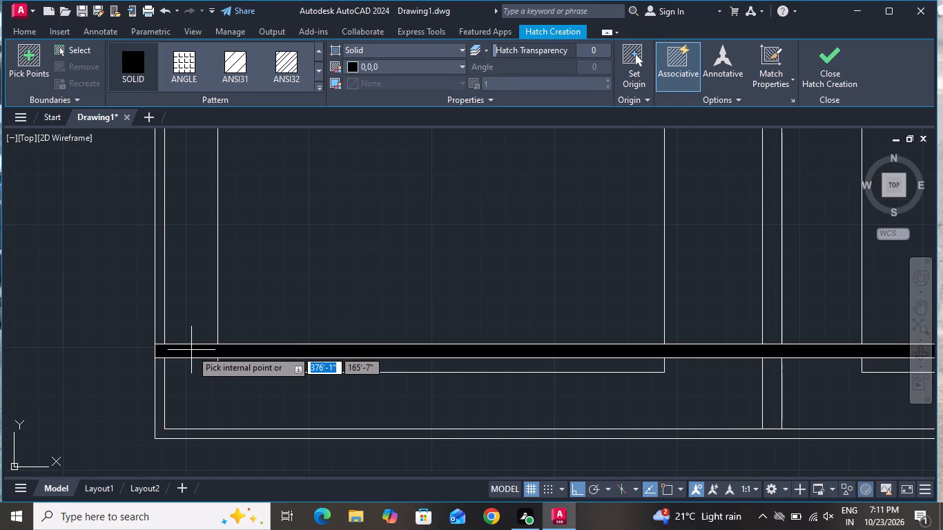
pyautogui.scroll(-2, 213, 285)
pyautogui.rightClick(279, 263)
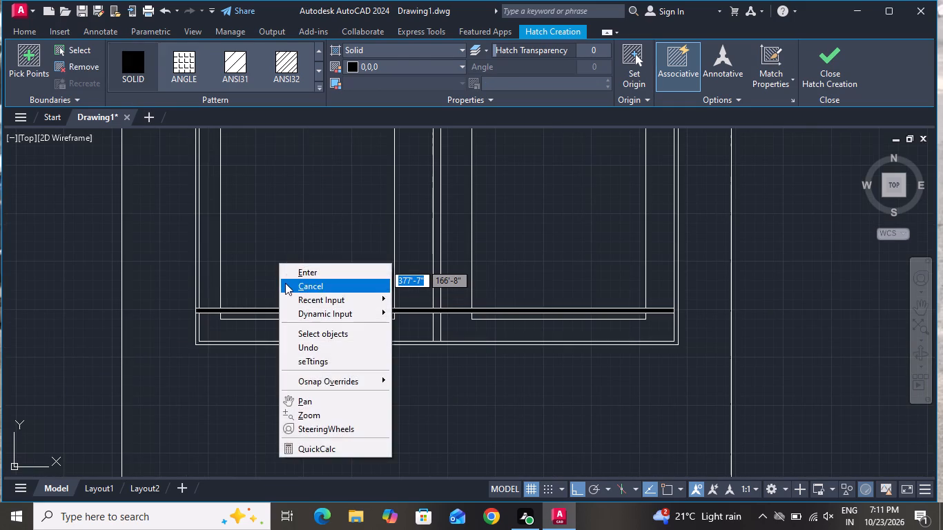
pyautogui.click(285, 283)
# Copy the filled band with its edge lines vertically upward five times, spaced roughly evenly, with the topmost about 1'-8" above the original.
pyautogui.scroll(-1, 286, 285)
pyautogui.scroll(3, 298, 305)
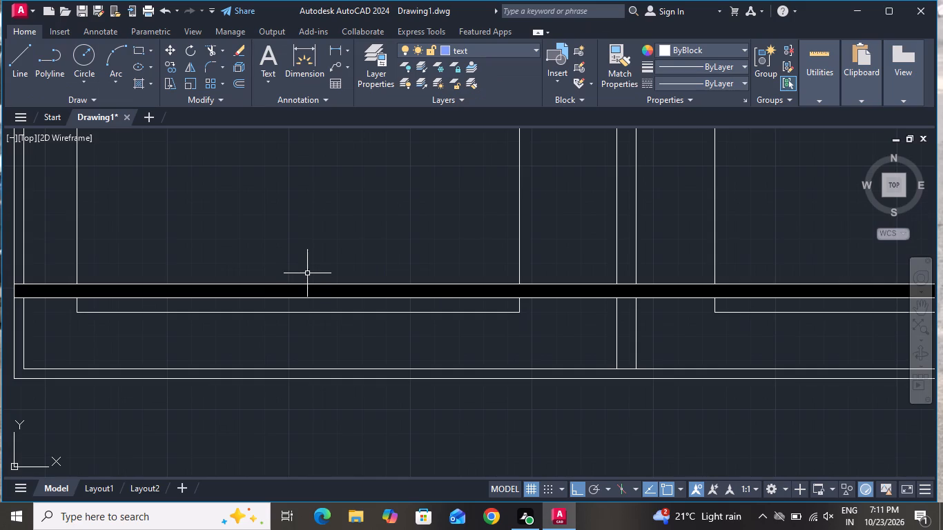
pyautogui.click(307, 273)
pyautogui.click(281, 304)
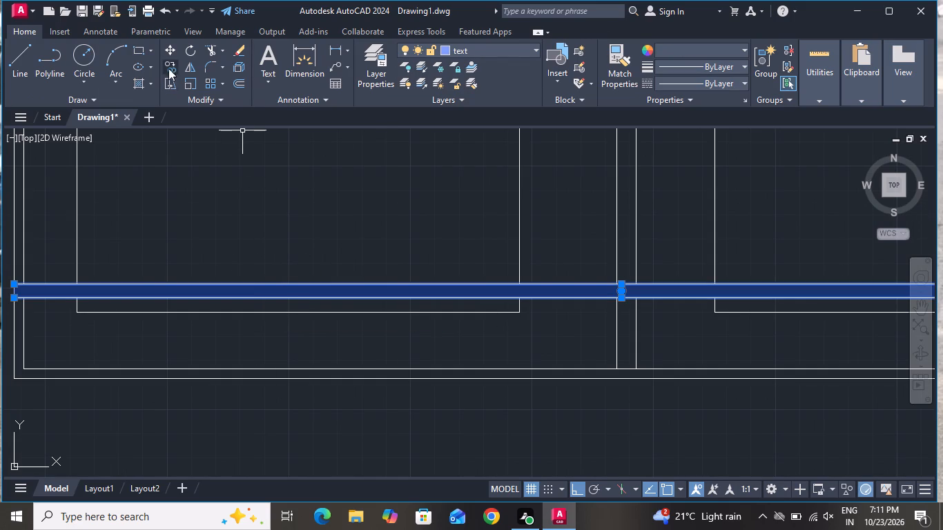
pyautogui.click(169, 60)
pyautogui.scroll(-2, 258, 329)
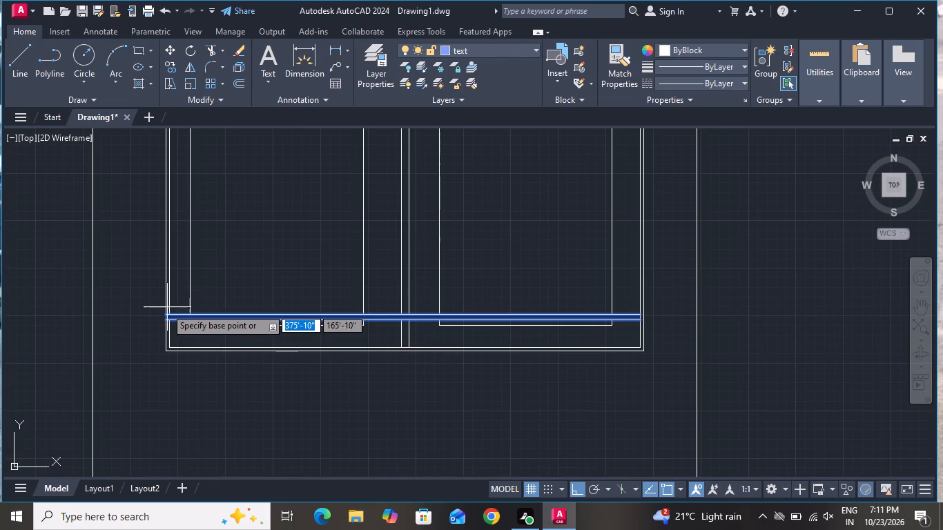
pyautogui.scroll(2, 166, 308)
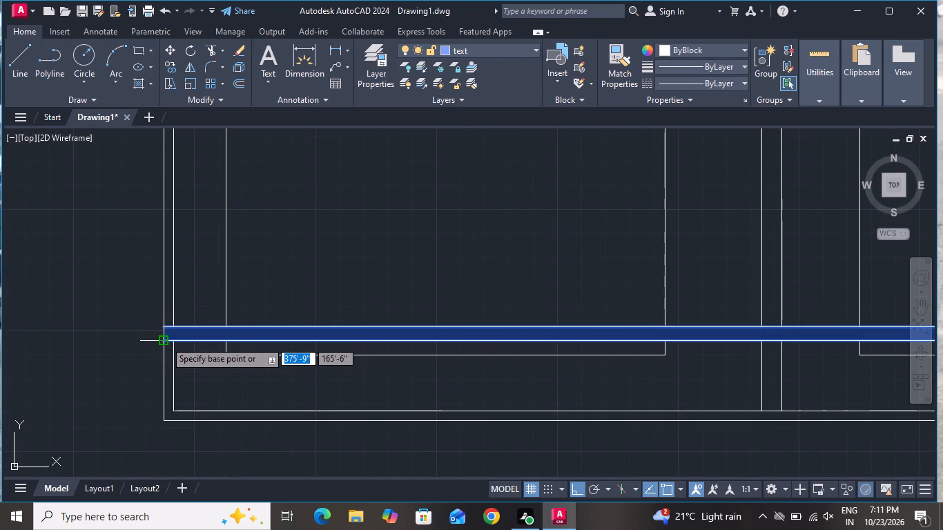
pyautogui.click(165, 341)
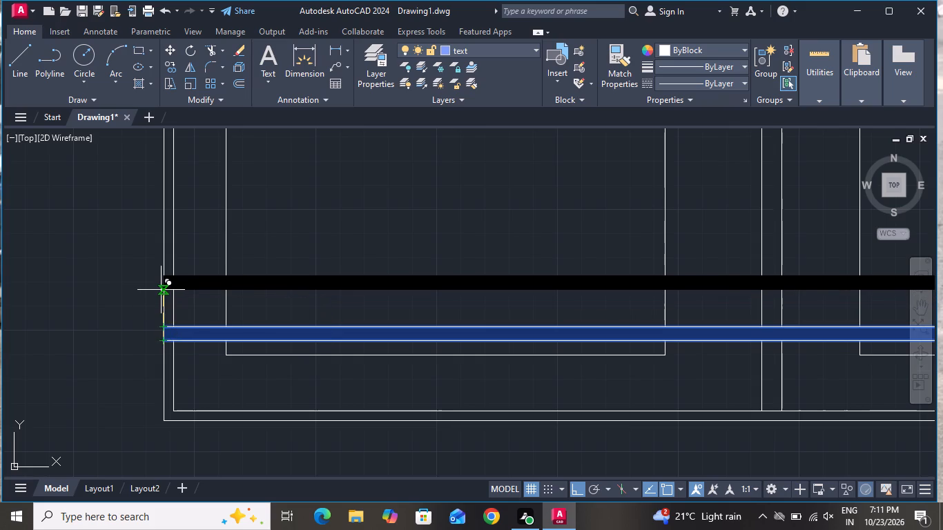
pyautogui.click(161, 290)
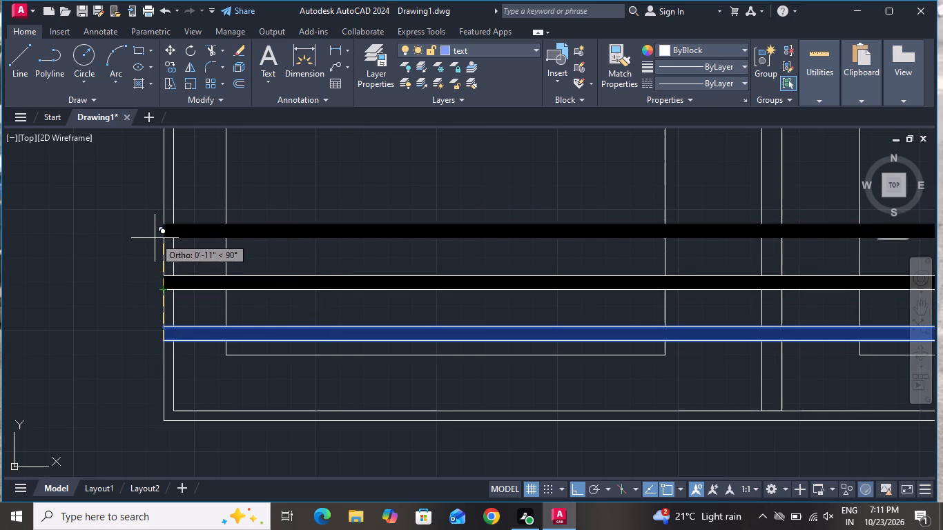
pyautogui.click(159, 252)
pyautogui.scroll(-1, 169, 253)
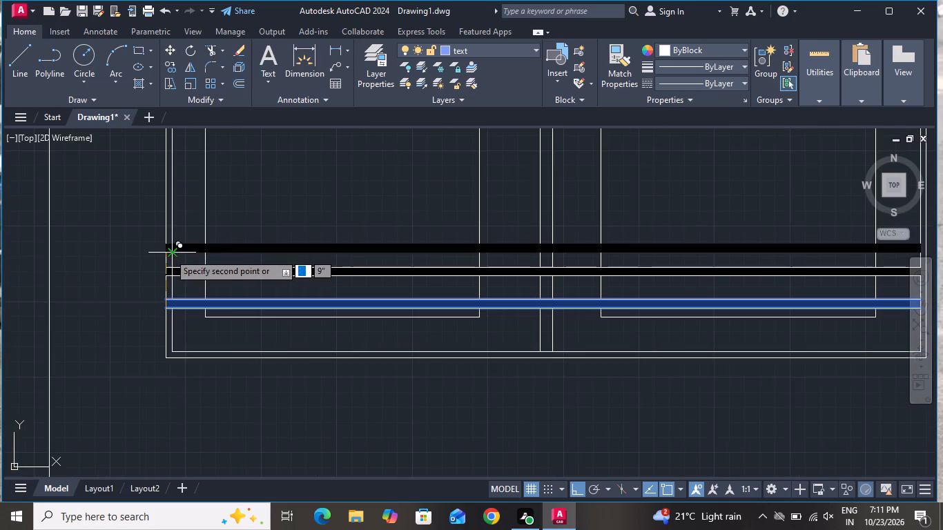
pyautogui.scroll(1, 173, 224)
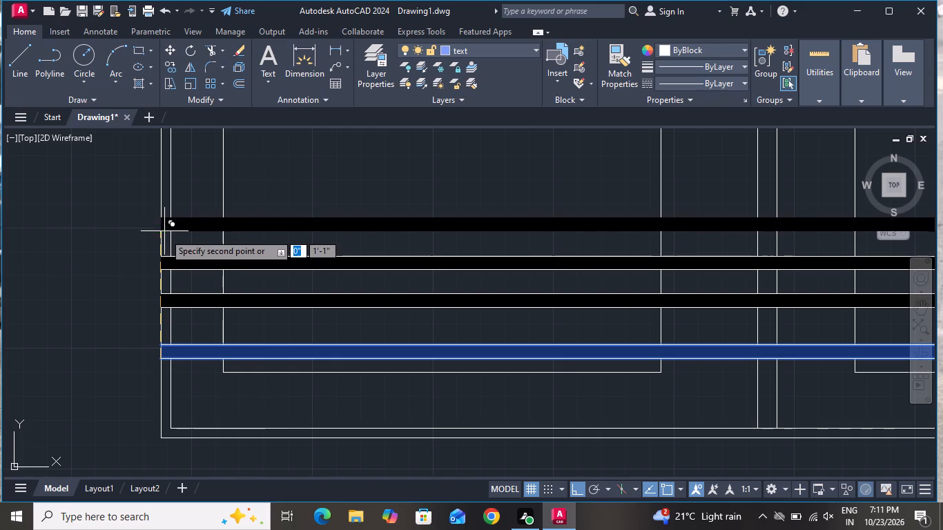
pyautogui.click(164, 233)
pyautogui.scroll(-2, 163, 314)
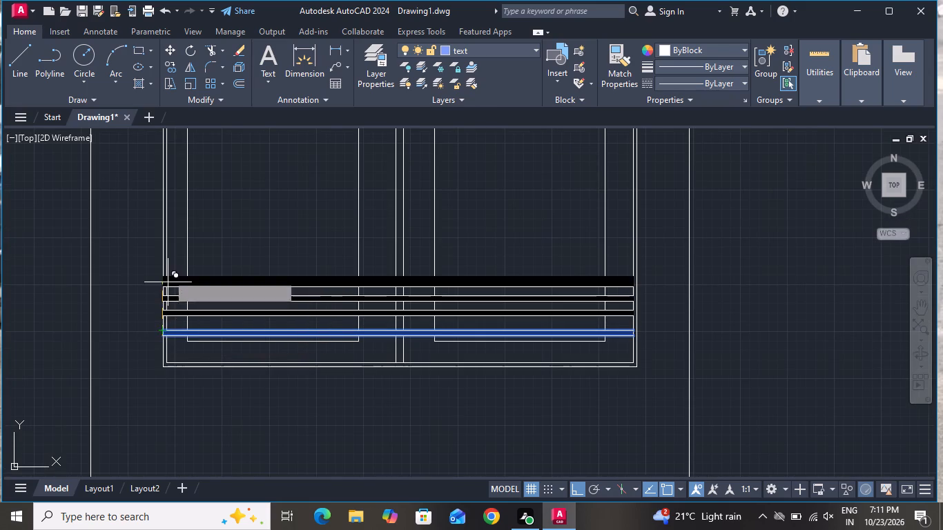
pyautogui.scroll(3, 166, 273)
pyautogui.click(166, 273)
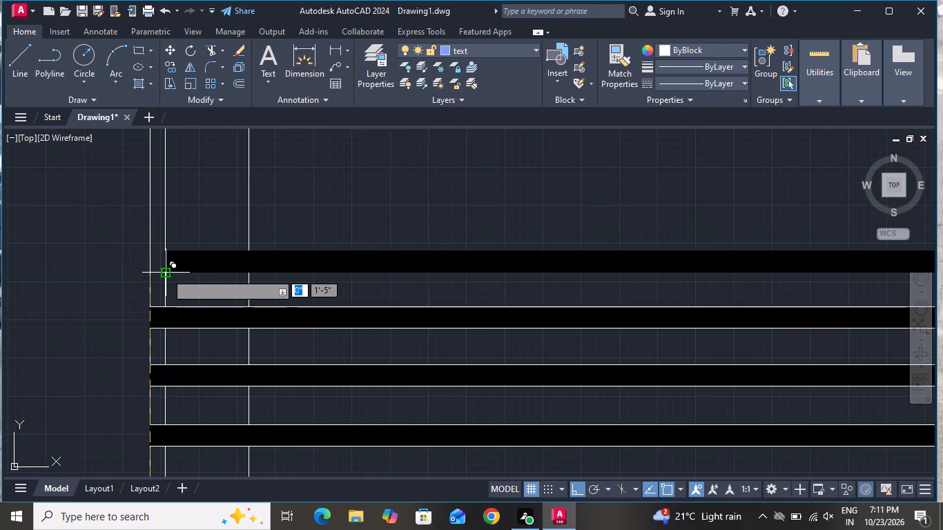
pyautogui.click(159, 220)
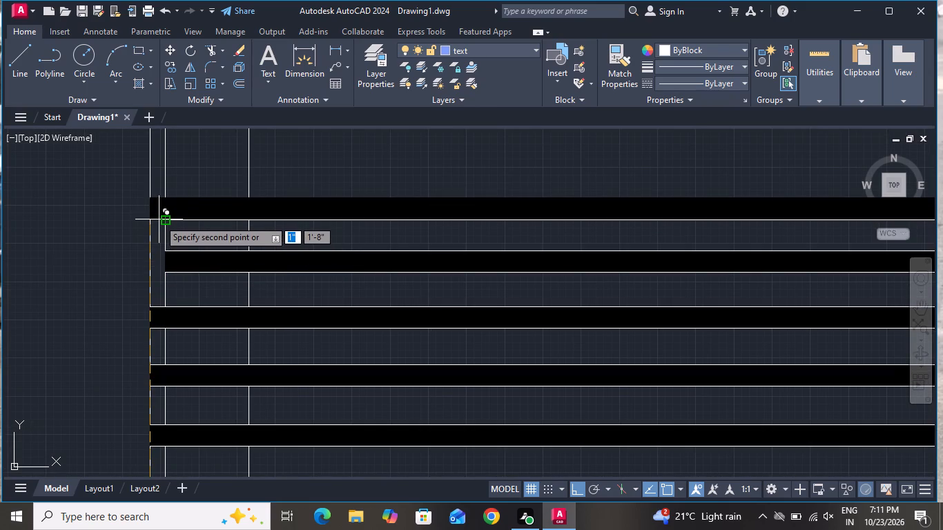
pyautogui.rightClick(194, 248)
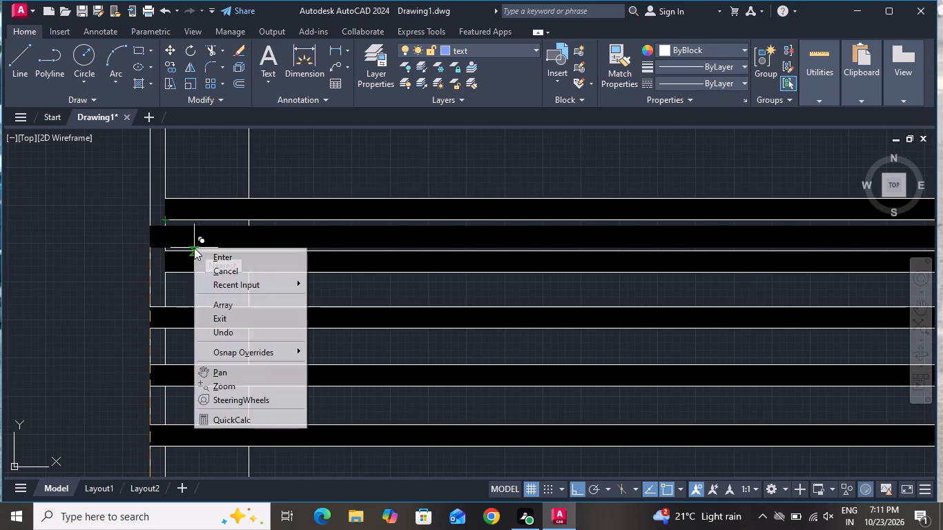
pyautogui.click(212, 267)
# Move the second band from the top horizontally so its left end meets the outer left frame line.
pyautogui.click(224, 242)
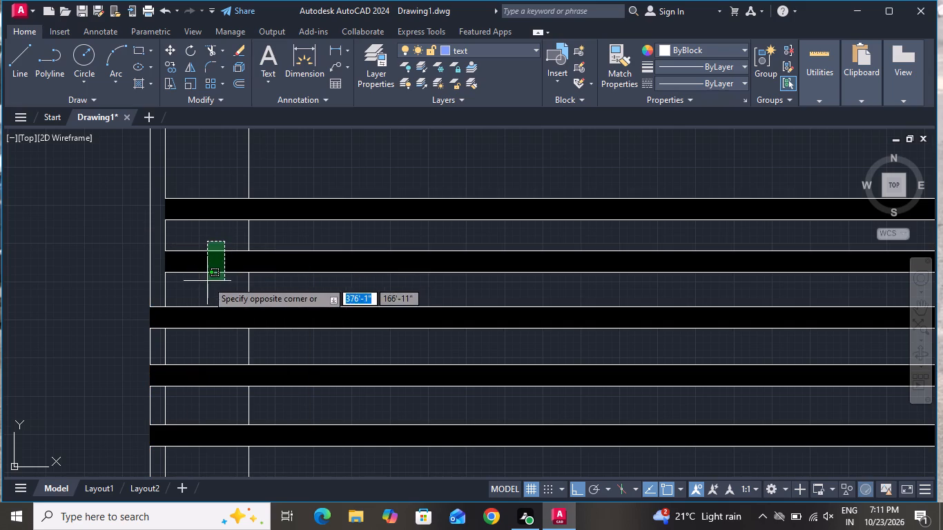
pyautogui.click(207, 281)
pyautogui.click(168, 48)
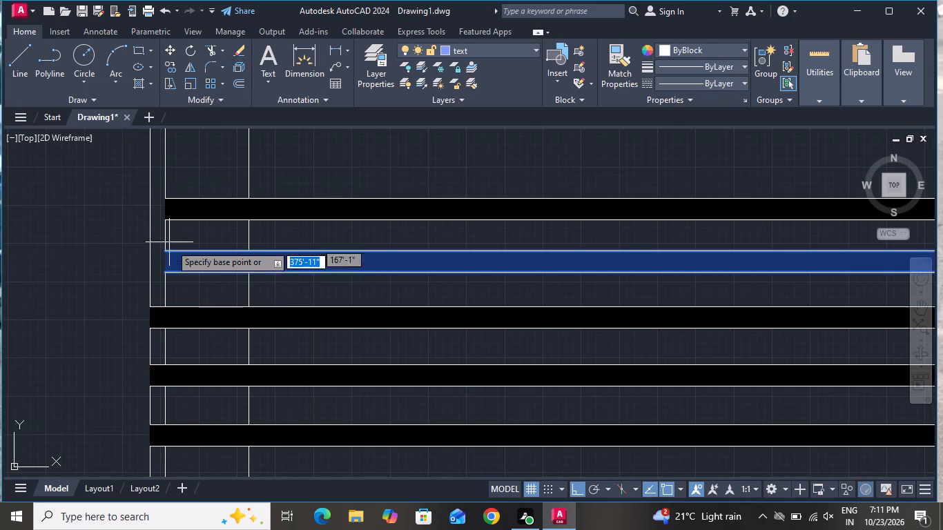
pyautogui.click(163, 268)
pyautogui.click(146, 271)
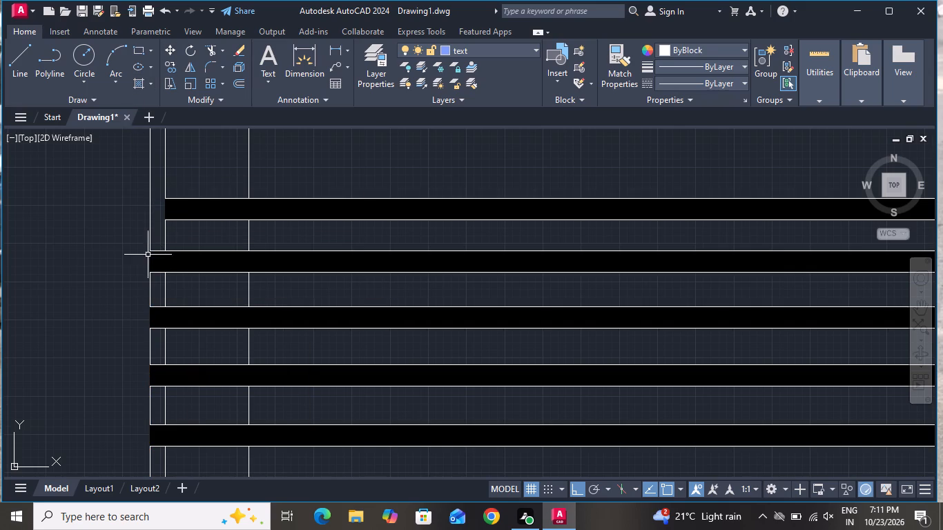
# Move the topmost band horizontally so its left end meets the outer left frame line.
pyautogui.click(221, 176)
pyautogui.click(197, 229)
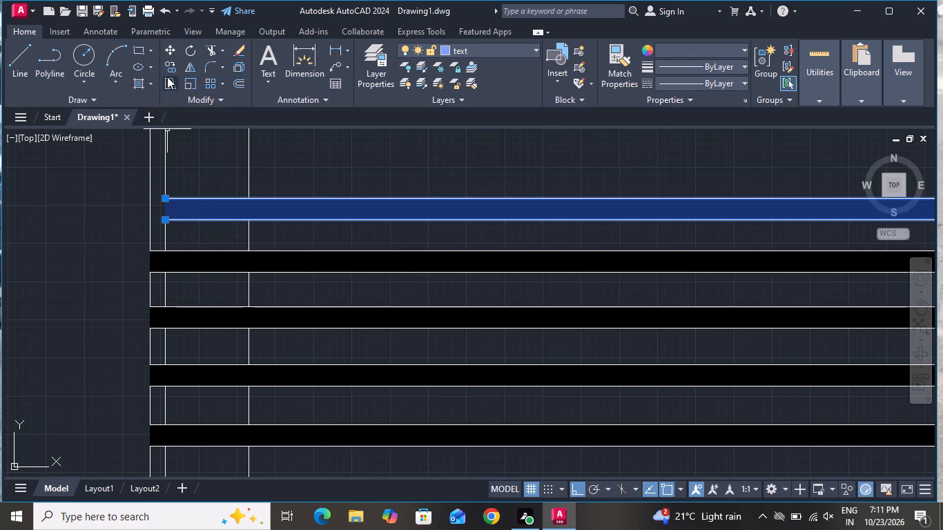
pyautogui.click(171, 48)
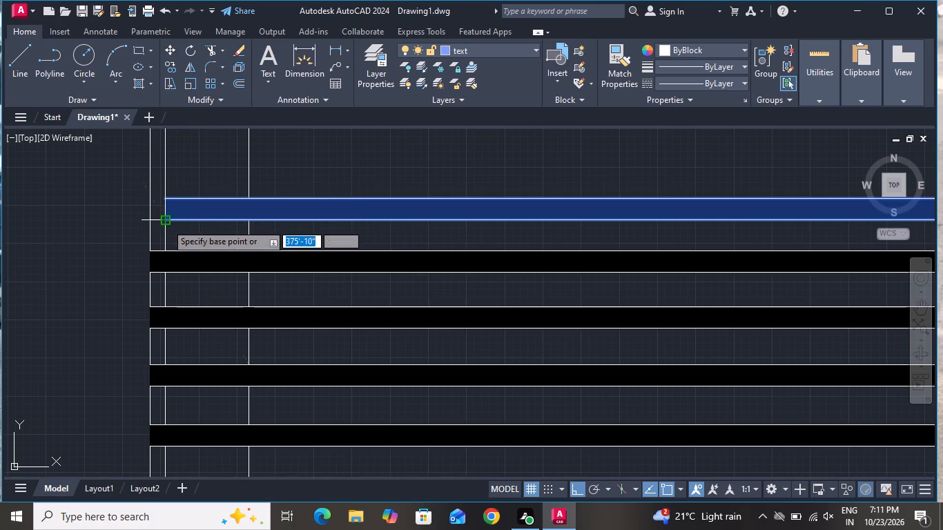
pyautogui.click(166, 224)
pyautogui.click(146, 221)
# Copy the topmost filled band upward four times with gradually widening gaps, the first about 3" and the third about 1'-0" above it.
pyautogui.scroll(-2, 169, 262)
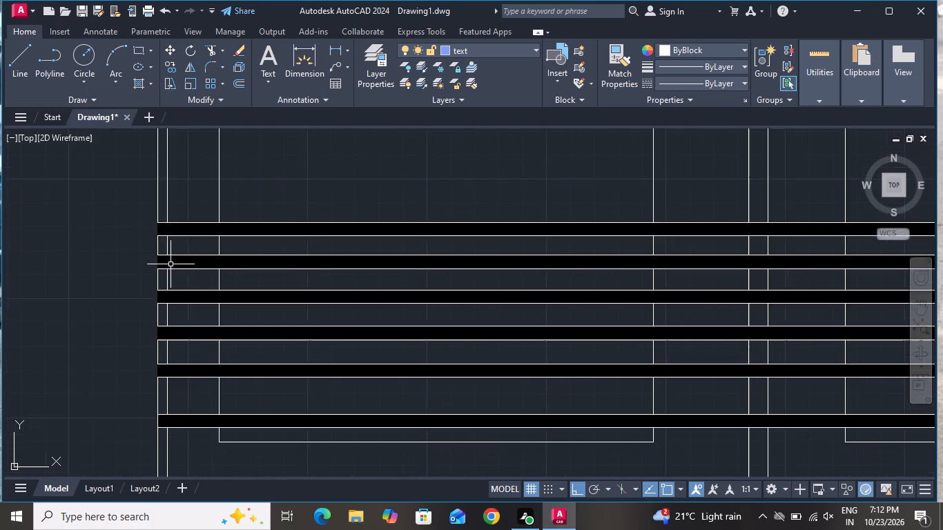
pyautogui.scroll(-2, 175, 271)
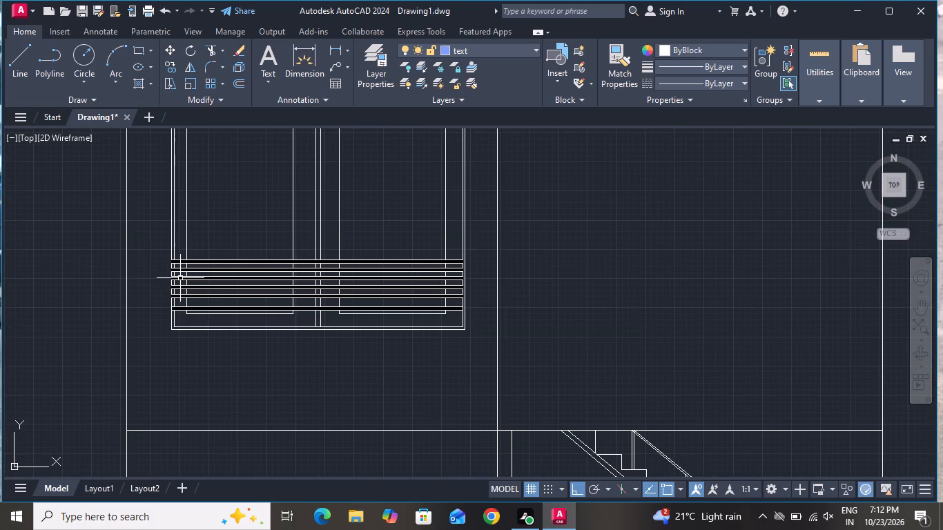
pyautogui.scroll(2, 180, 277)
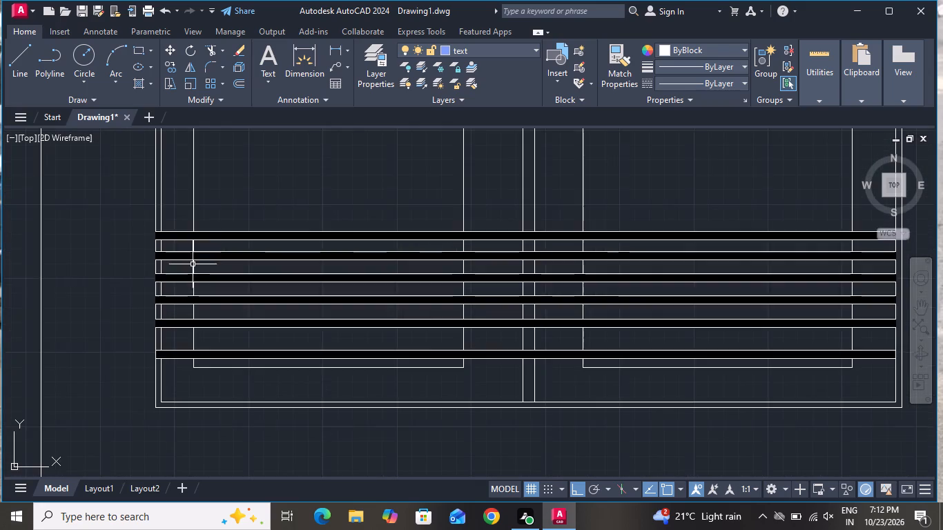
pyautogui.scroll(3, 220, 237)
pyautogui.click(301, 186)
pyautogui.click(260, 257)
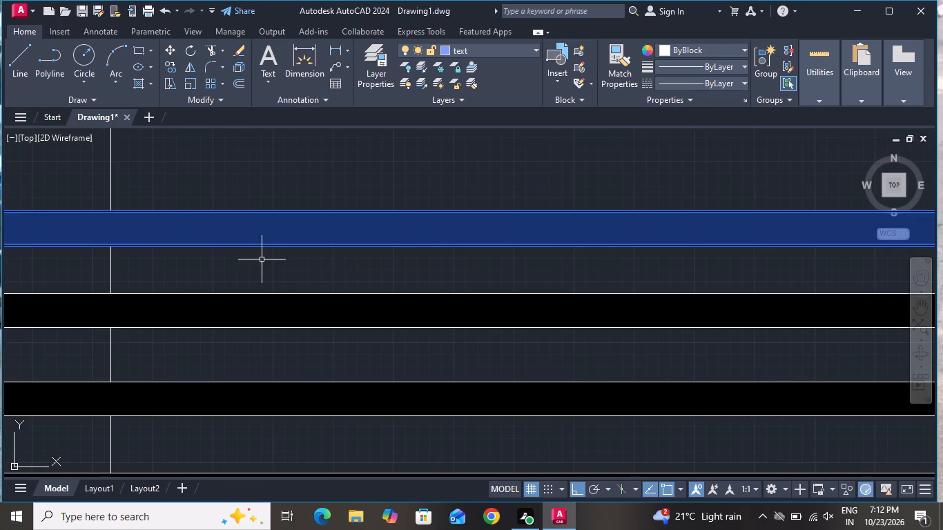
pyautogui.click(171, 67)
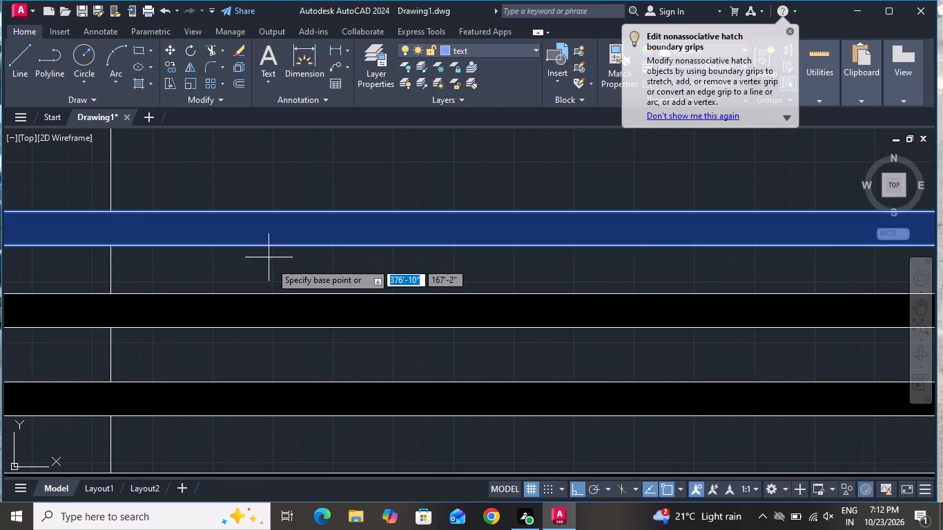
pyautogui.scroll(-2, 275, 269)
pyautogui.scroll(2, 158, 262)
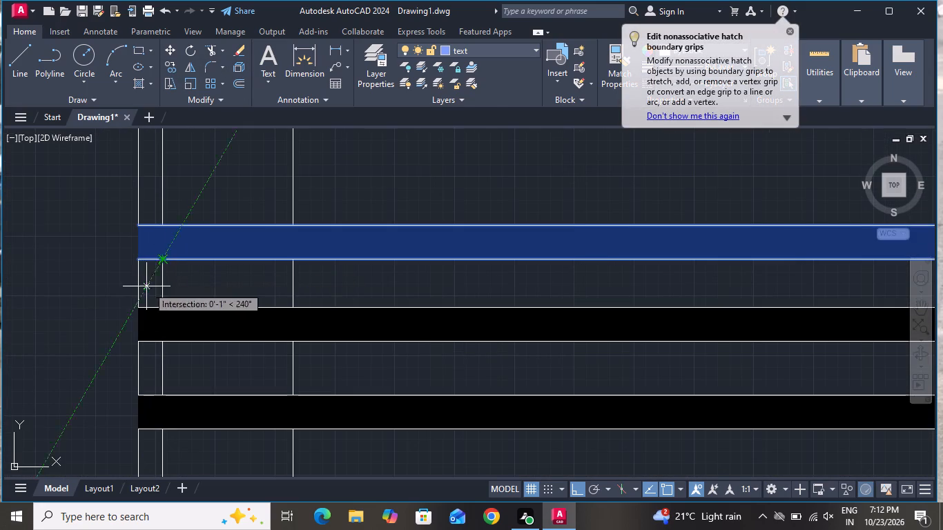
pyautogui.click(141, 267)
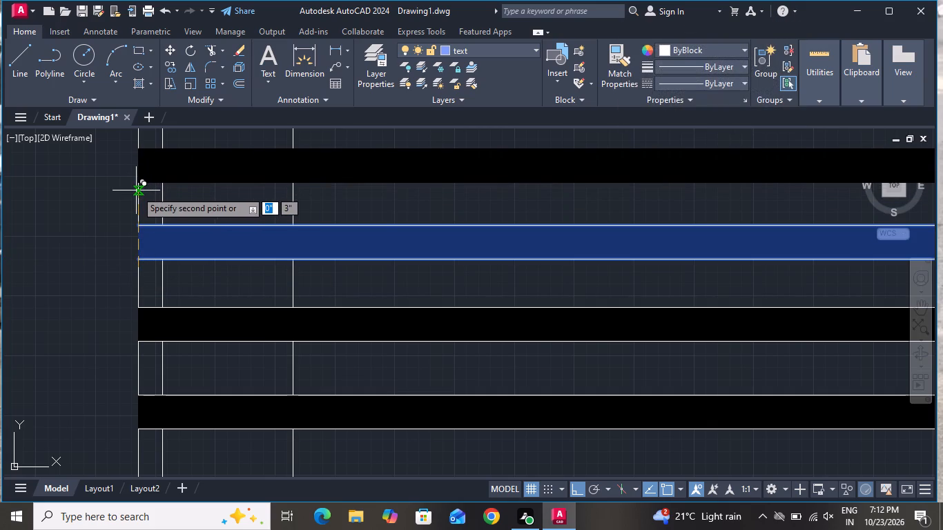
pyautogui.click(136, 190)
pyautogui.scroll(-2, 146, 312)
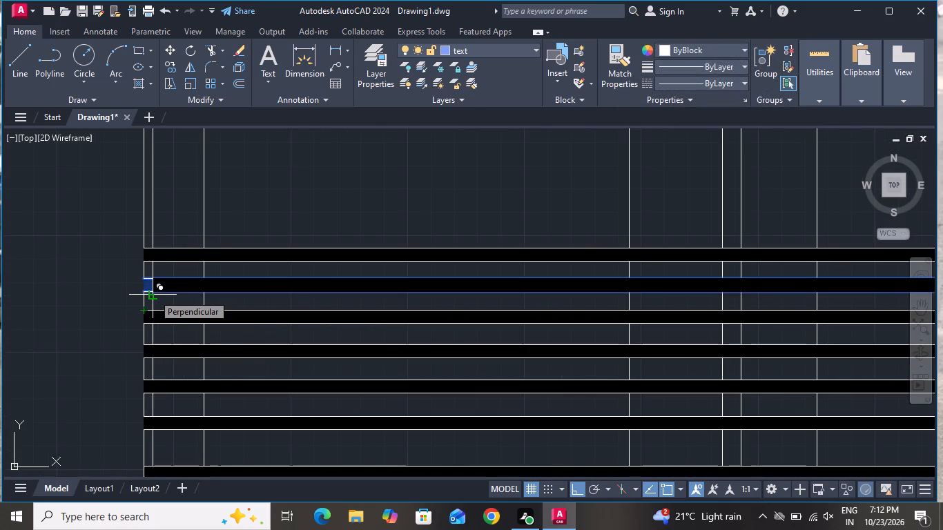
pyautogui.scroll(-4, 155, 320)
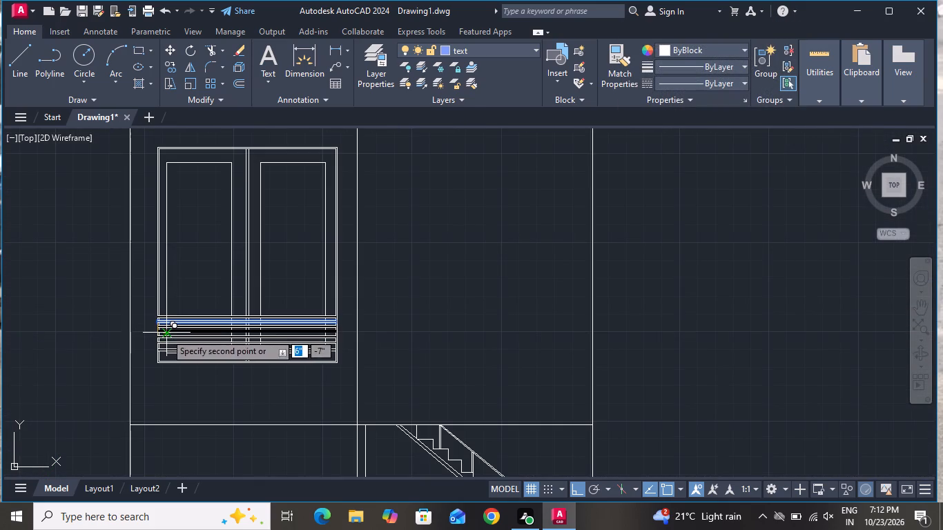
pyautogui.scroll(3, 168, 304)
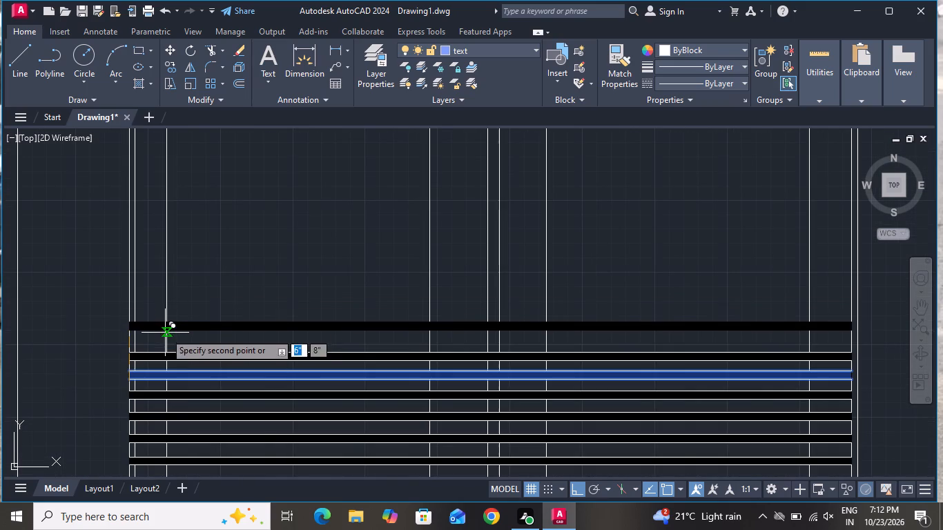
pyautogui.click(158, 338)
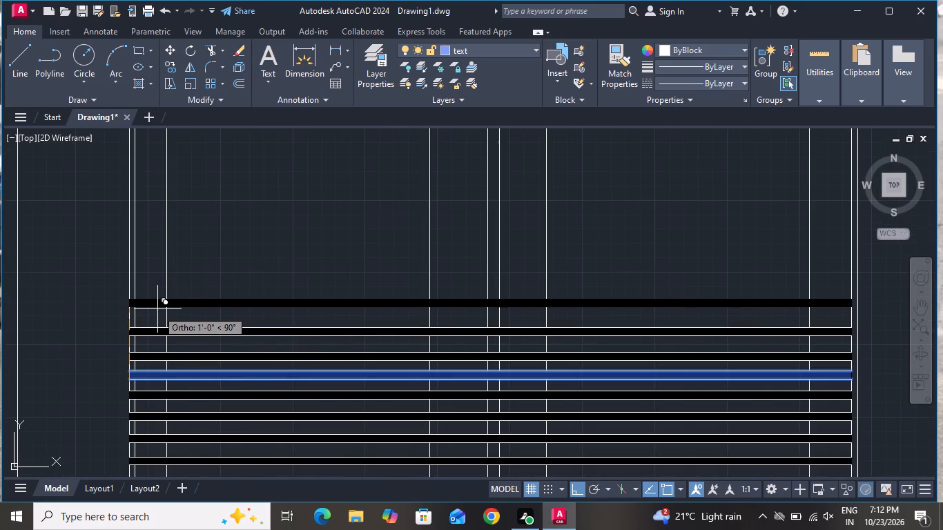
pyautogui.click(157, 309)
pyautogui.click(164, 274)
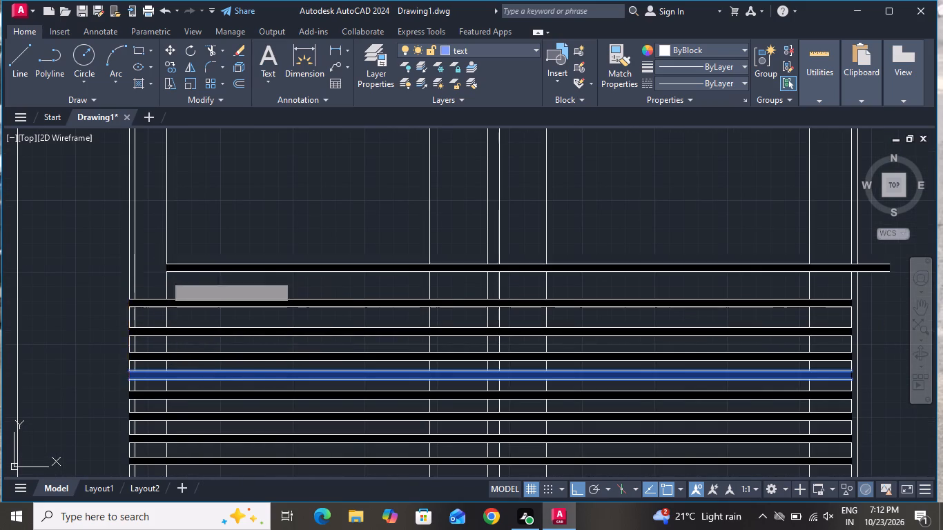
pyautogui.rightClick(221, 230)
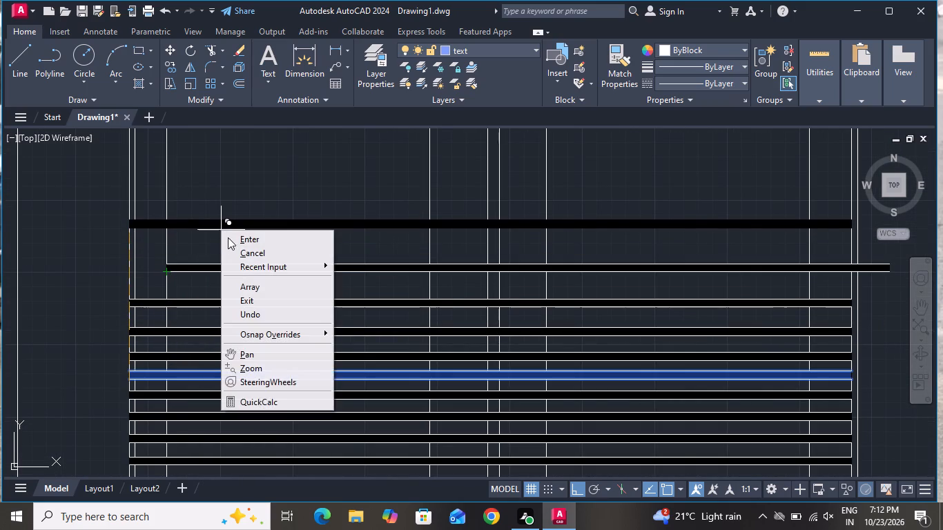
pyautogui.click(234, 245)
# Move the new topmost band horizontally so its left end meets the outer left frame line.
pyautogui.click(242, 250)
pyautogui.click(224, 277)
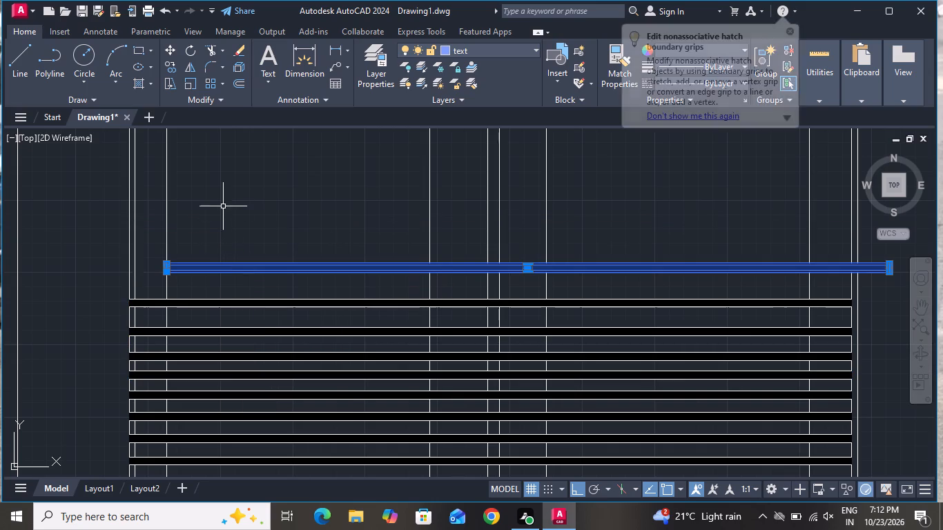
pyautogui.click(175, 52)
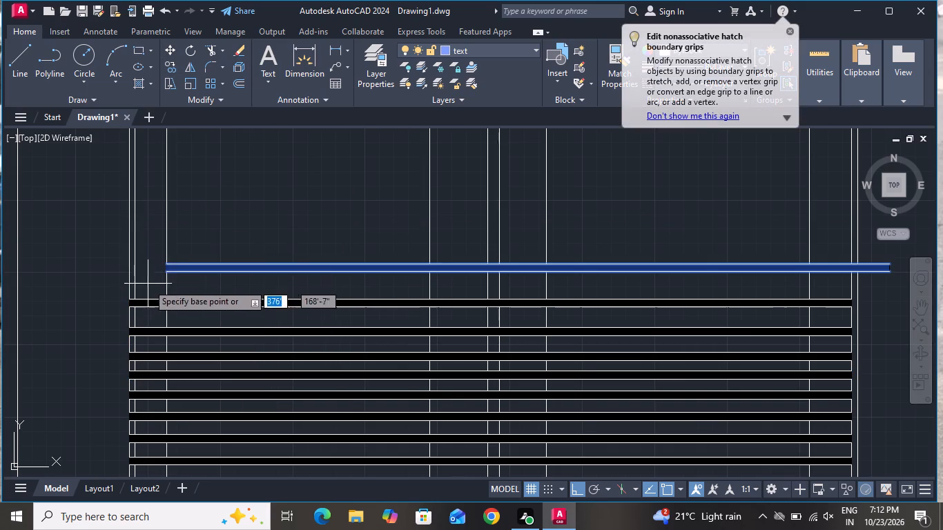
pyautogui.scroll(2, 150, 282)
pyautogui.click(191, 254)
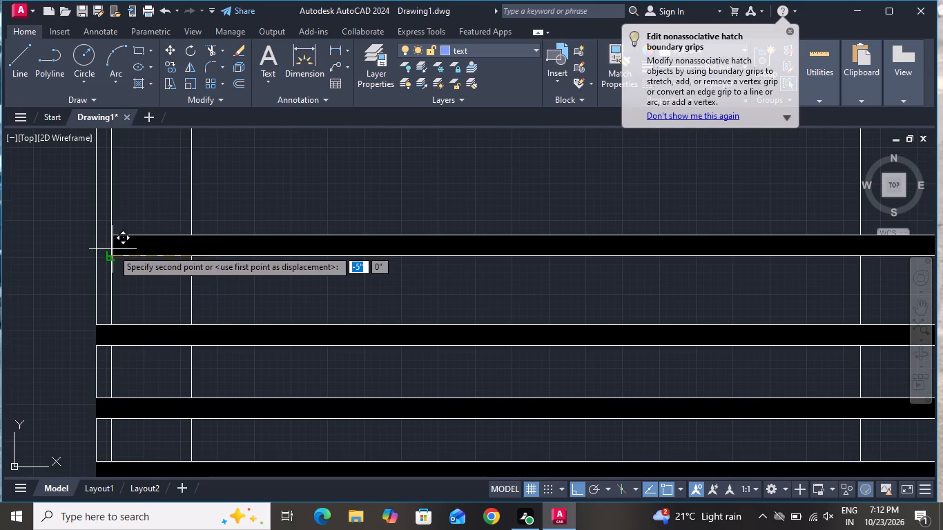
pyautogui.click(97, 259)
# Start drawing a line in the blank bay above the staircase, beside the framed opening with the railing bands.
pyautogui.scroll(-1, 135, 323)
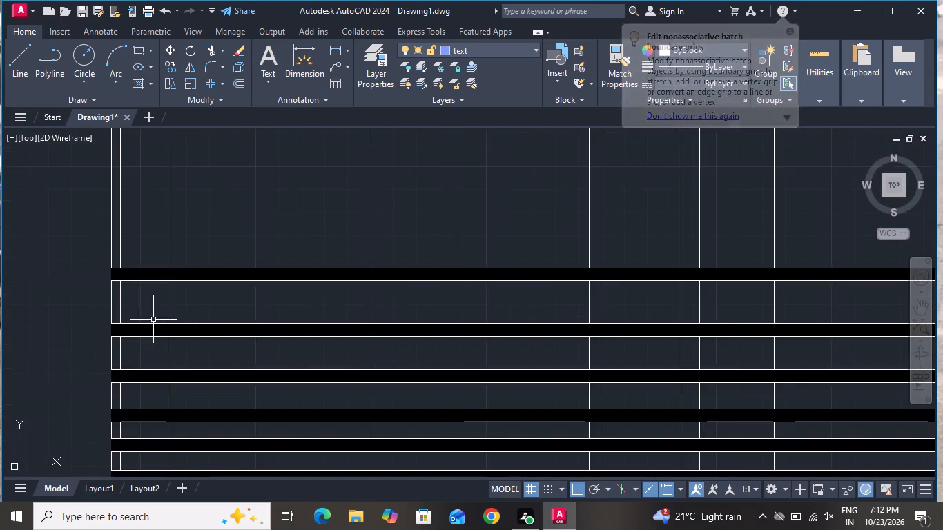
pyautogui.scroll(-4, 175, 308)
pyautogui.scroll(-1, 382, 268)
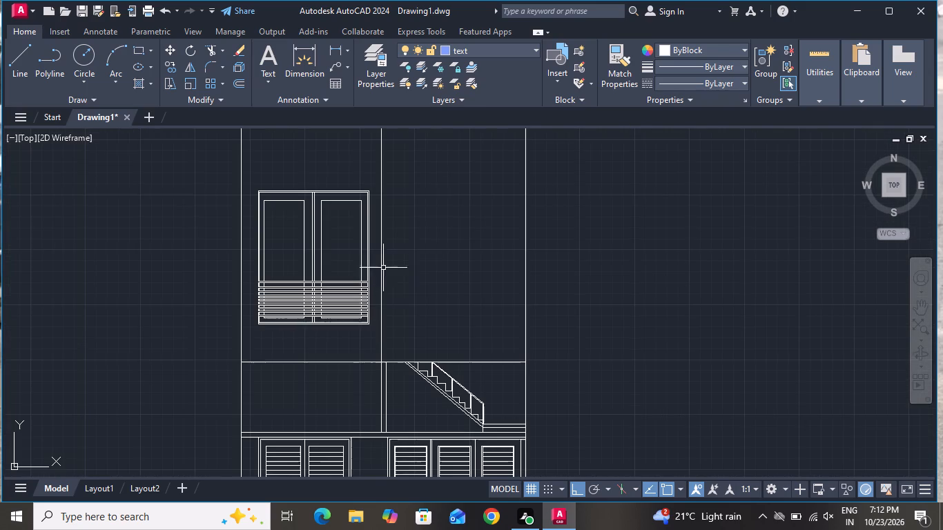
pyautogui.scroll(2, 383, 303)
pyautogui.scroll(-1, 383, 303)
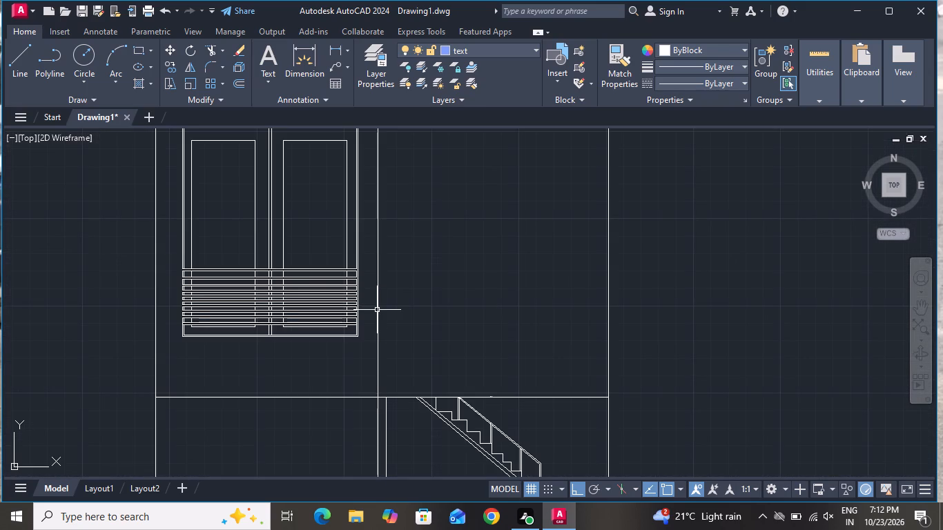
pyautogui.scroll(-1, 377, 311)
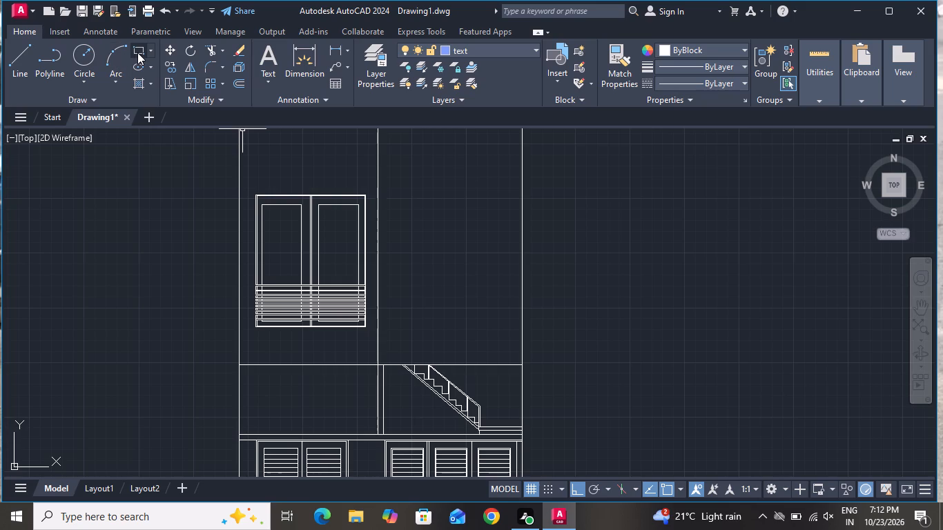
pyautogui.click(13, 53)
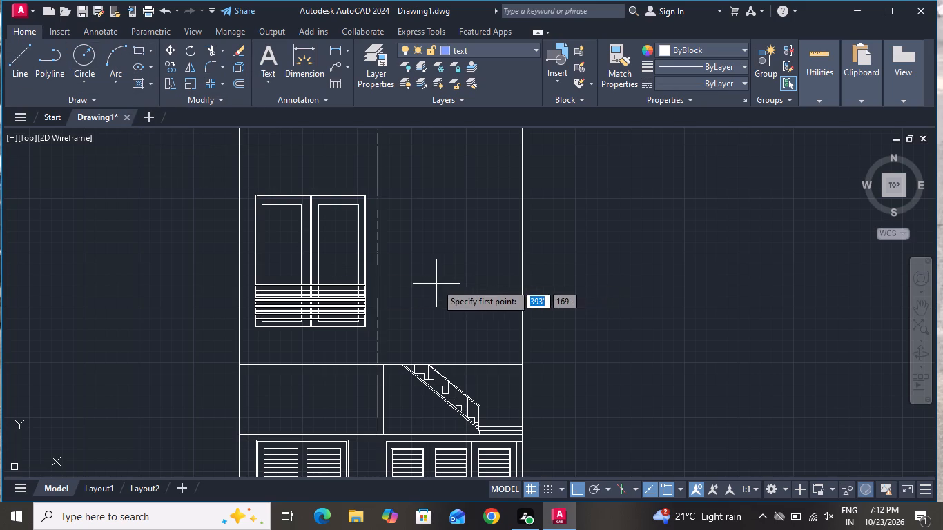
pyautogui.scroll(2, 436, 284)
pyautogui.scroll(-1, 429, 286)
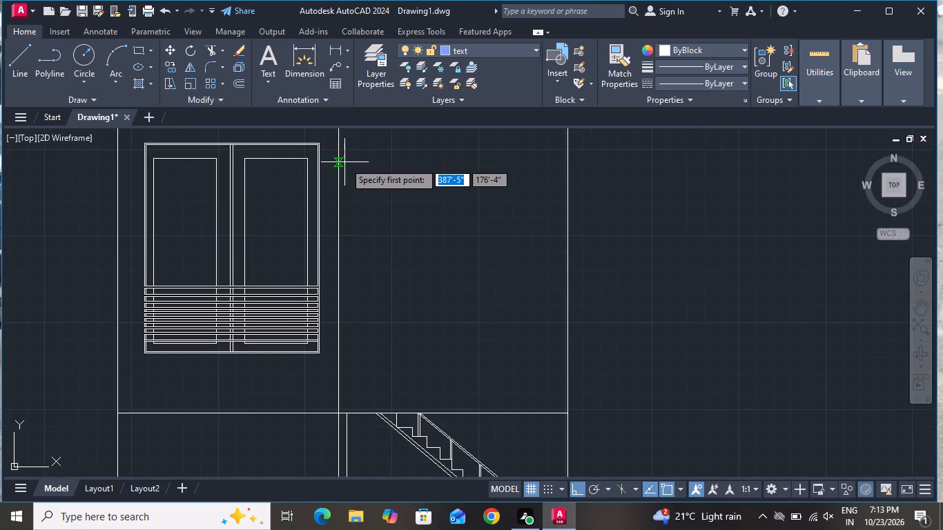
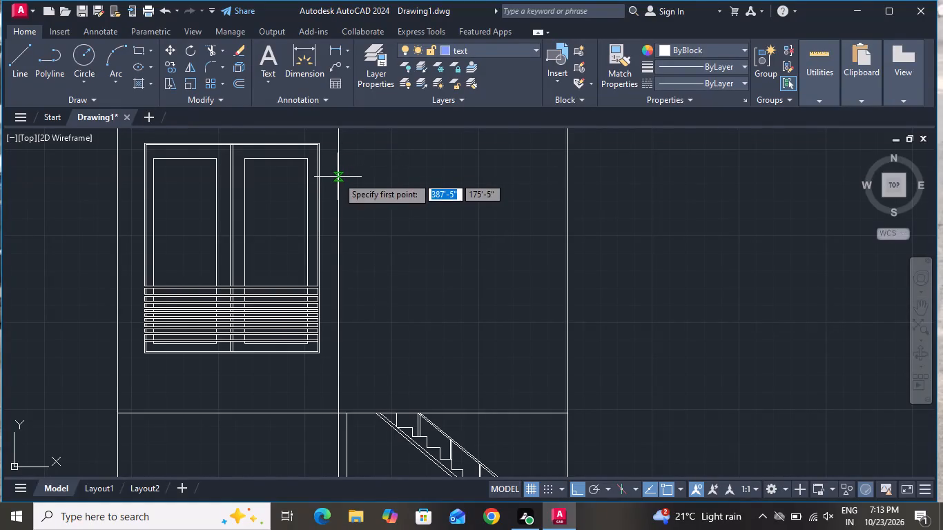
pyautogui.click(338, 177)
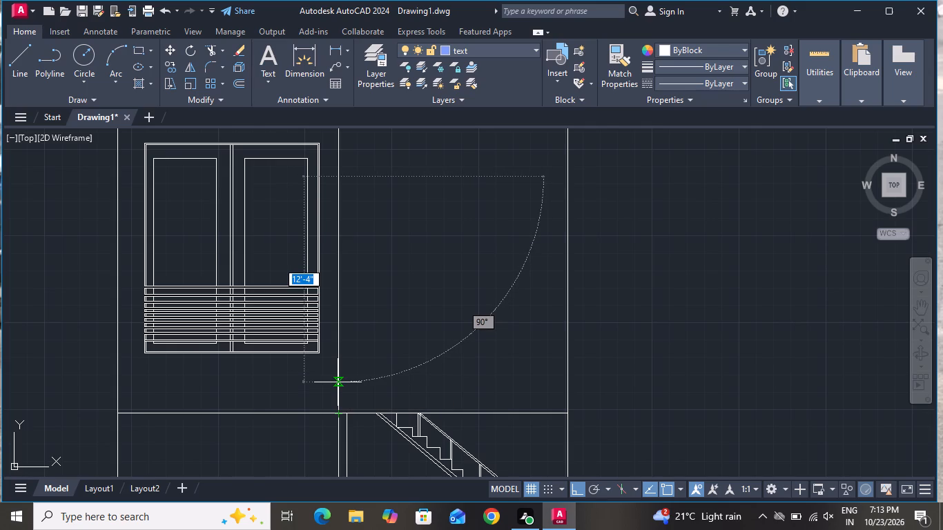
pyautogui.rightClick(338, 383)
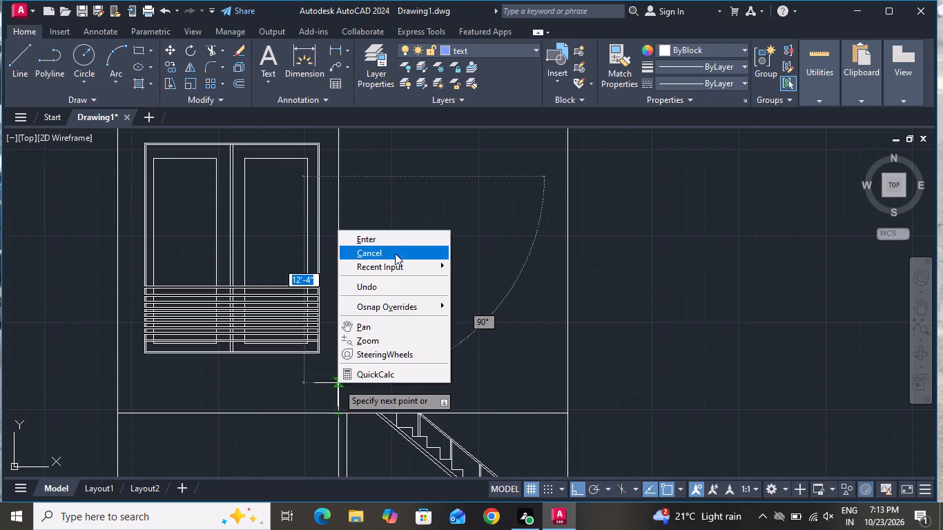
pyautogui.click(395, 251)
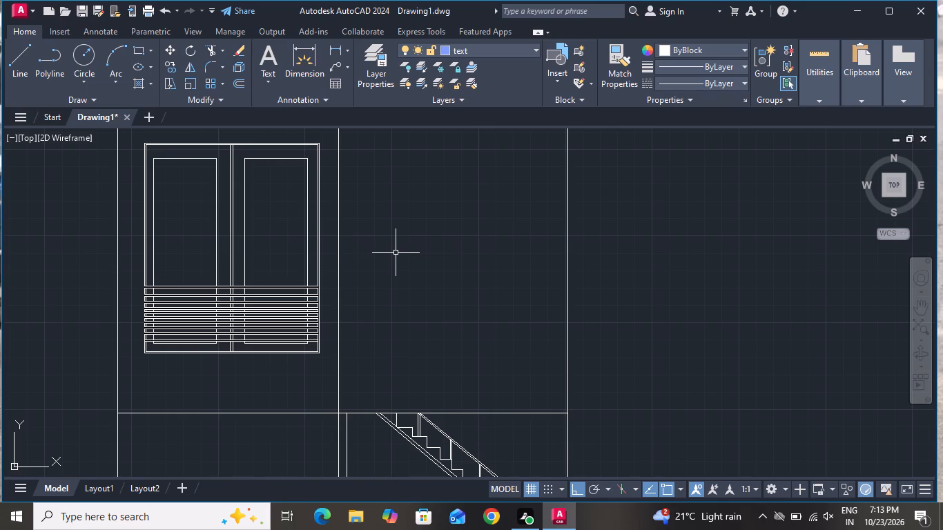
# Copy the lowest filled railing band straight down twice, about 4" and 7" below it, within the frame's bottom portion.
pyautogui.scroll(2, 194, 374)
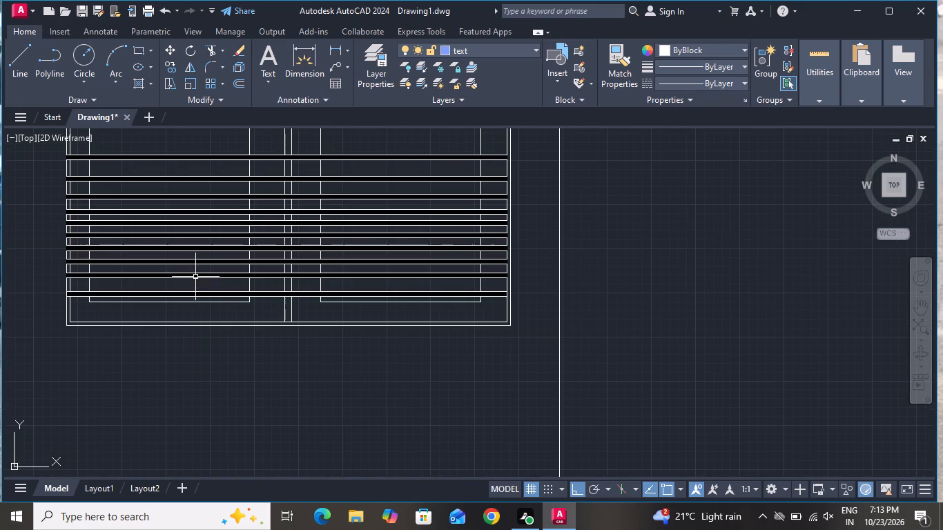
pyautogui.click(193, 284)
pyautogui.click(168, 291)
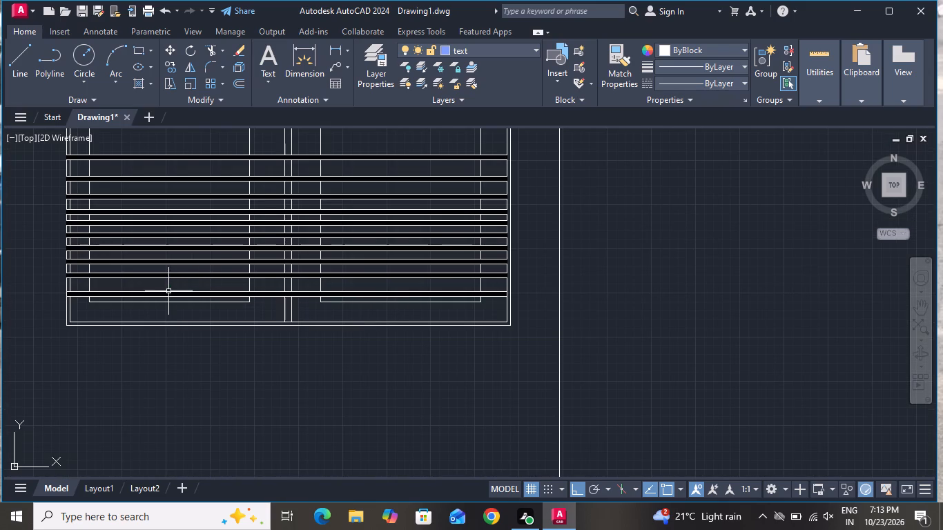
pyautogui.scroll(3, 159, 301)
pyautogui.click(182, 254)
pyautogui.click(162, 291)
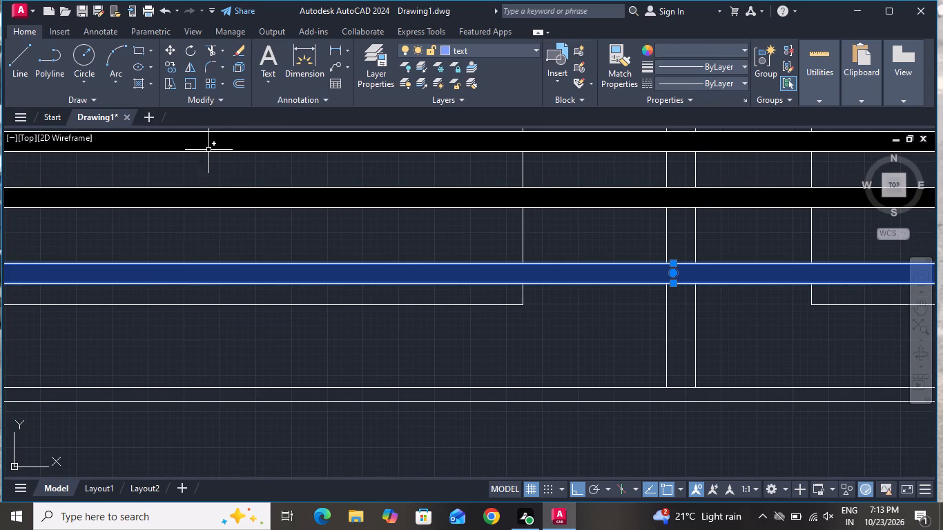
pyautogui.click(167, 63)
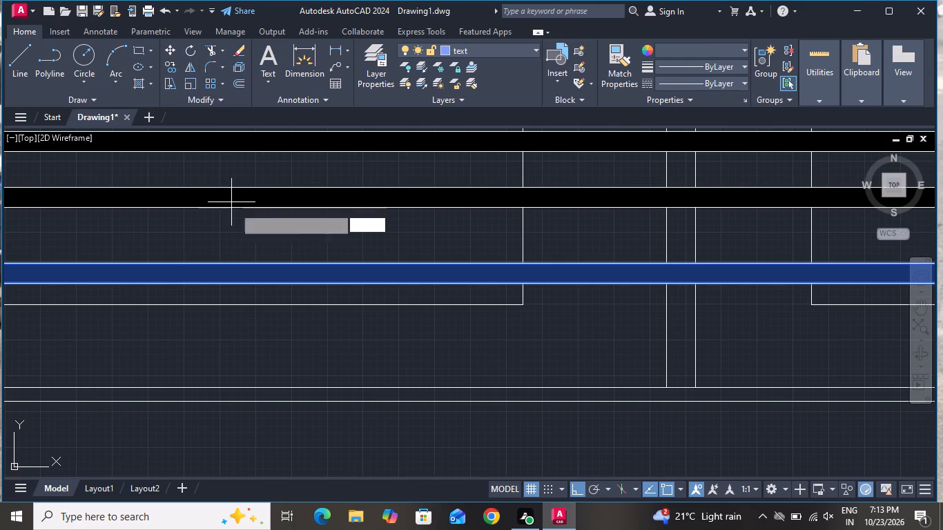
pyautogui.scroll(-4, 240, 228)
pyautogui.scroll(4, 199, 275)
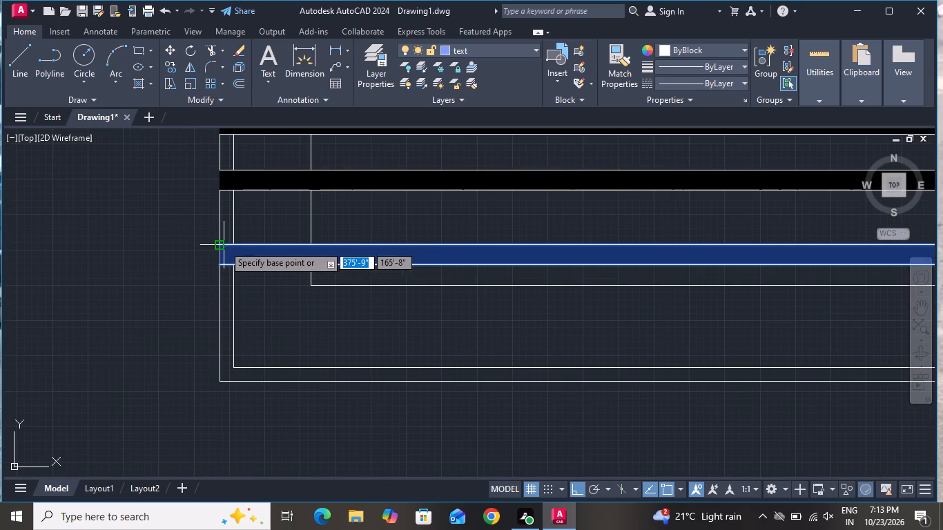
pyautogui.click(220, 242)
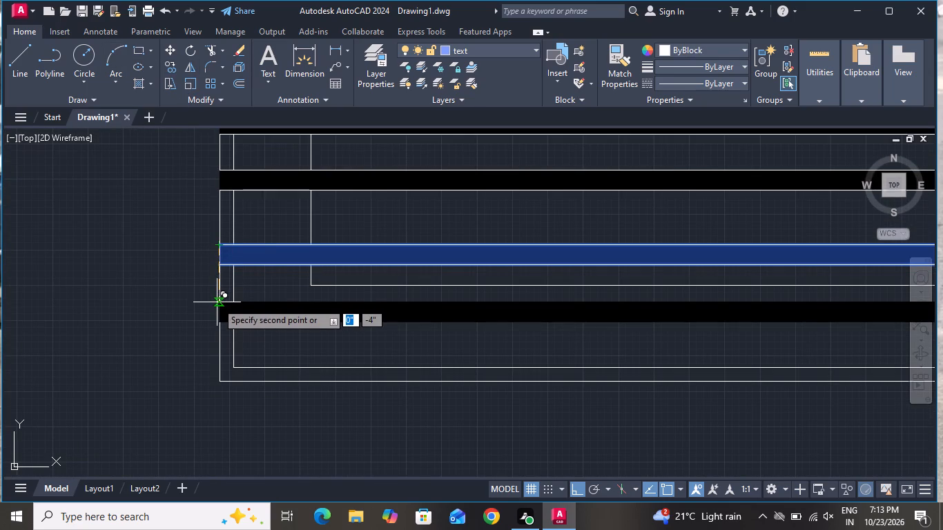
pyautogui.click(220, 300)
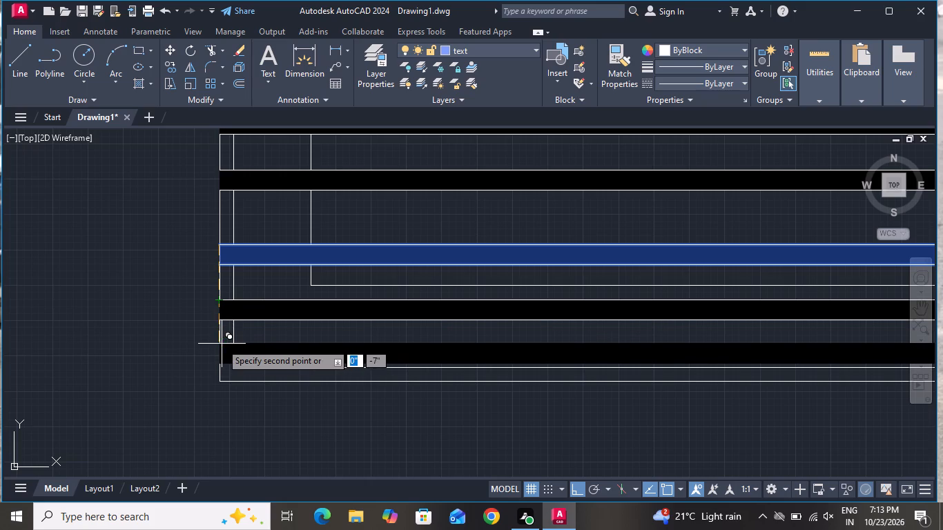
pyautogui.click(217, 342)
pyautogui.scroll(-1, 208, 405)
pyautogui.rightClick(207, 405)
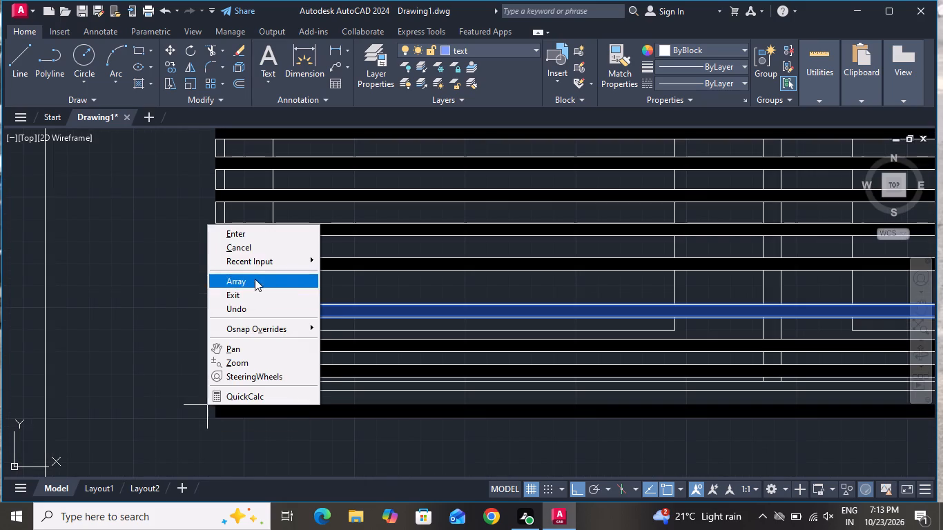
pyautogui.click(256, 252)
# Move the third filled band from the bottom slightly upward along the outer left frame line.
pyautogui.scroll(-3, 265, 346)
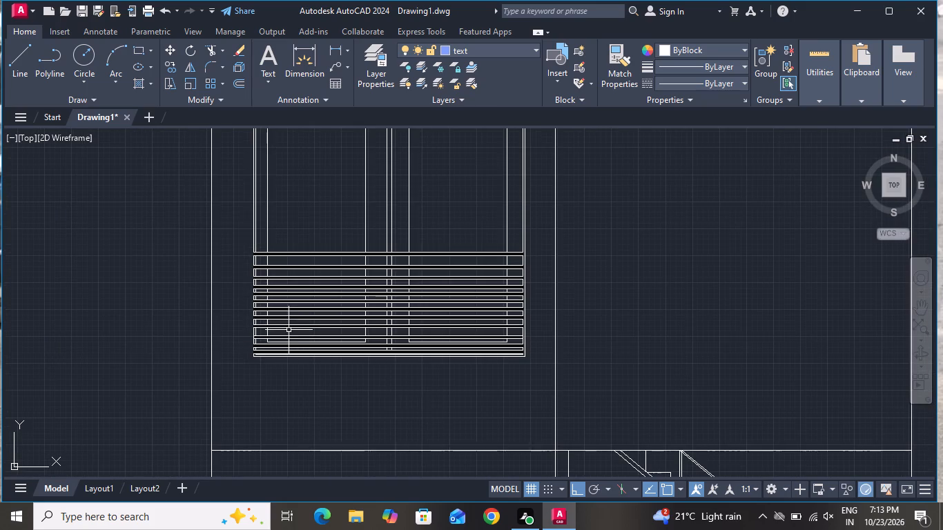
pyautogui.scroll(3, 285, 330)
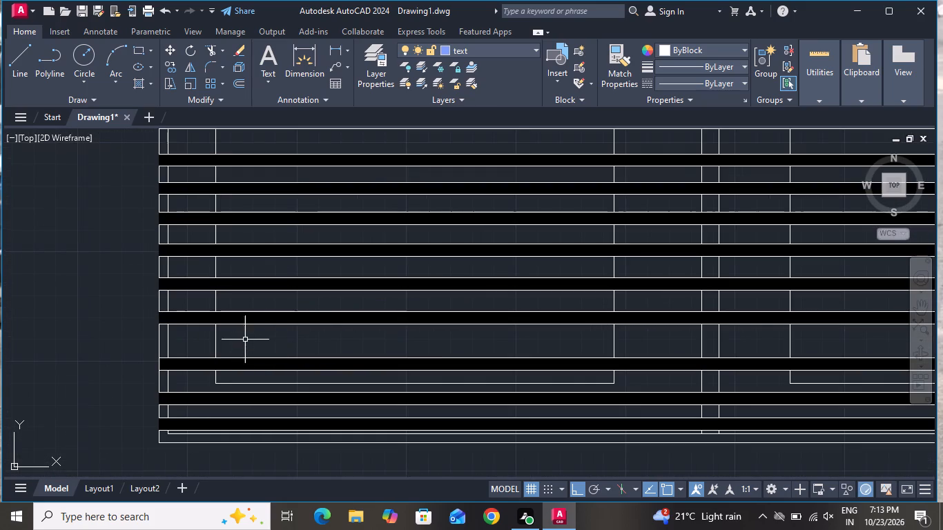
pyautogui.scroll(-4, 248, 335)
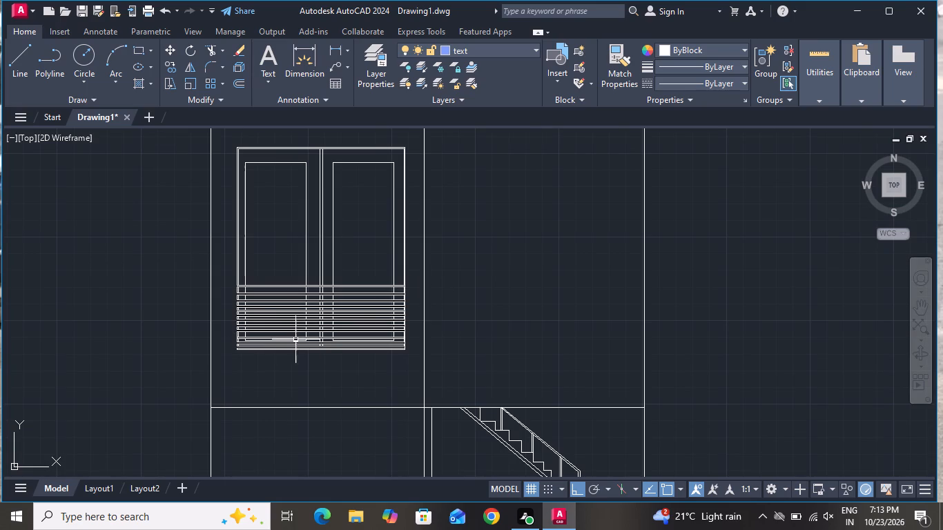
pyautogui.scroll(4, 278, 341)
pyautogui.click(270, 313)
pyautogui.click(251, 340)
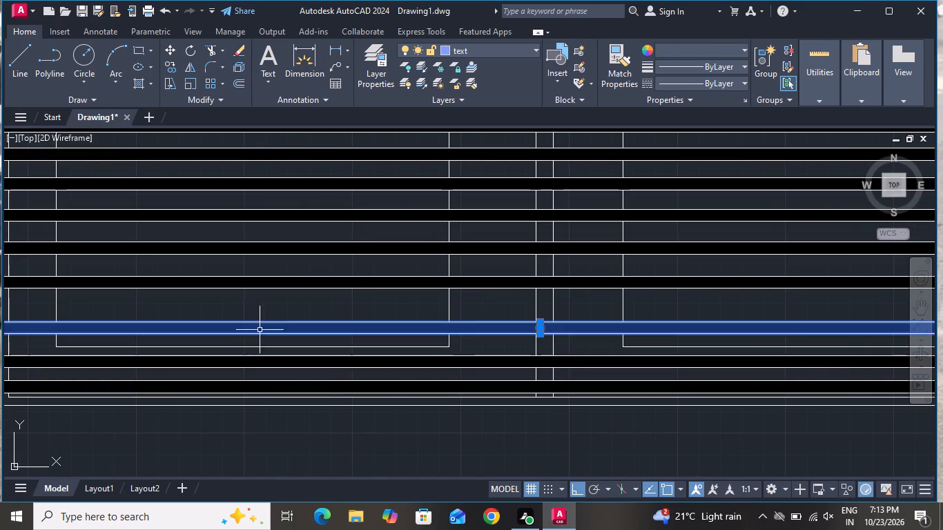
pyautogui.scroll(-3, 268, 322)
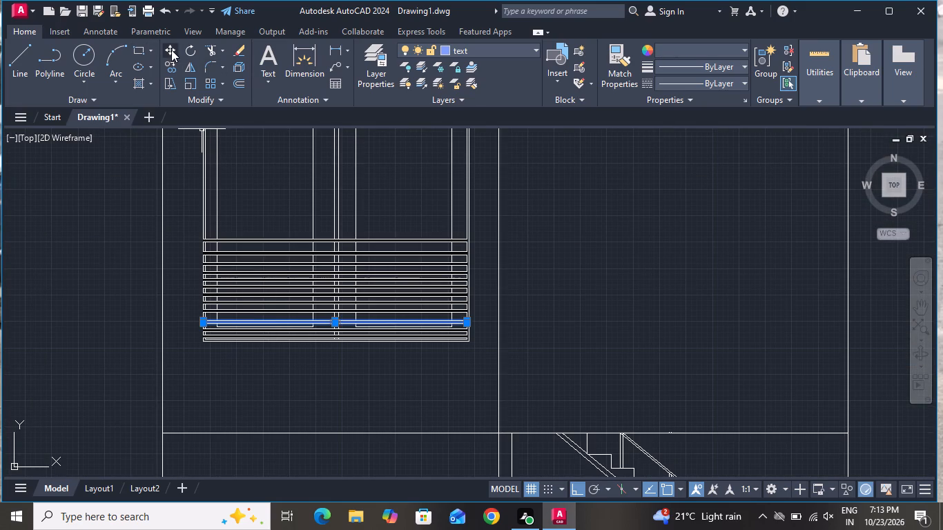
pyautogui.click(171, 50)
pyautogui.scroll(3, 204, 310)
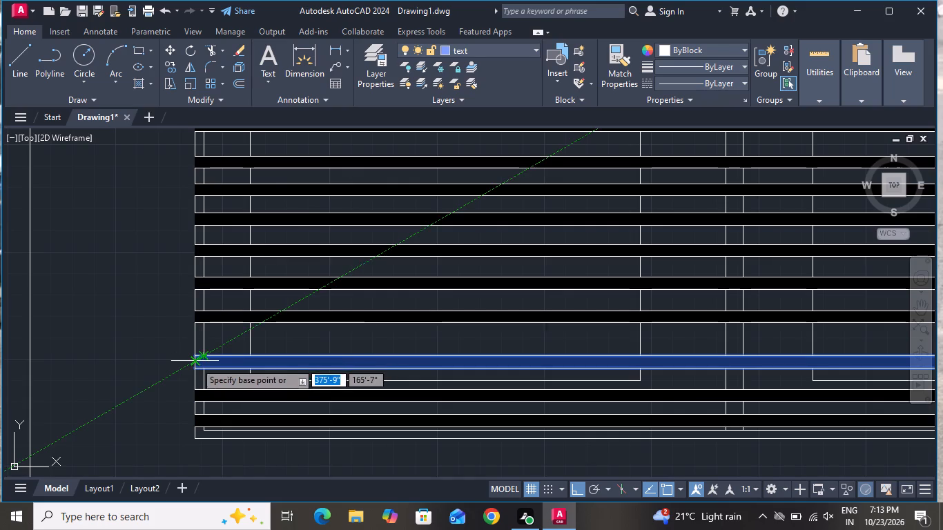
pyautogui.click(191, 356)
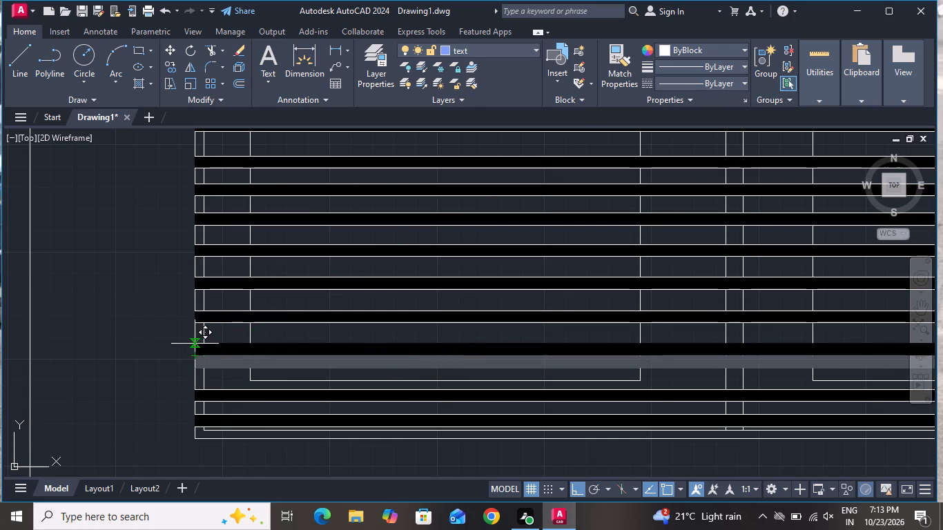
pyautogui.click(195, 348)
# Draw a horizontal line rightward from the bay's left vertical line, slightly below the railing bands, continuing vertically upward well past the framed opening's top.
pyautogui.scroll(-1, 200, 353)
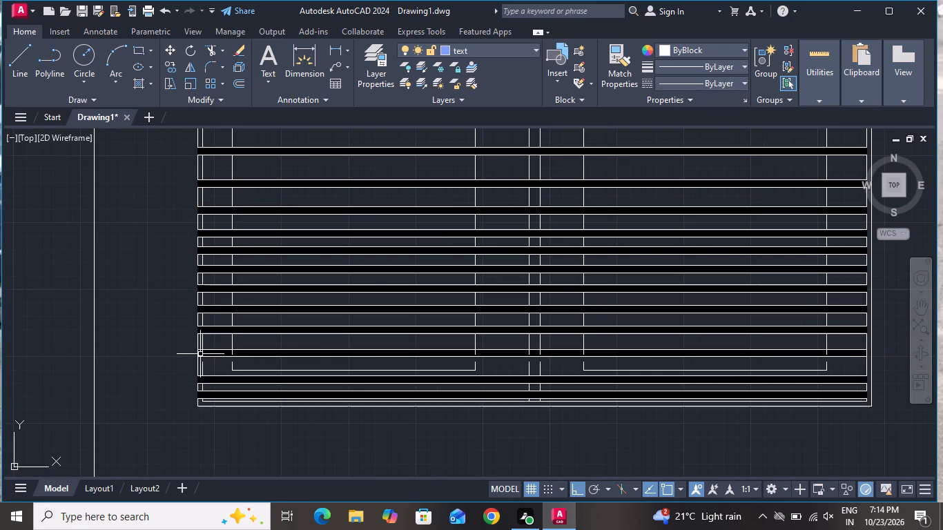
pyautogui.scroll(-2, 204, 357)
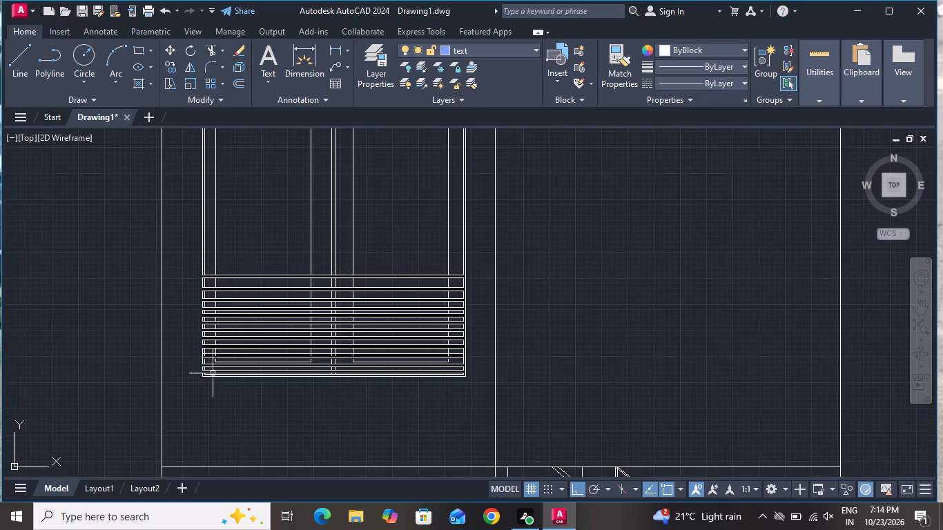
pyautogui.scroll(-2, 216, 386)
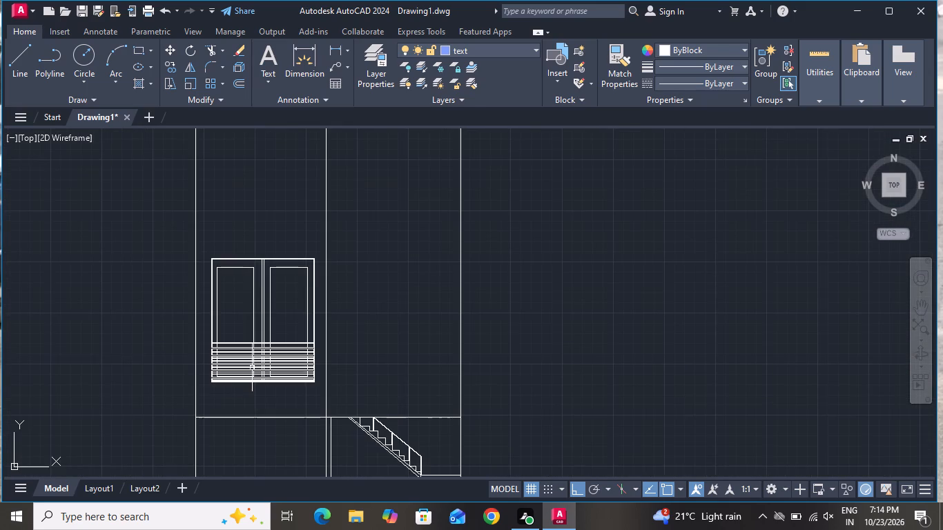
pyautogui.click(12, 60)
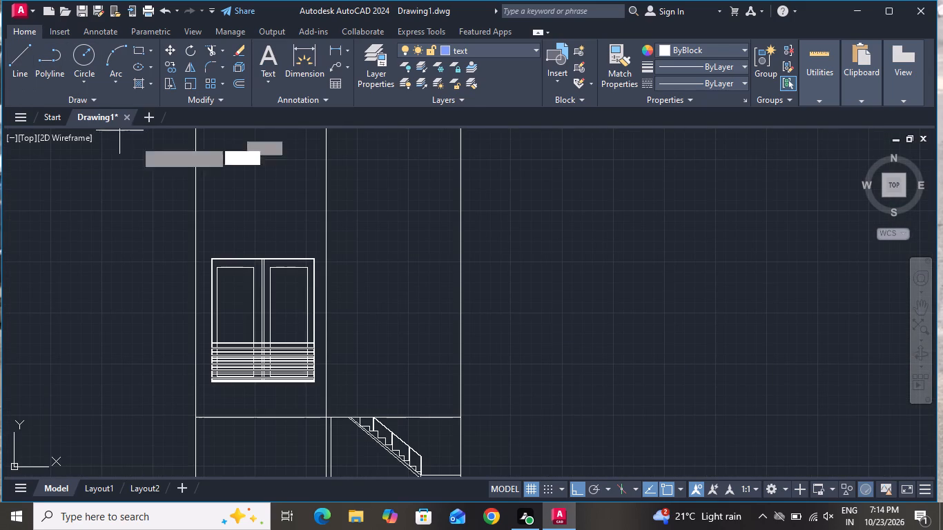
pyautogui.scroll(1, 316, 336)
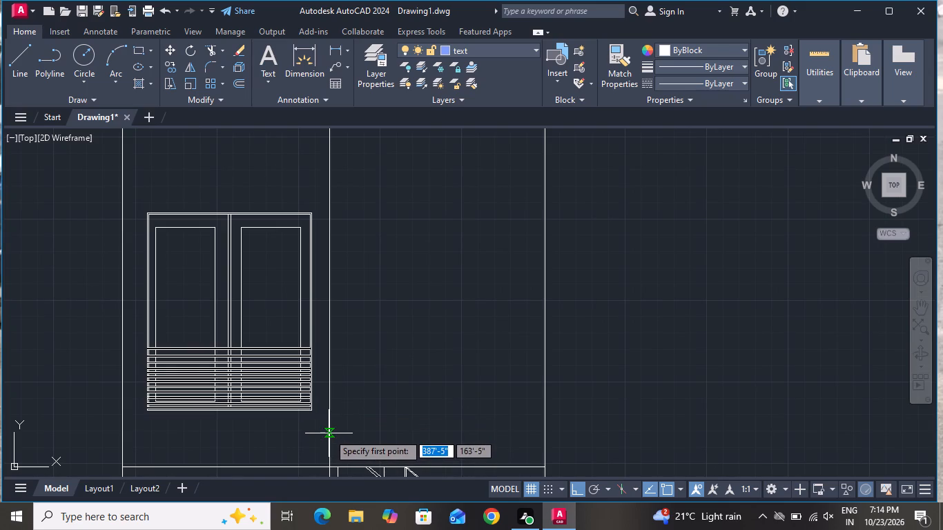
pyautogui.click(331, 435)
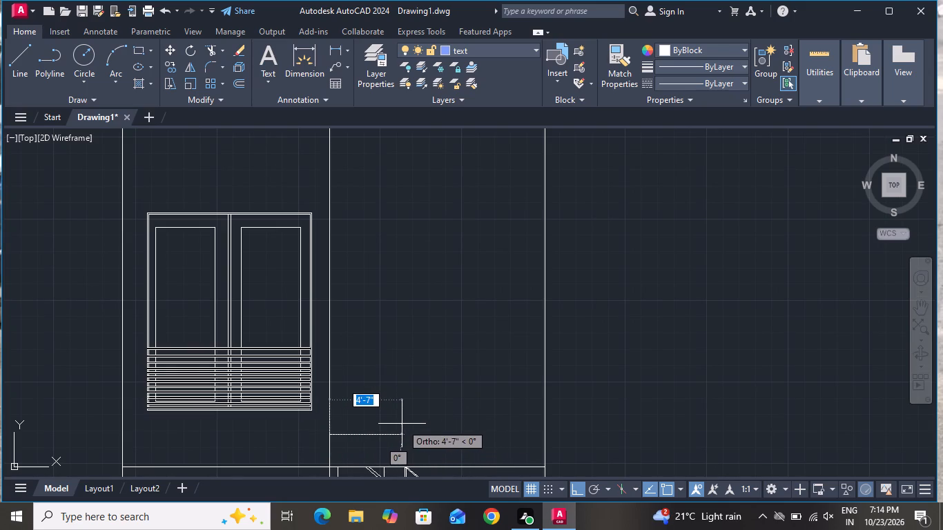
pyautogui.click(416, 424)
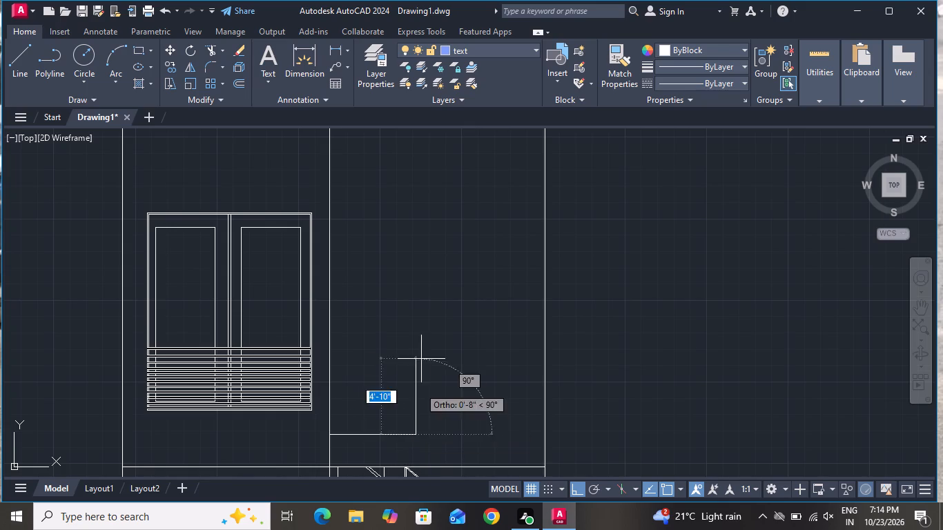
pyautogui.scroll(-3, 420, 216)
pyautogui.click(418, 151)
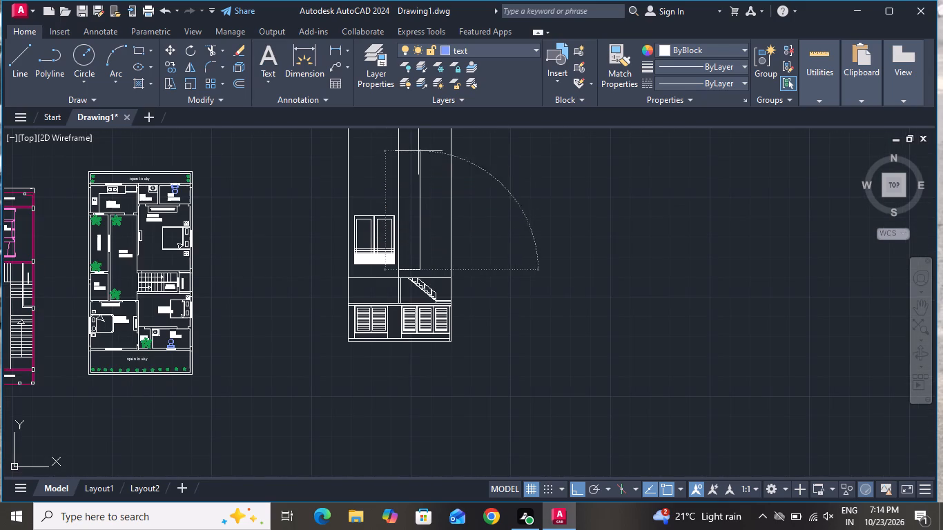
pyautogui.rightClick(417, 151)
pyautogui.click(447, 179)
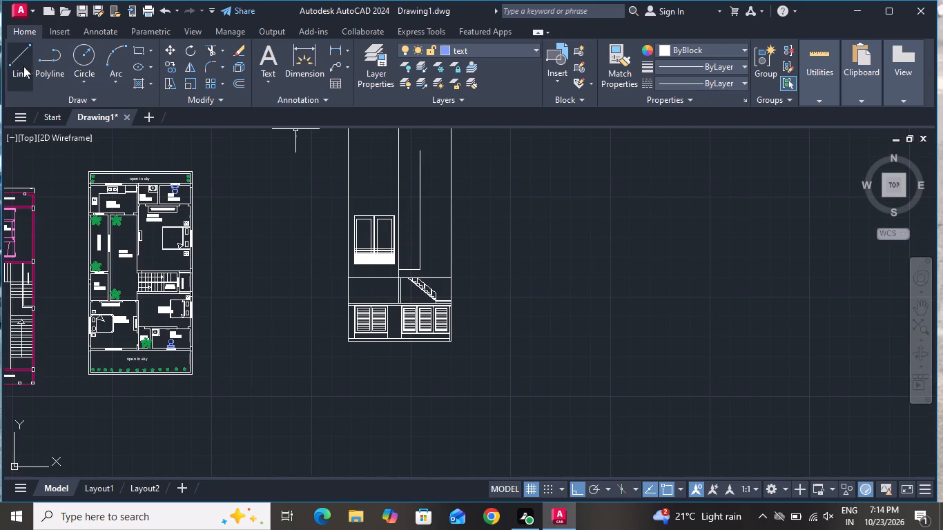
# Draw a horizontal line near the framed opening's top level, from the bay's left vertical line to the new vertical line.
pyautogui.click(20, 60)
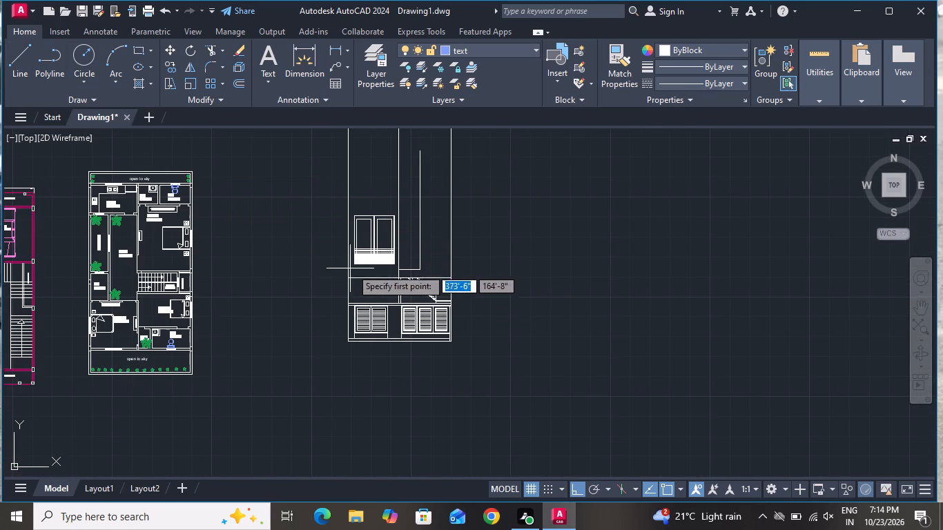
pyautogui.scroll(3, 400, 215)
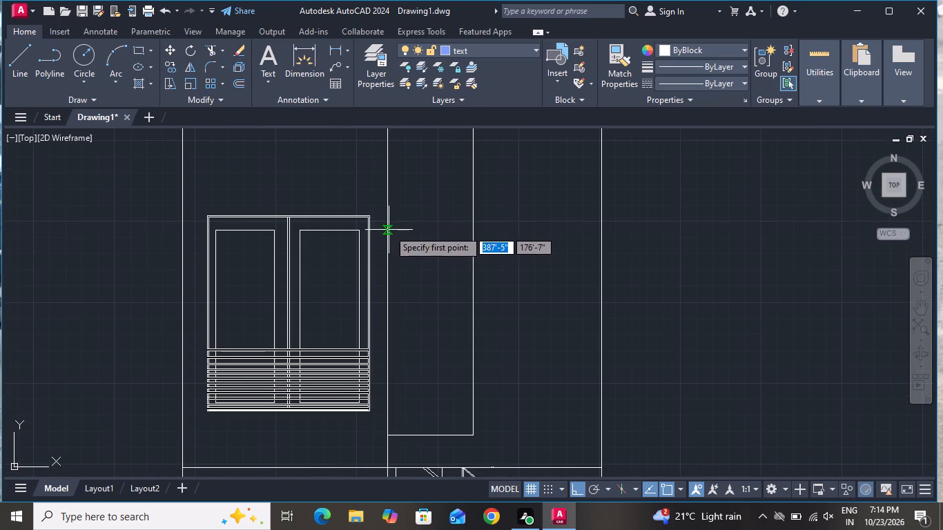
pyautogui.click(388, 227)
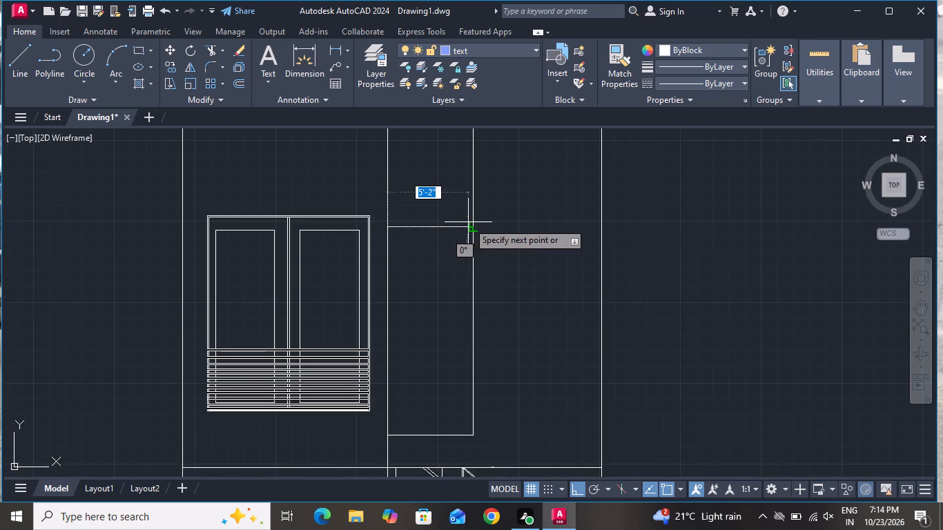
pyautogui.click(469, 224)
pyautogui.rightClick(467, 225)
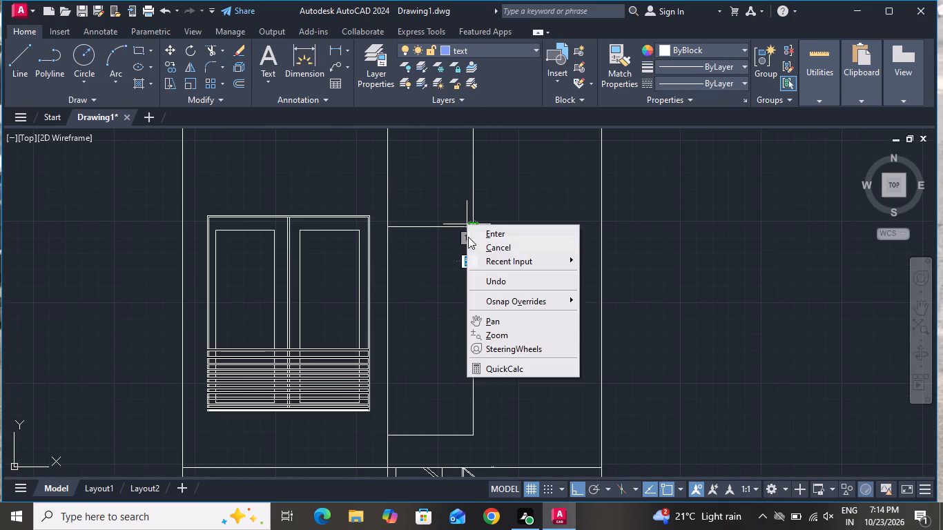
pyautogui.click(476, 242)
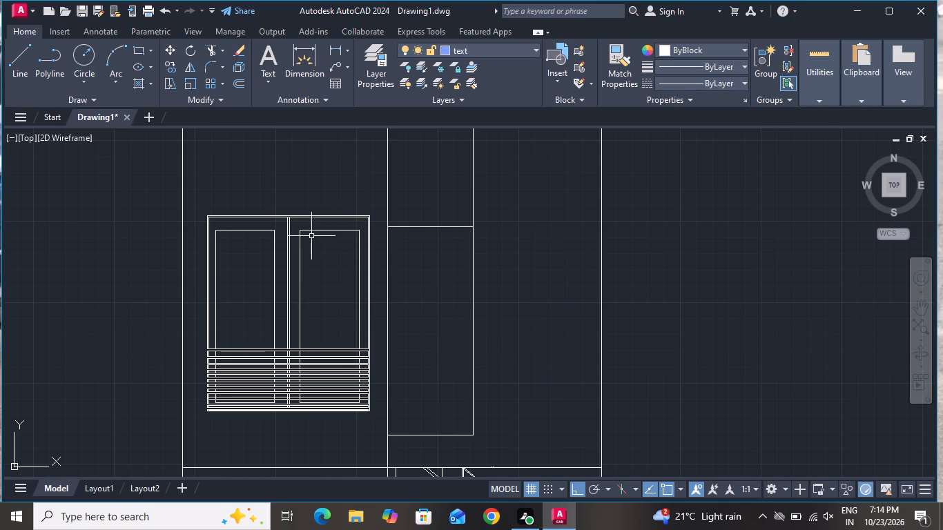
# Draw a line leftward from the tall panel's right edge, just below its top, continuing down about 12'-8" to the panel's bottom line.
pyautogui.scroll(1, 311, 236)
pyautogui.scroll(-1, 311, 236)
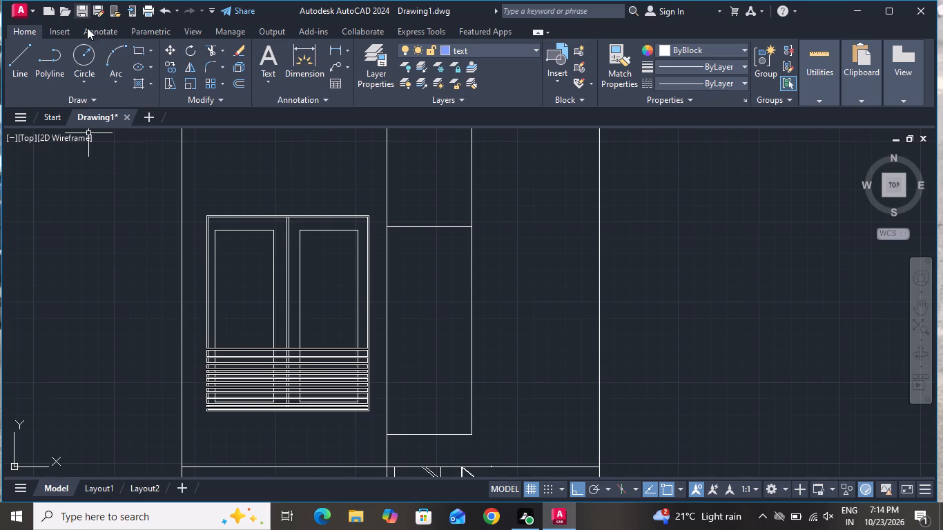
pyautogui.click(14, 48)
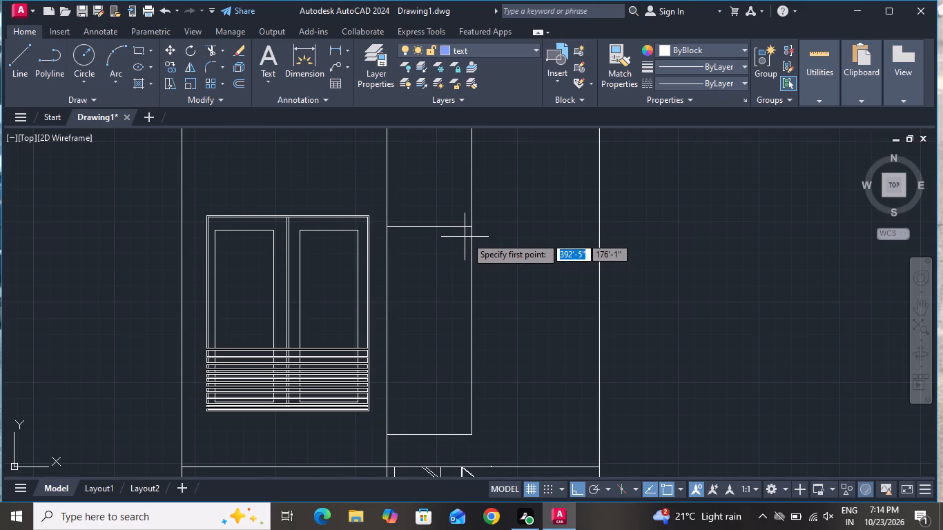
pyautogui.click(471, 238)
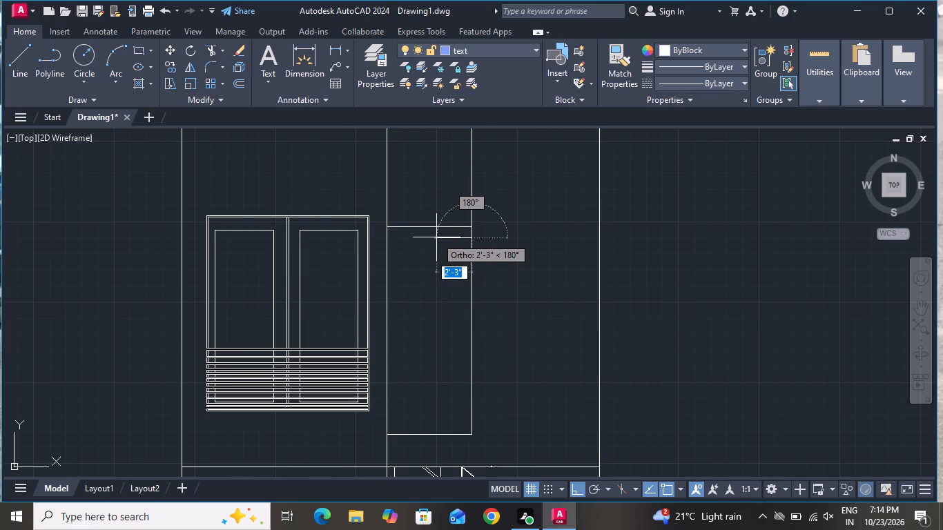
pyautogui.click(433, 239)
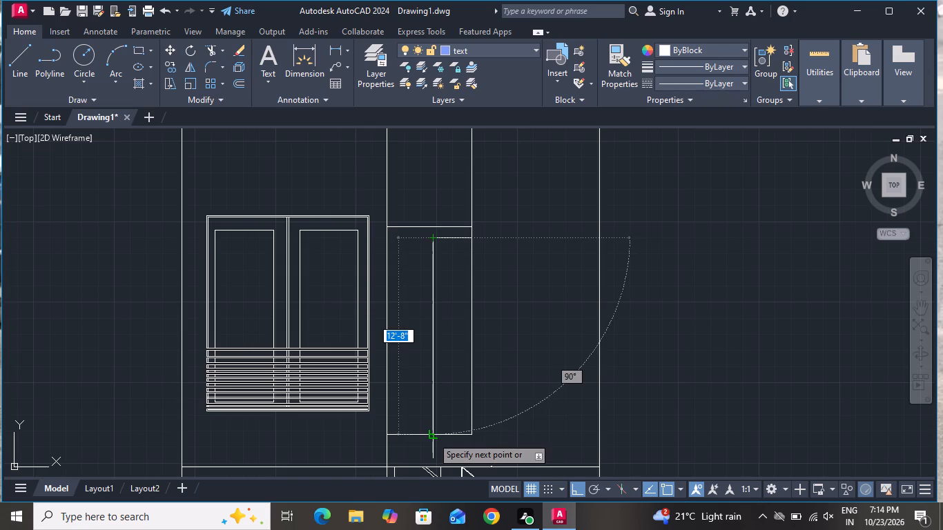
pyautogui.click(432, 437)
pyautogui.rightClick(432, 415)
pyautogui.click(463, 271)
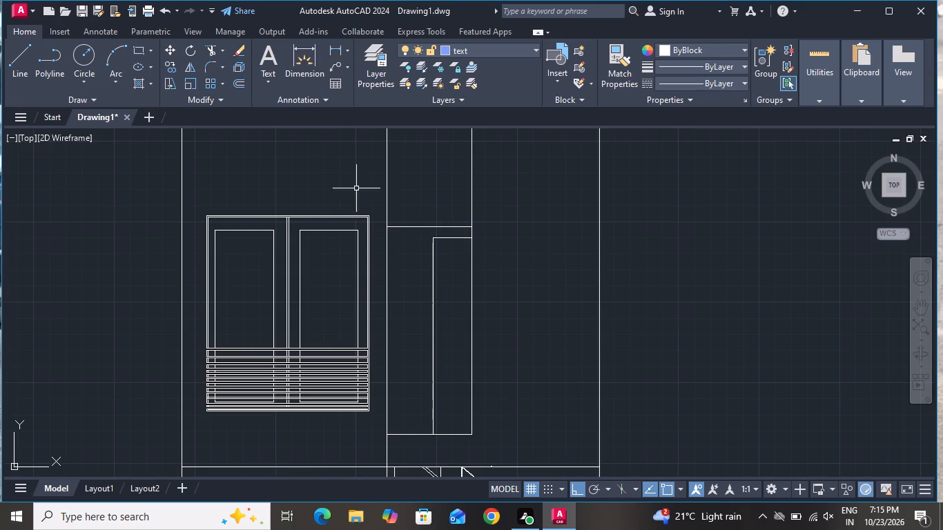
# Draw an inset rectangle about 1'-9" by 11'-3" inside the narrow right-hand section of the tall panel.
pyautogui.click(138, 48)
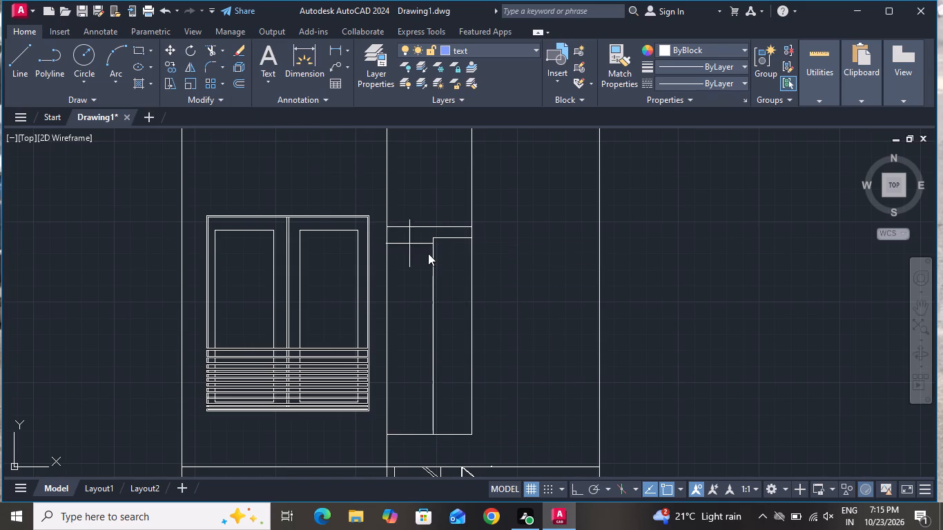
pyautogui.scroll(2, 436, 251)
pyautogui.click(436, 240)
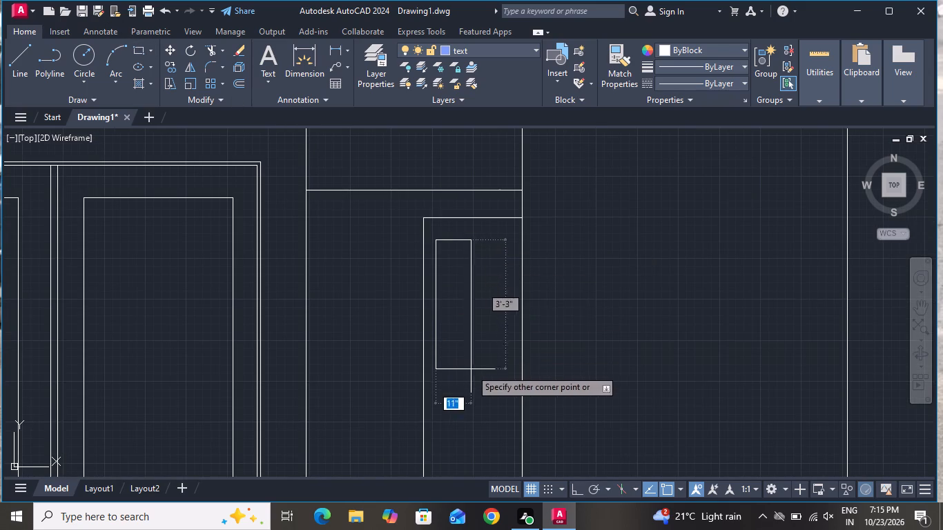
pyautogui.scroll(-3, 487, 370)
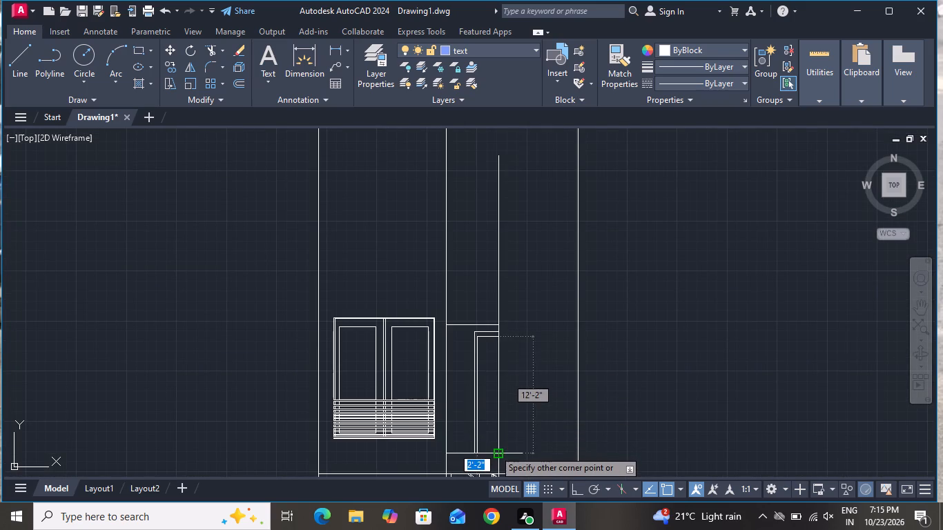
pyautogui.scroll(3, 497, 450)
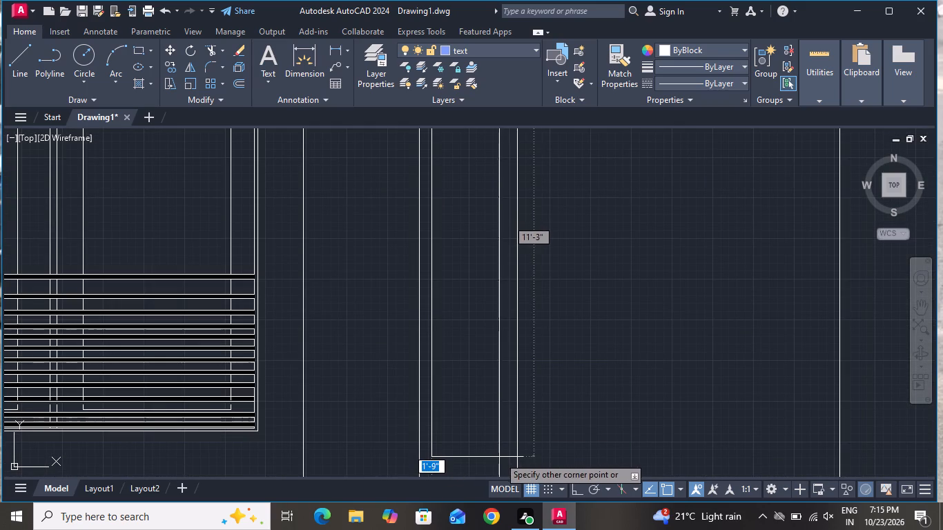
pyautogui.click(500, 457)
pyautogui.scroll(-2, 503, 420)
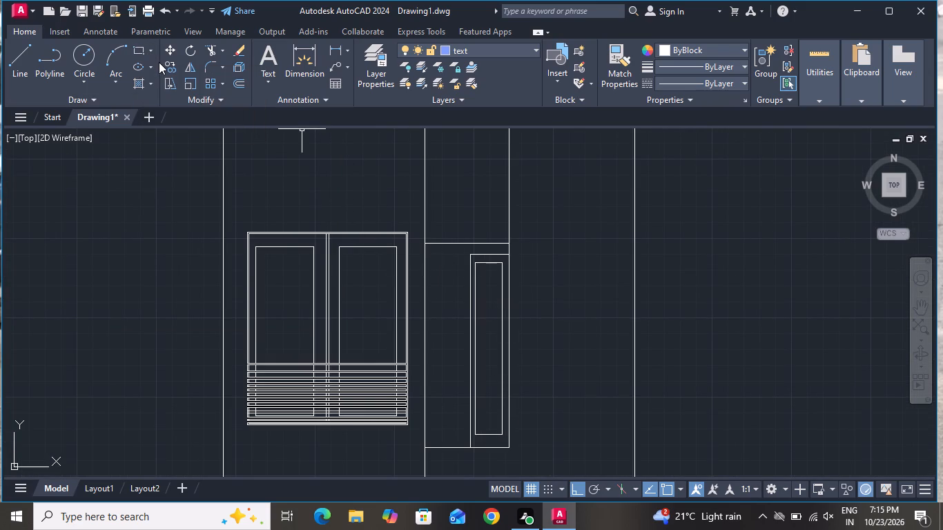
# Draw a second tall rectangle, about 2'-2" by 11'-4", inside the panel's left-hand section beside the first.
pyautogui.click(137, 50)
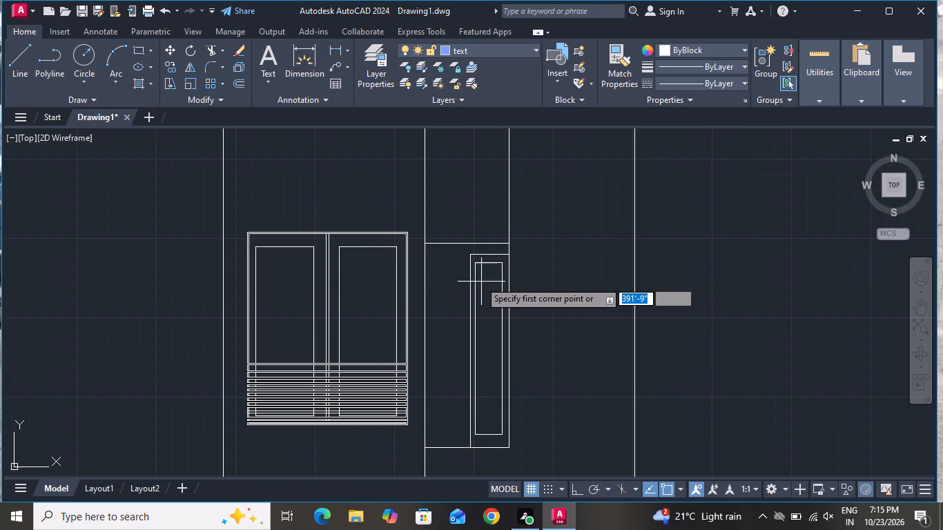
pyautogui.scroll(1, 456, 266)
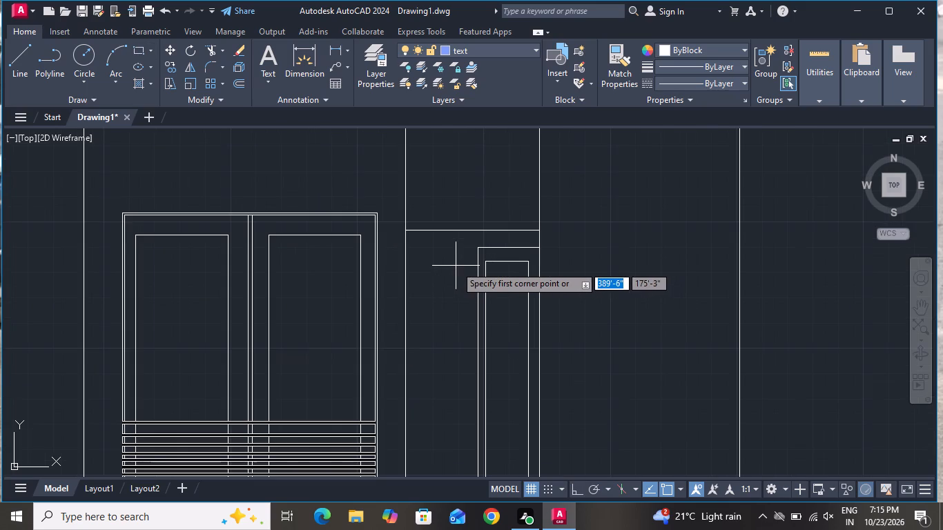
pyautogui.click(414, 259)
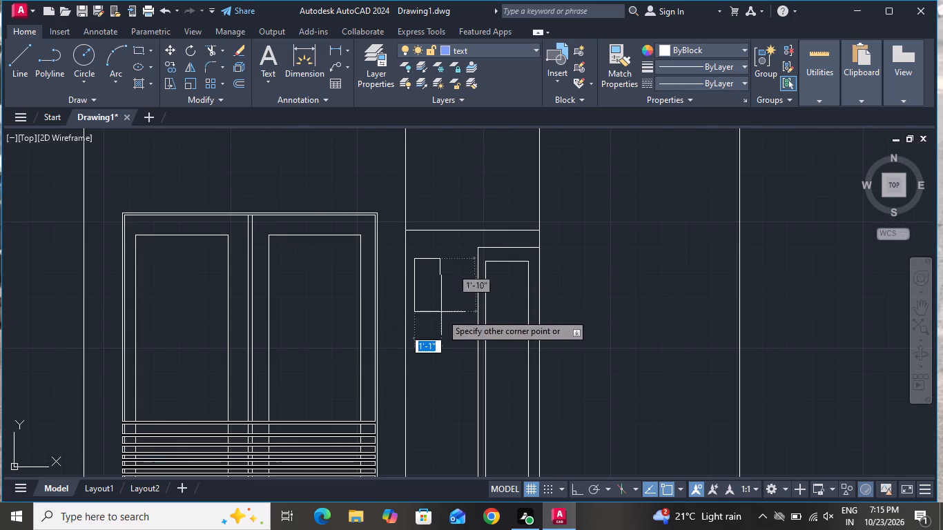
pyautogui.scroll(-1, 456, 344)
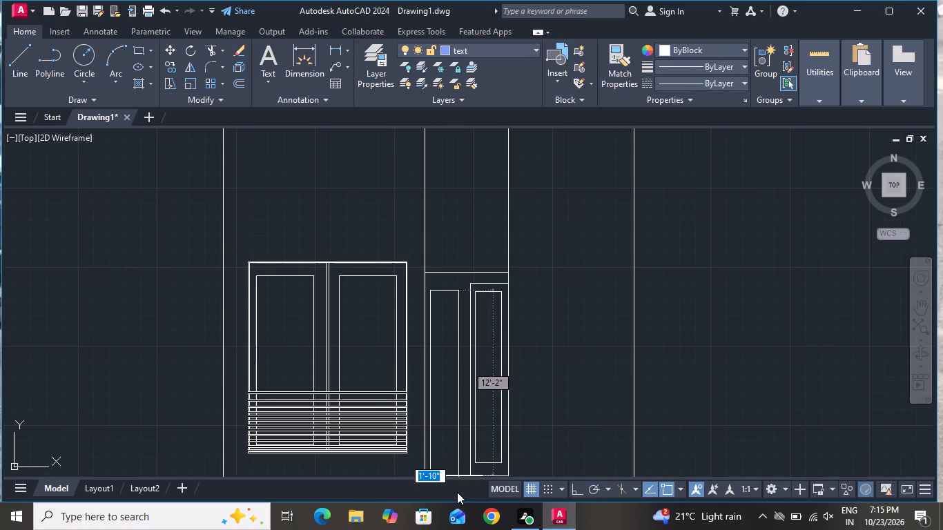
pyautogui.scroll(1, 463, 472)
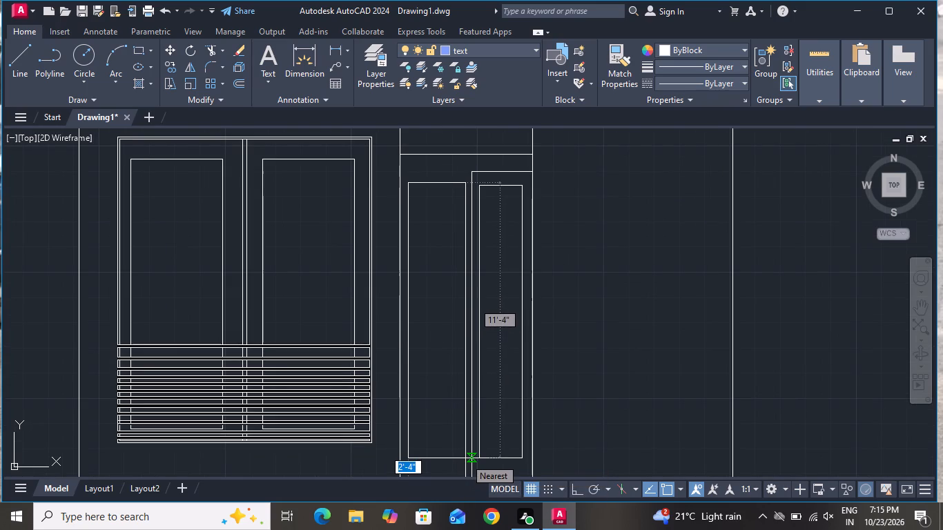
pyautogui.click(460, 460)
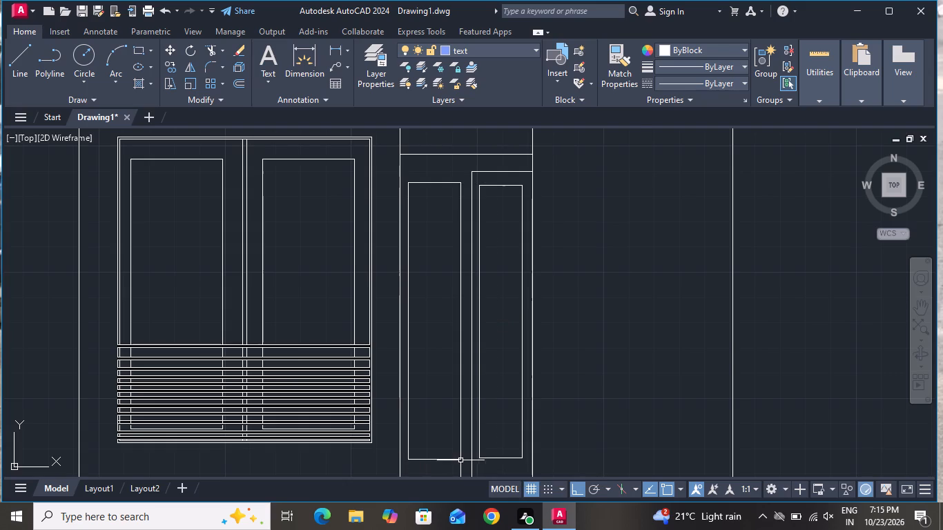
# Draw a horizontal line about 2'-2" long across the left-hand inset rectangle, slightly below its top edge.
pyautogui.scroll(-2, 483, 456)
pyautogui.scroll(2, 492, 329)
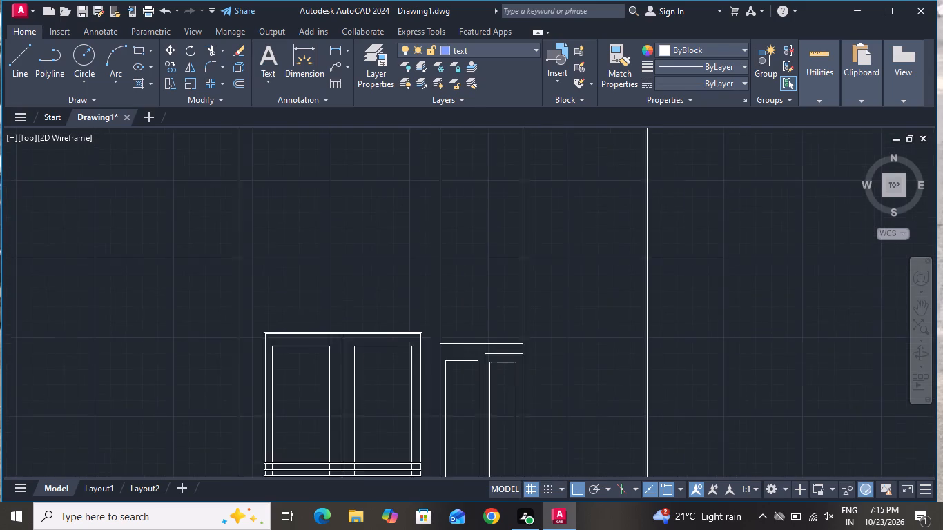
pyautogui.scroll(1, 492, 329)
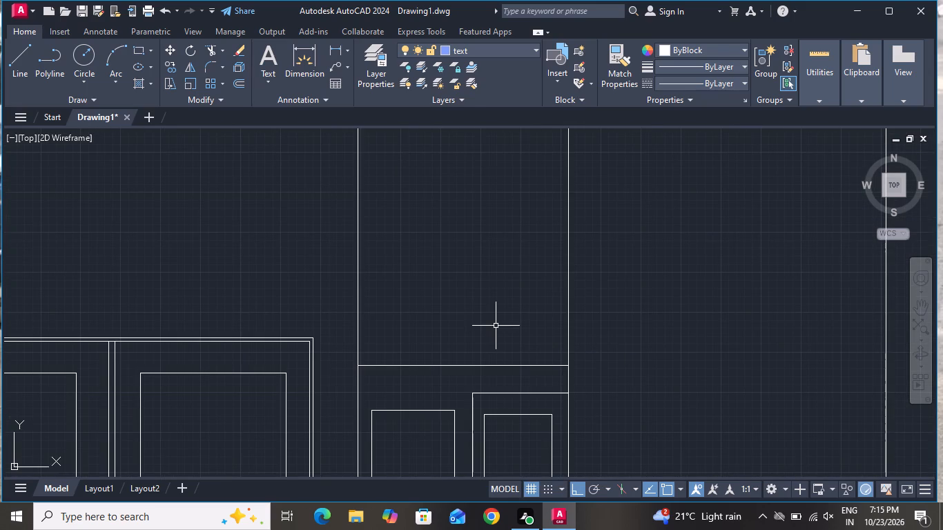
pyautogui.click(12, 48)
pyautogui.scroll(-1, 389, 396)
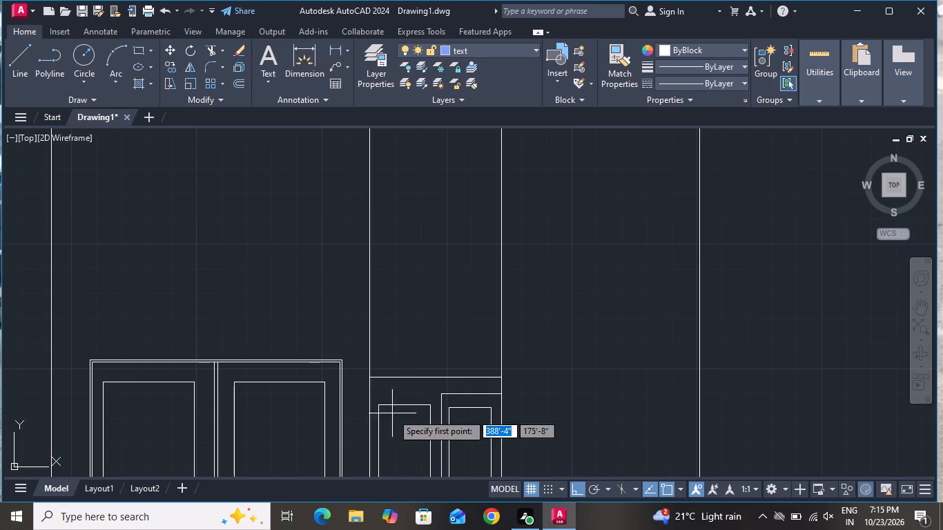
pyautogui.scroll(2, 387, 449)
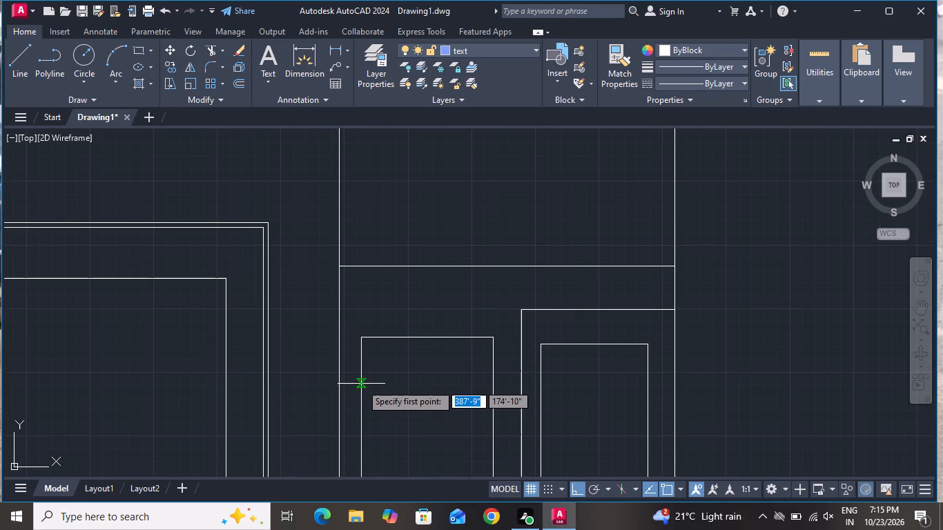
pyautogui.click(362, 382)
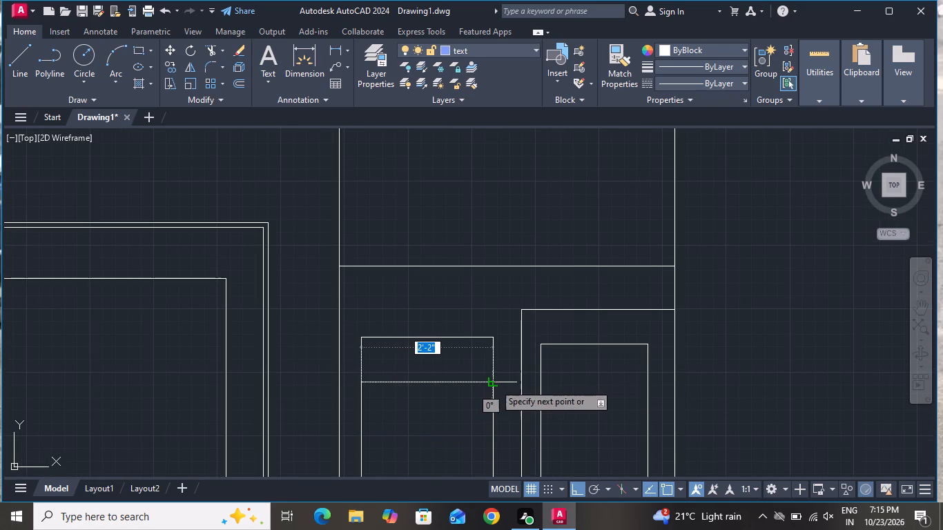
pyautogui.click(497, 386)
pyautogui.rightClick(496, 374)
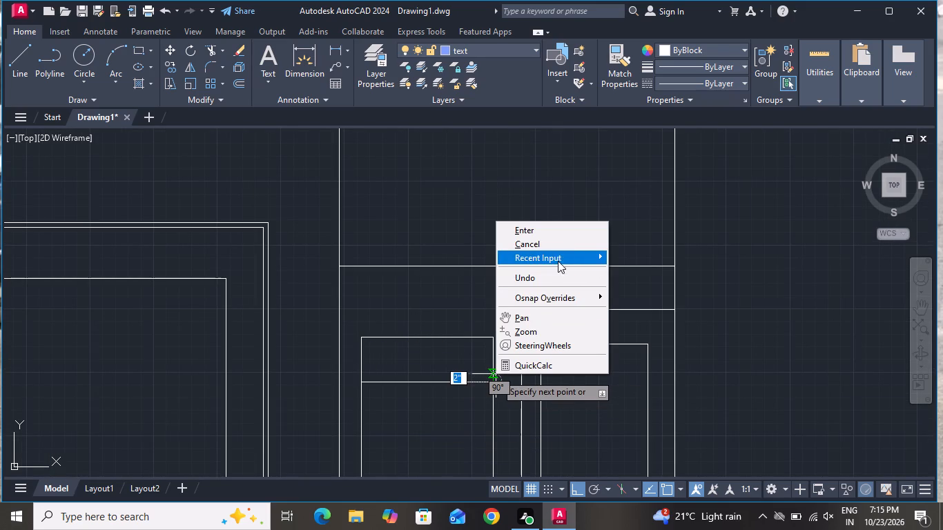
pyautogui.click(559, 250)
pyautogui.scroll(-2, 538, 227)
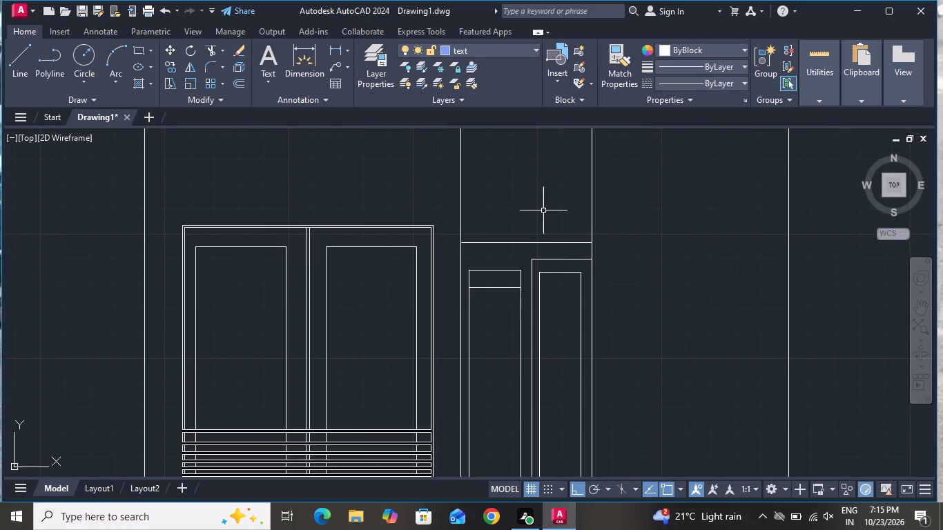
# Offset the horizontal line in the left-hand inset rectangle downward at 6" spacing, adding five louvre lines.
pyautogui.write('o')
pyautogui.press('space')
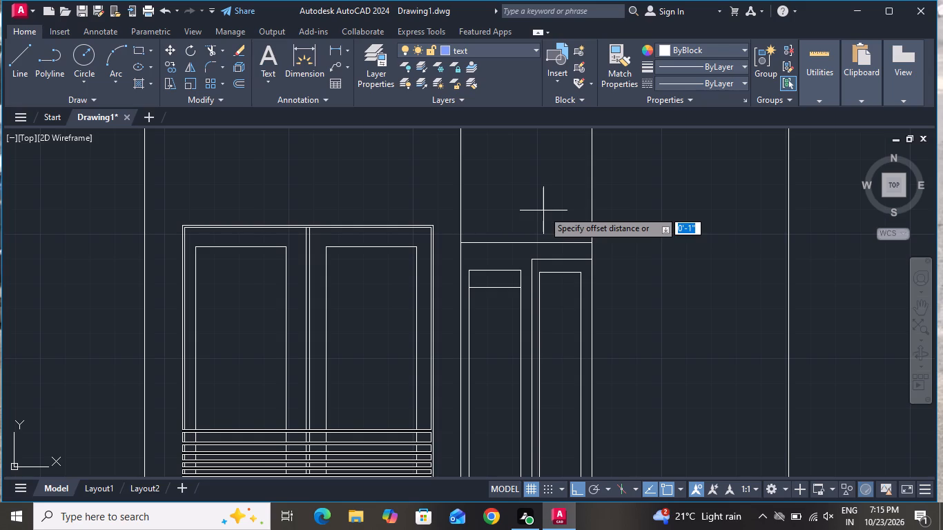
pyautogui.press('6')
pyautogui.hotkey('shift', '"')
pyautogui.press('Return')
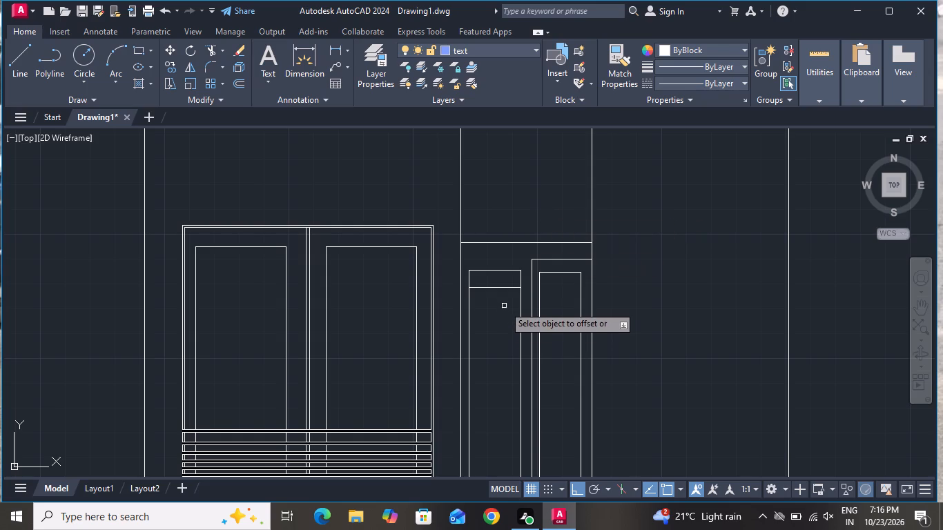
pyautogui.click(507, 287)
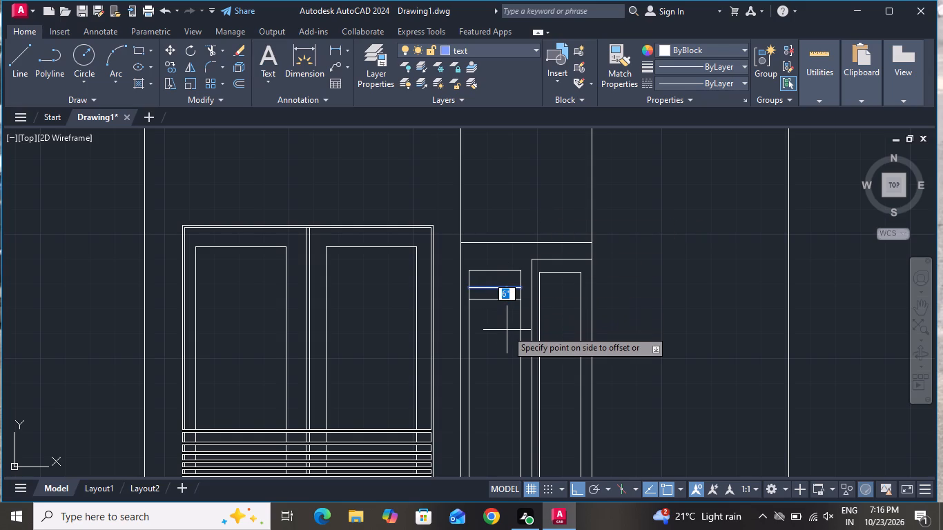
pyautogui.click(507, 330)
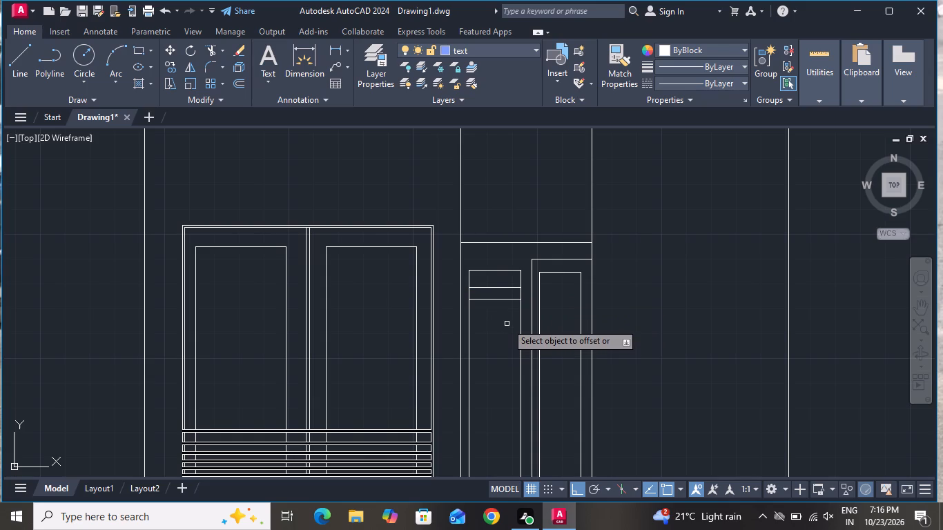
pyautogui.click(505, 297)
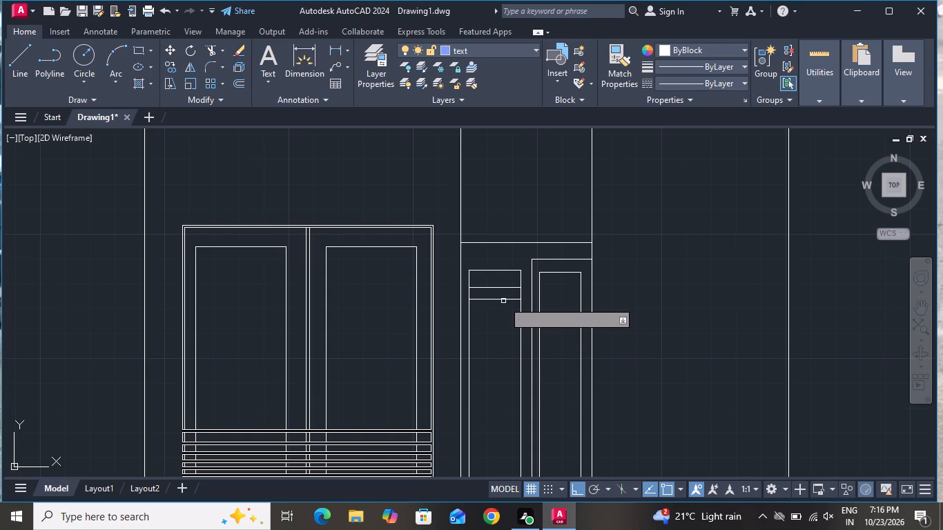
pyautogui.click(503, 300)
pyautogui.click(511, 353)
pyautogui.click(510, 310)
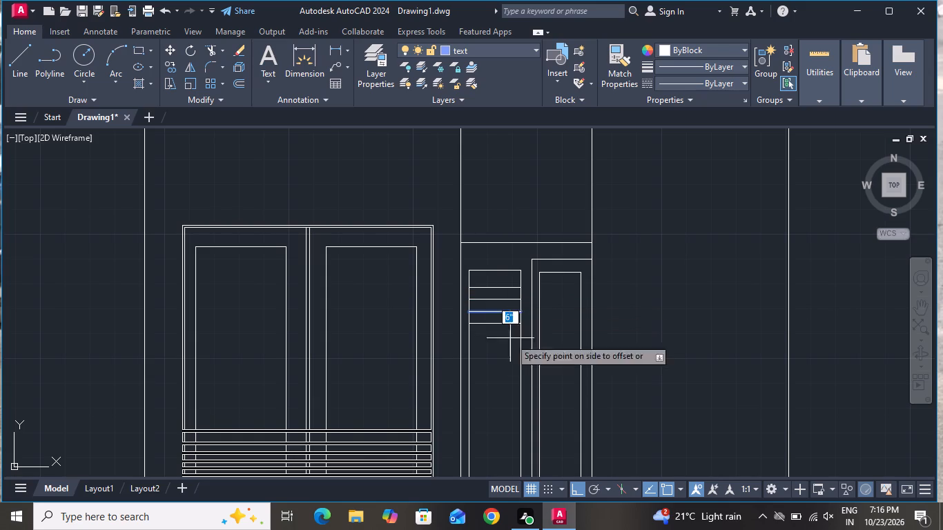
pyautogui.click(511, 369)
pyautogui.click(511, 324)
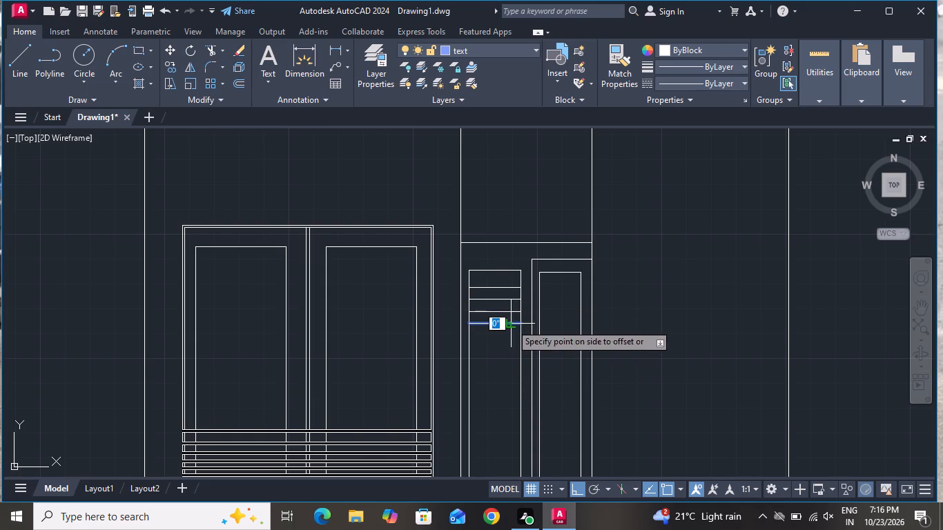
pyautogui.click(512, 380)
pyautogui.click(502, 335)
pyautogui.click(509, 397)
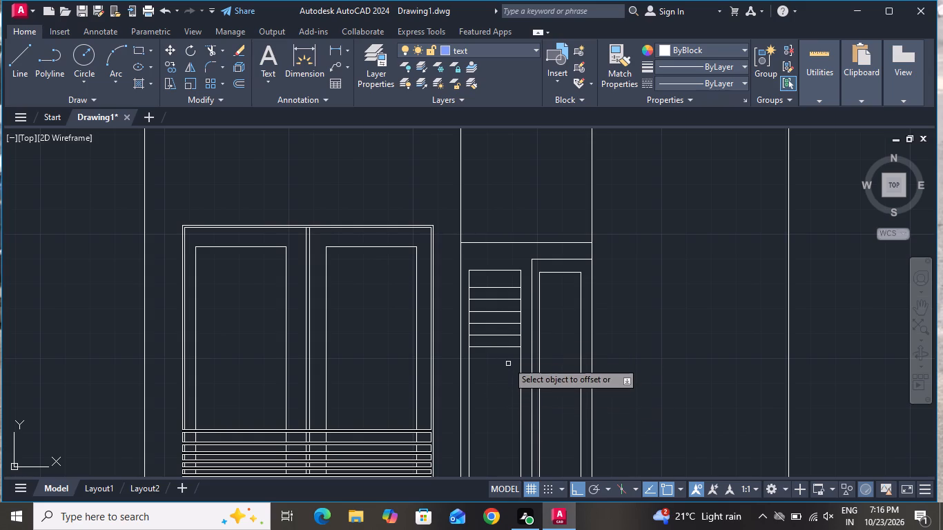
# Continue the louvres down the left-hand inset rectangle by offsetting the lowest line 6" downward five more times.
pyautogui.click(507, 344)
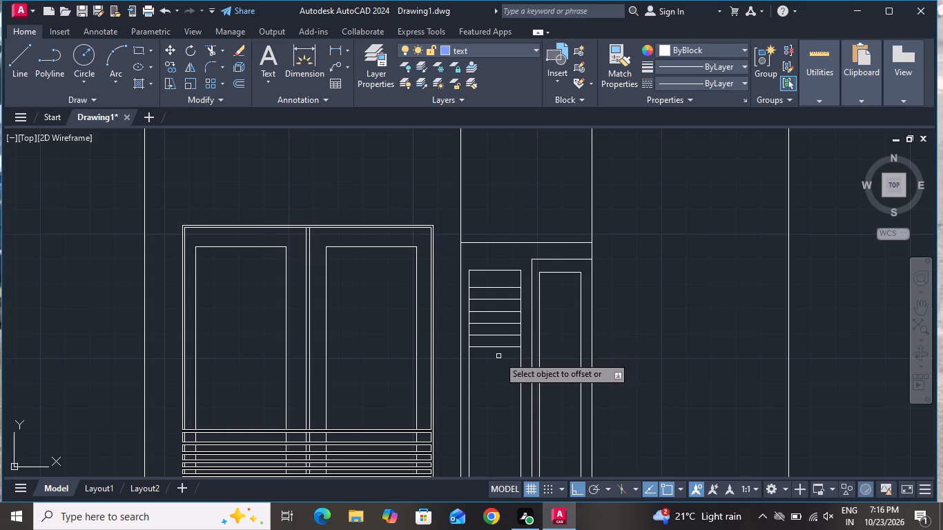
pyautogui.click(487, 348)
pyautogui.click(494, 426)
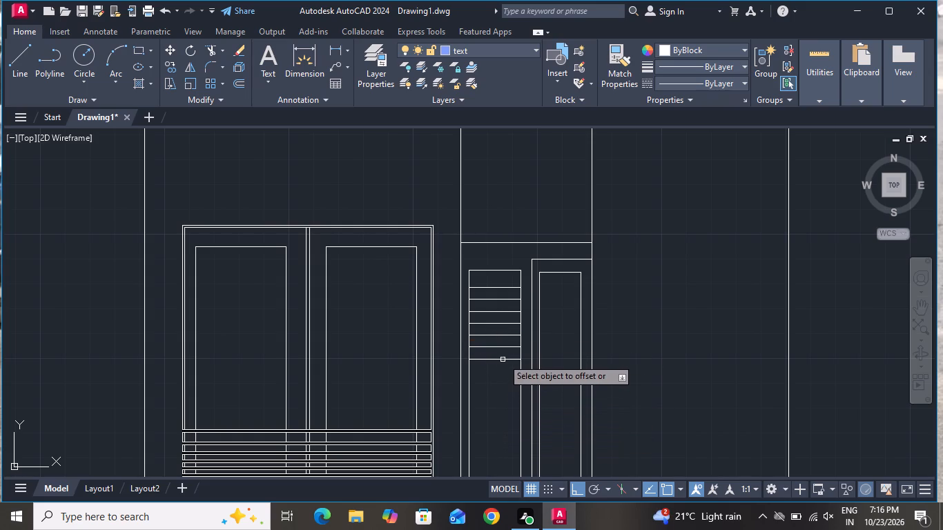
pyautogui.click(503, 358)
pyautogui.click(503, 422)
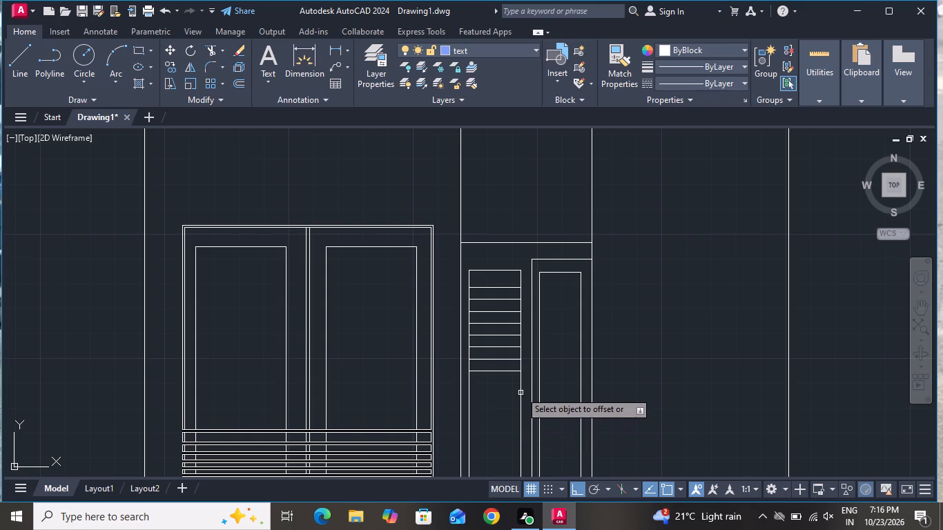
pyautogui.click(512, 369)
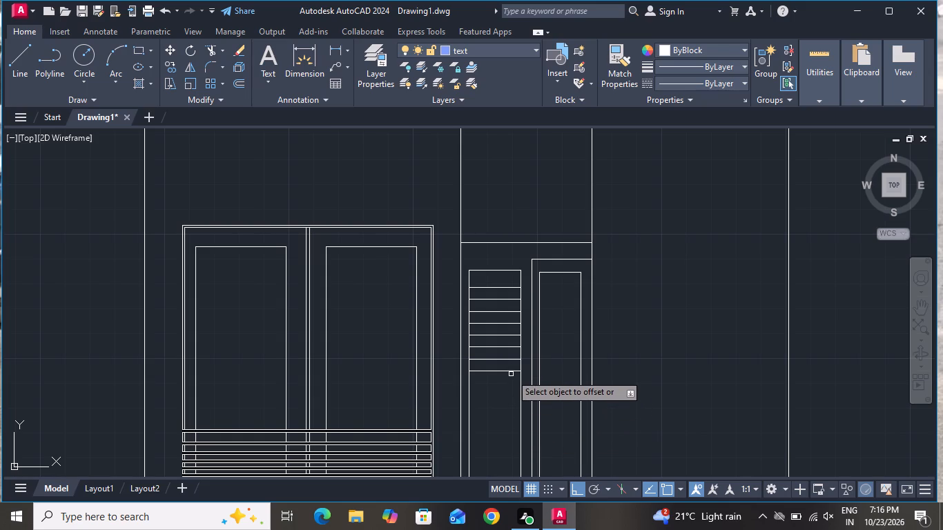
pyautogui.click(512, 371)
pyautogui.click(516, 422)
pyautogui.click(514, 382)
pyautogui.click(512, 420)
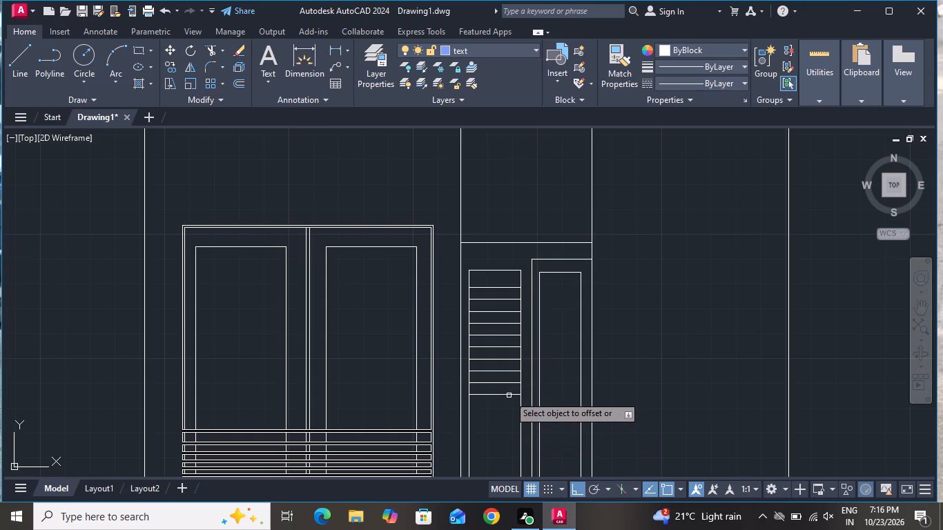
pyautogui.click(509, 395)
pyautogui.click(514, 438)
pyautogui.click(507, 405)
pyautogui.click(507, 433)
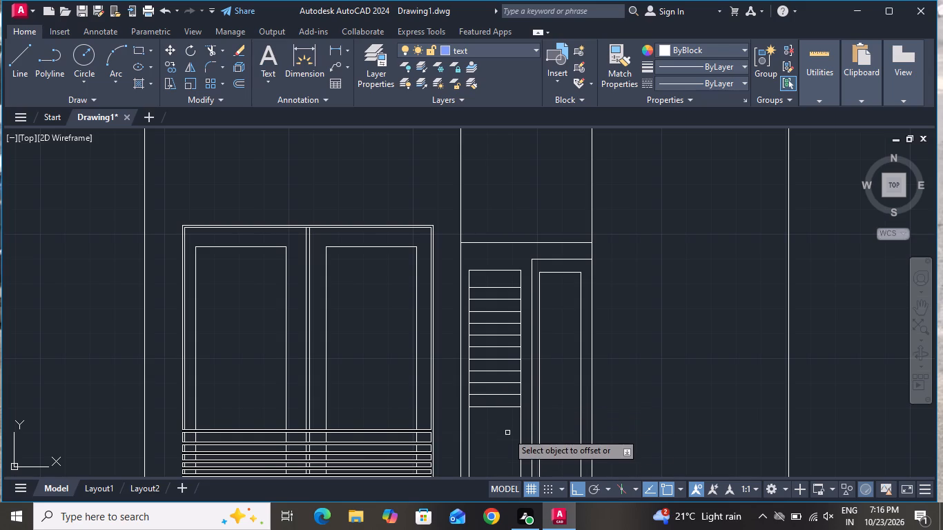
# Add another five louvre lines below the lowest one in the left-hand inset rectangle, each offset 6" downward.
pyautogui.click(504, 408)
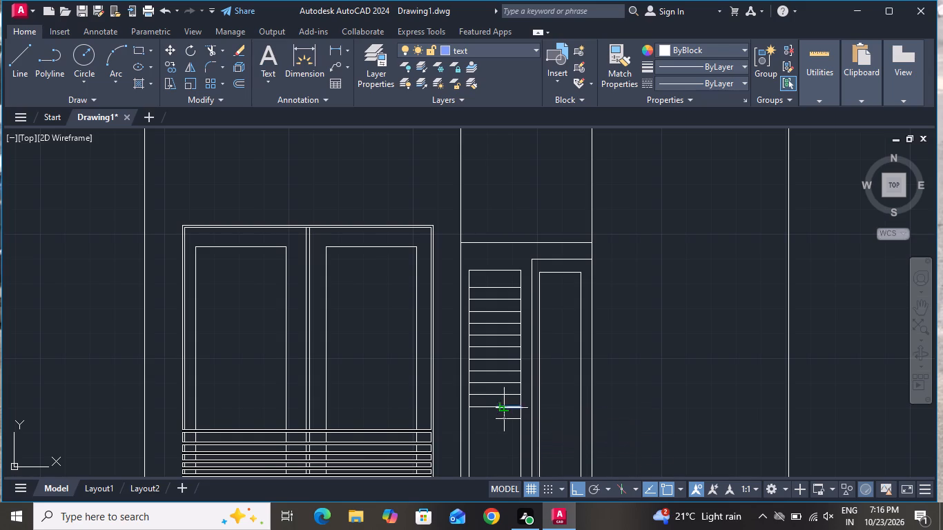
pyautogui.click(515, 436)
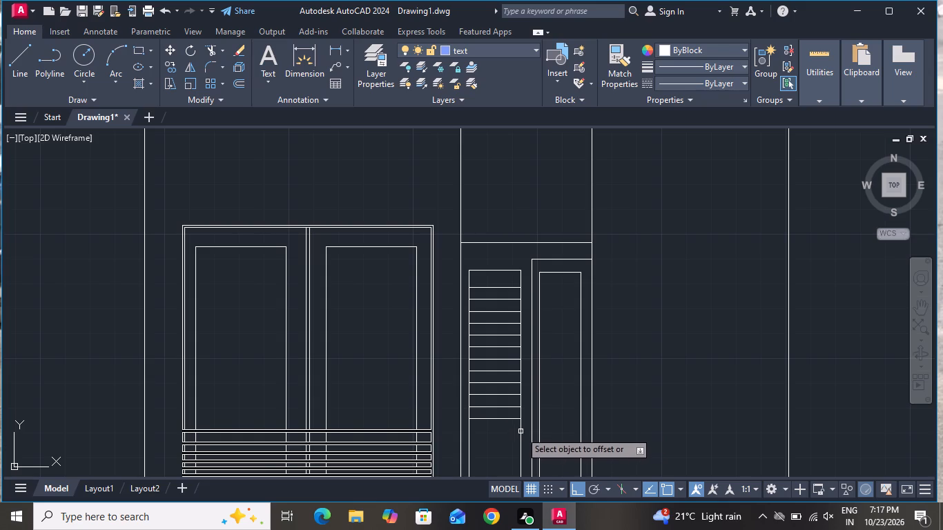
pyautogui.click(509, 419)
pyautogui.click(507, 449)
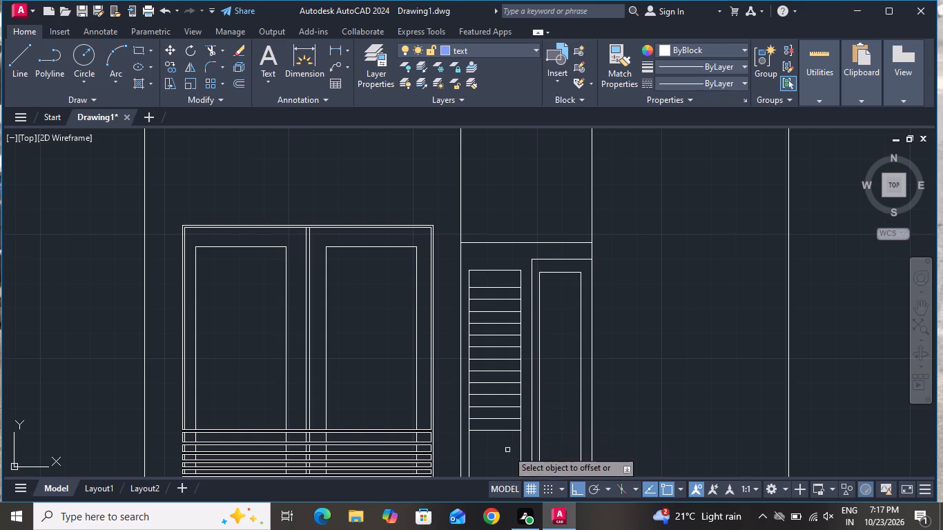
pyautogui.click(503, 431)
pyautogui.click(506, 454)
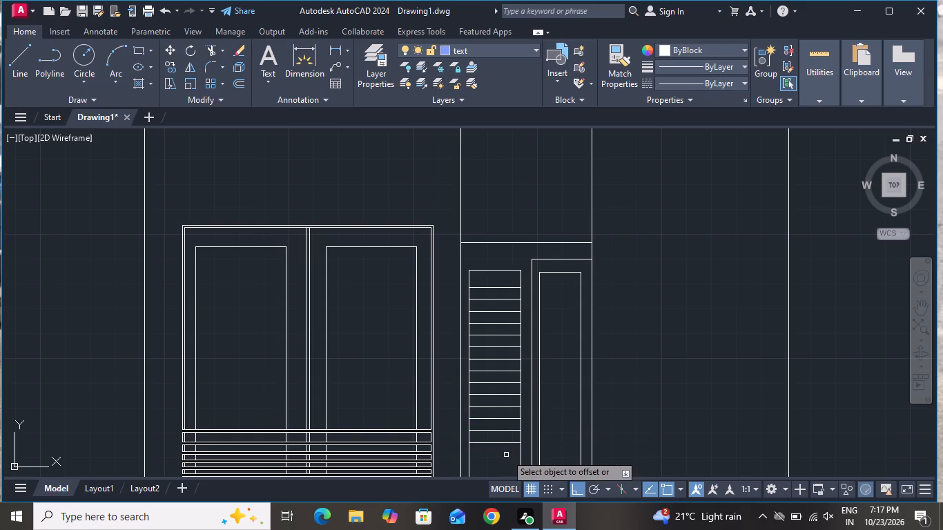
pyautogui.scroll(-2, 506, 391)
pyautogui.scroll(2, 508, 464)
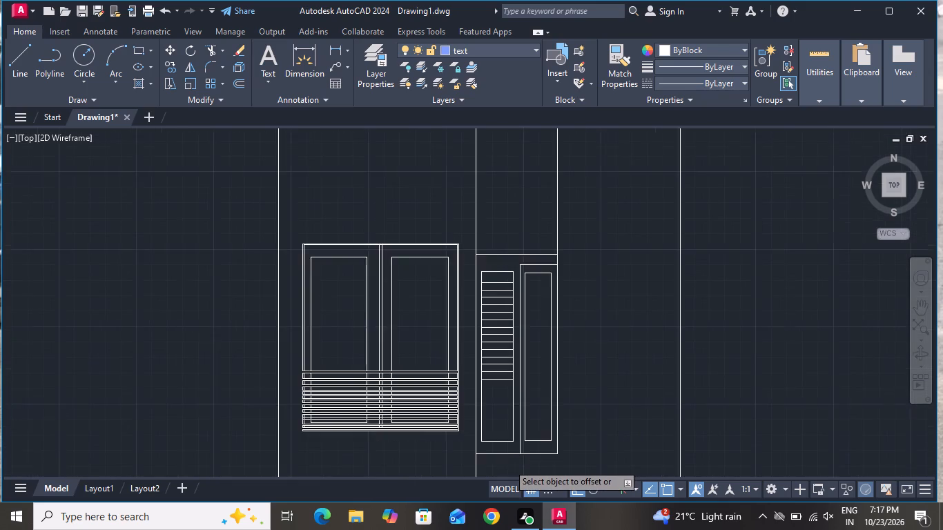
pyautogui.click(500, 329)
pyautogui.click(504, 380)
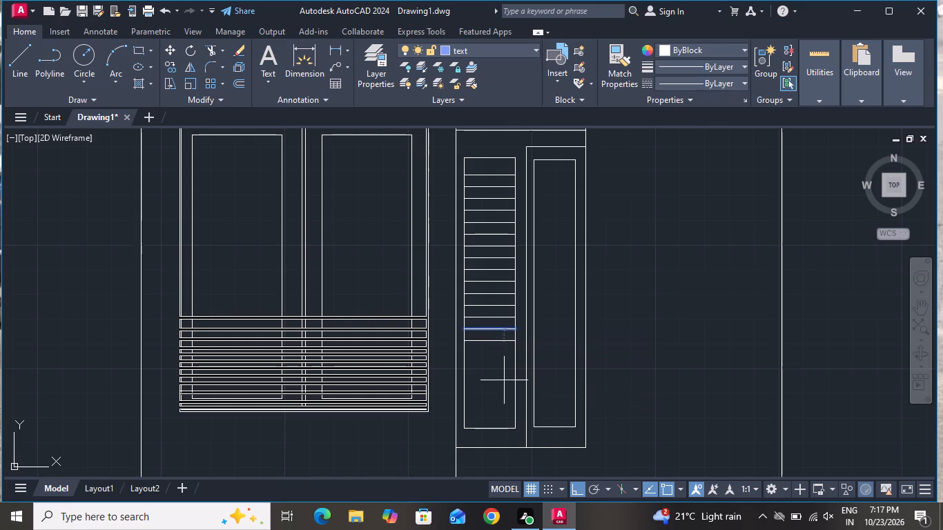
pyautogui.click(498, 340)
pyautogui.click(499, 386)
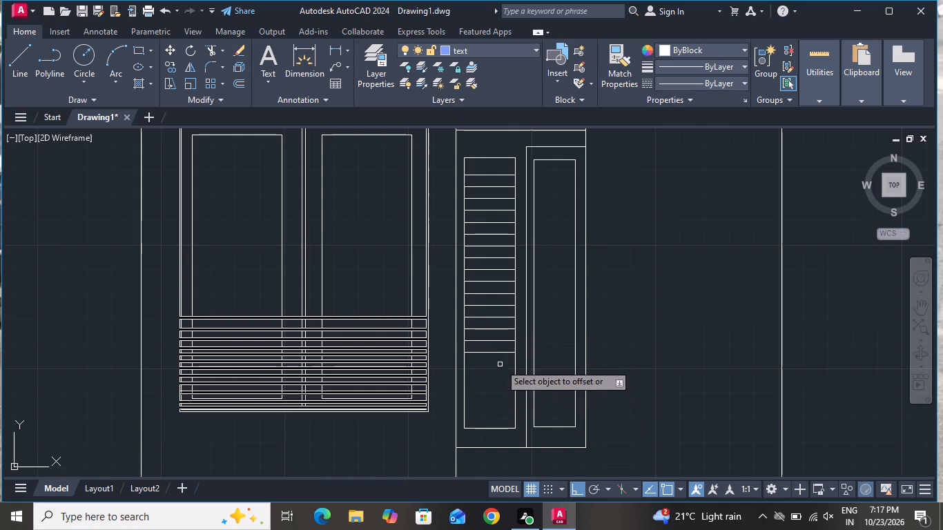
# Offset five final louvre lines at 6" spacing to fill the left-hand inset rectangle down to its base, and finish the Offset command.
pyautogui.click(496, 351)
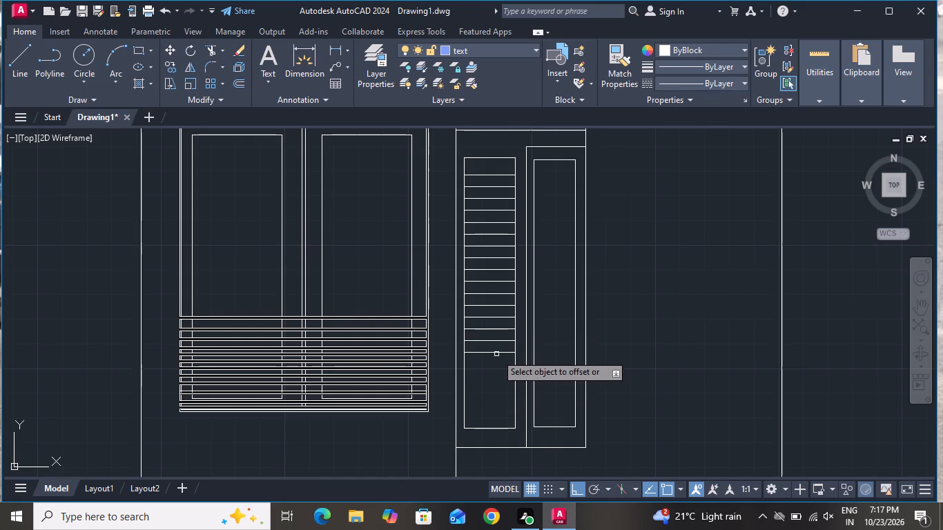
pyautogui.click(496, 354)
pyautogui.click(506, 406)
pyautogui.click(505, 364)
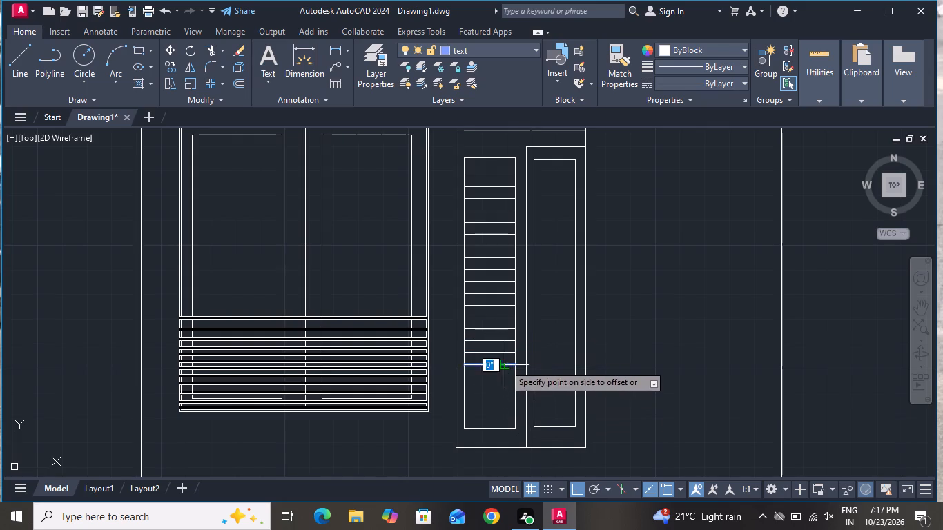
pyautogui.click(506, 424)
pyautogui.click(504, 374)
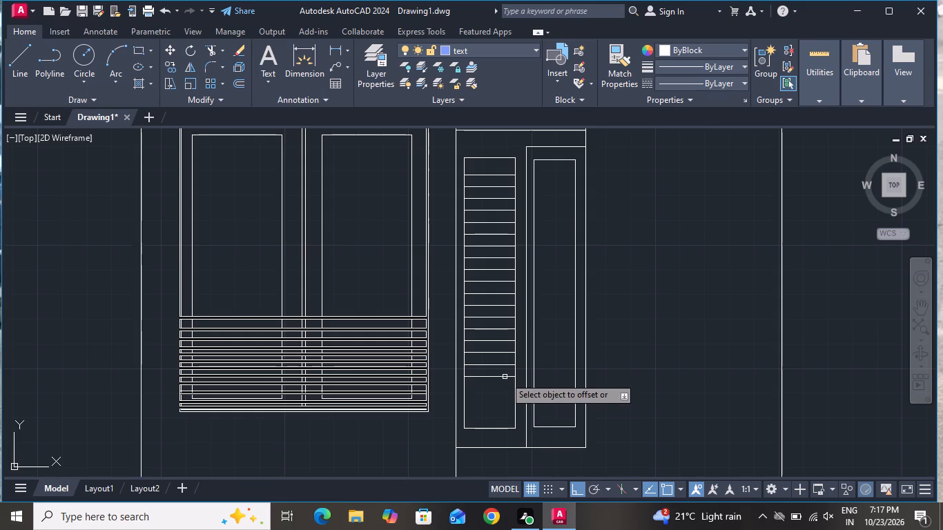
pyautogui.click(505, 375)
pyautogui.click(504, 403)
pyautogui.click(503, 387)
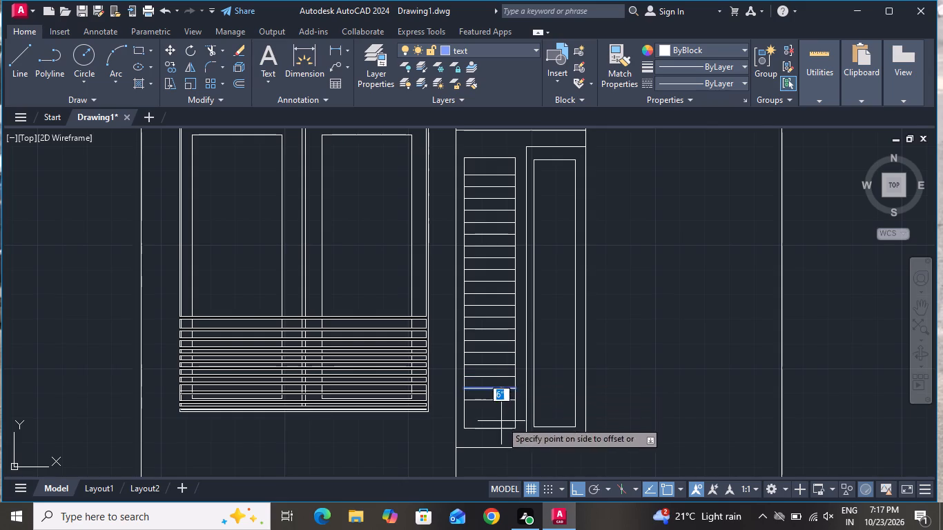
pyautogui.click(501, 421)
pyautogui.click(501, 399)
pyautogui.click(504, 423)
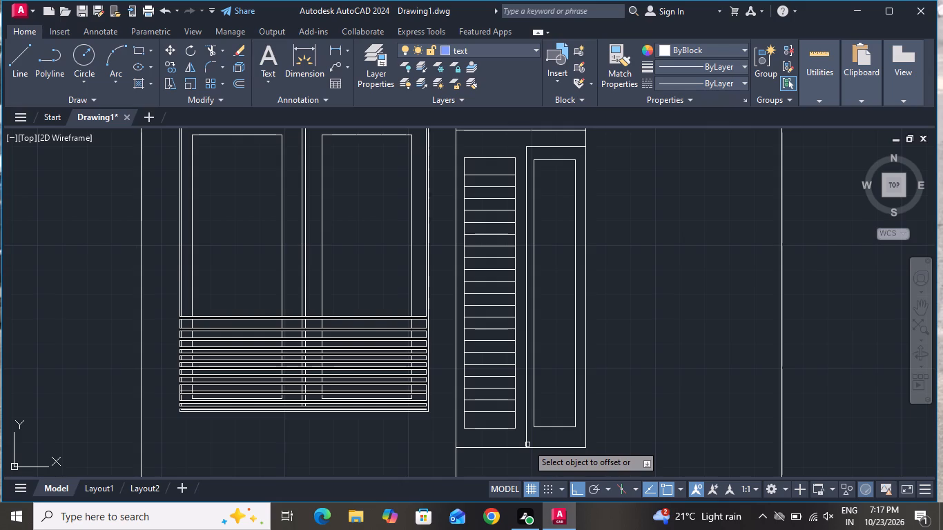
pyautogui.rightClick(617, 305)
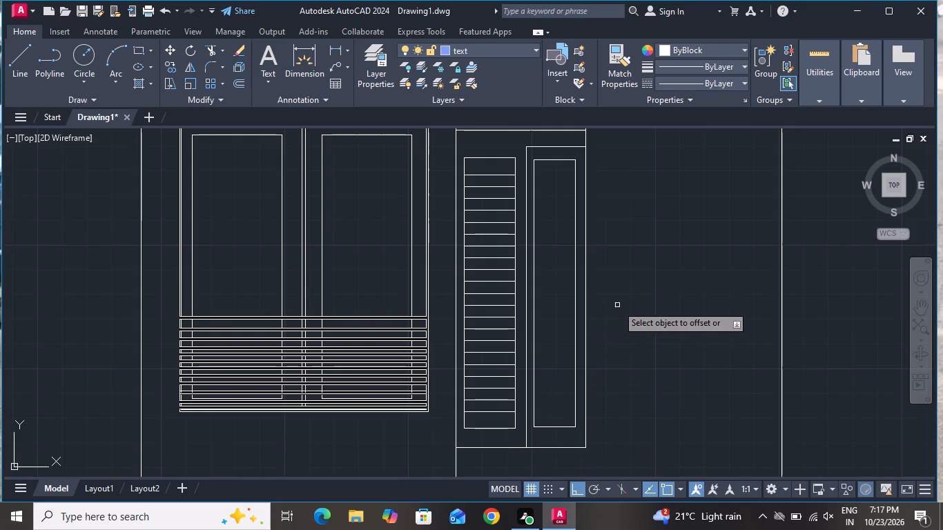
pyautogui.click(667, 328)
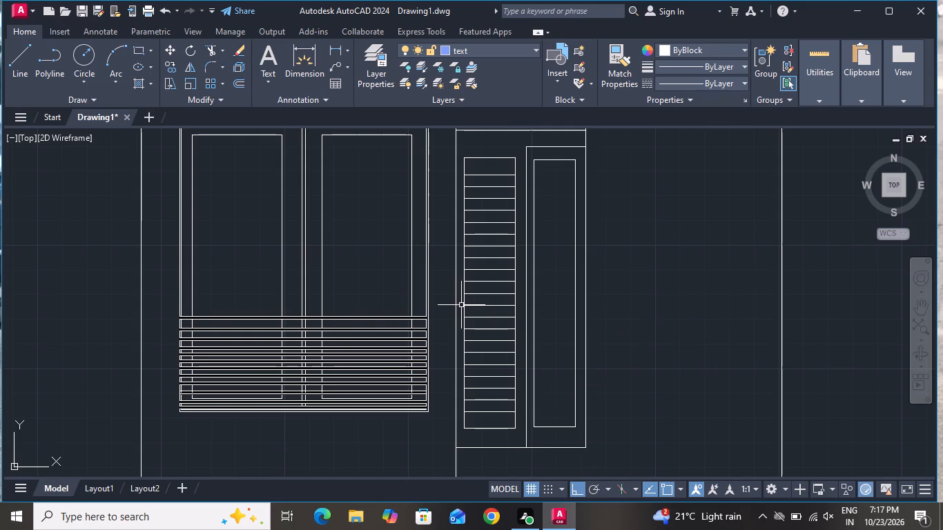
# Draw a vertical line about 7" long from the right-hand inset rectangle's top-right corner up to the section's top line.
pyautogui.click(31, 72)
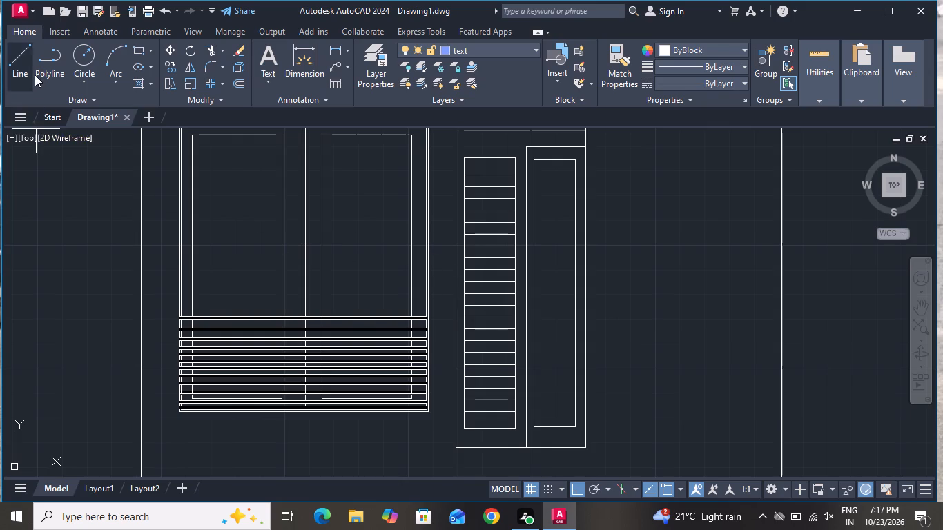
pyautogui.click(573, 157)
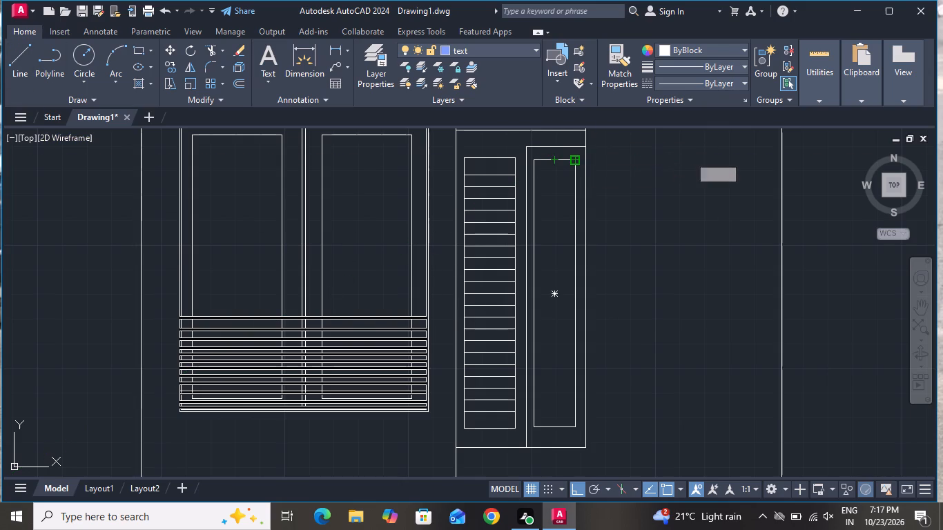
pyautogui.click(574, 144)
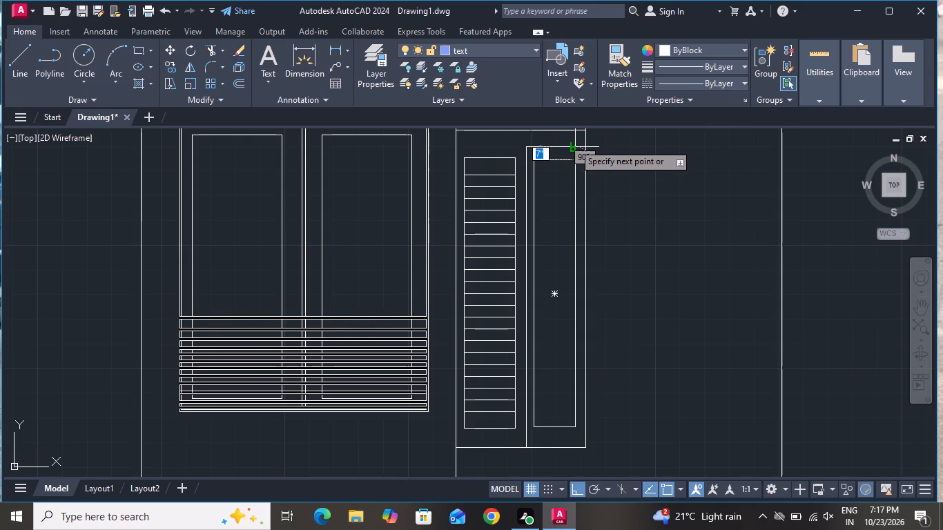
pyautogui.rightClick(574, 144)
pyautogui.click(585, 163)
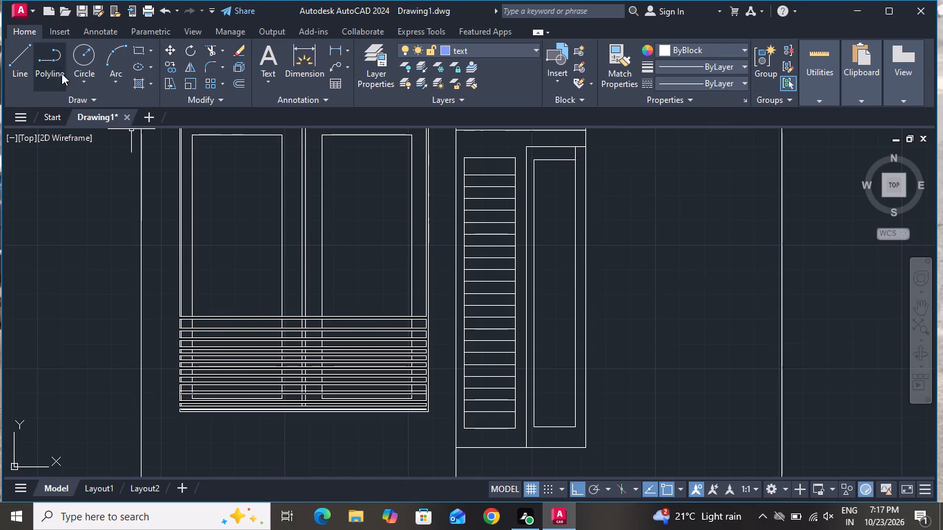
# Draw a vertical line from the right-hand inset rectangle's bottom-left corner down to the tall section's bottom line.
pyautogui.click(17, 60)
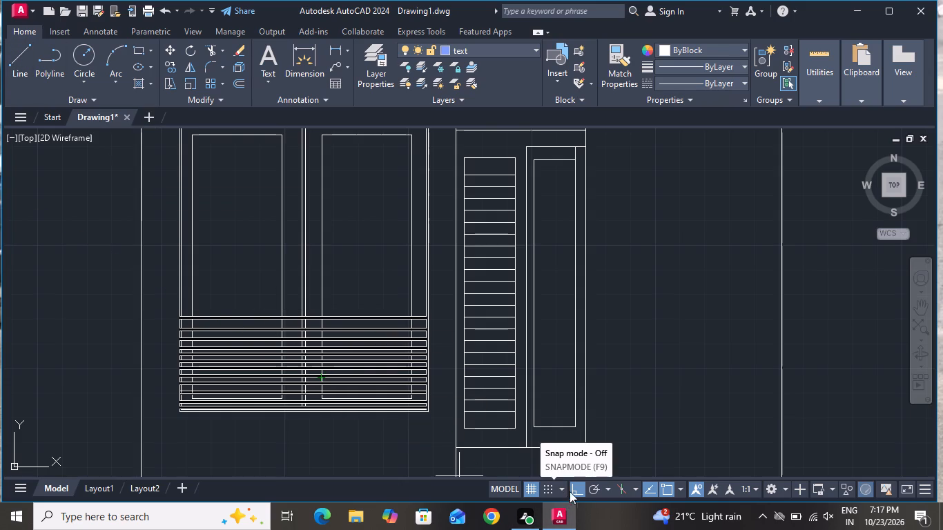
pyautogui.scroll(1, 544, 453)
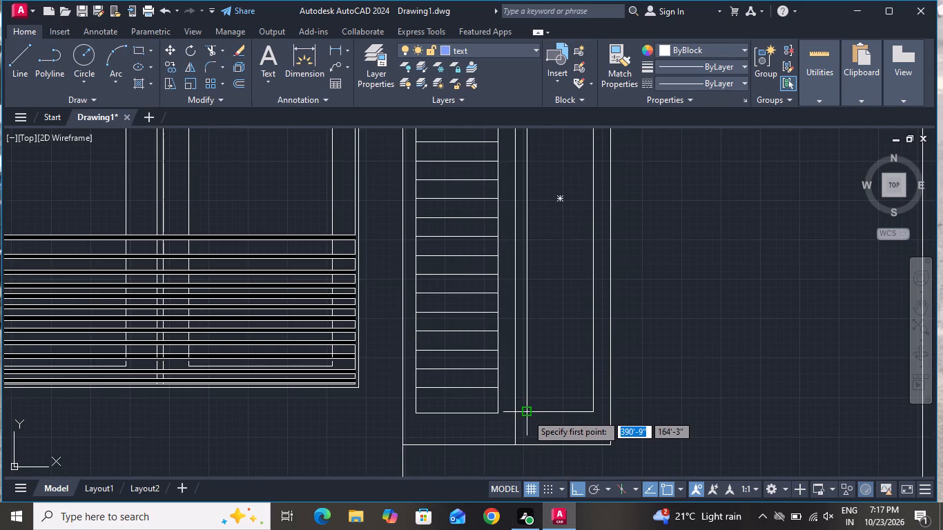
pyautogui.click(523, 412)
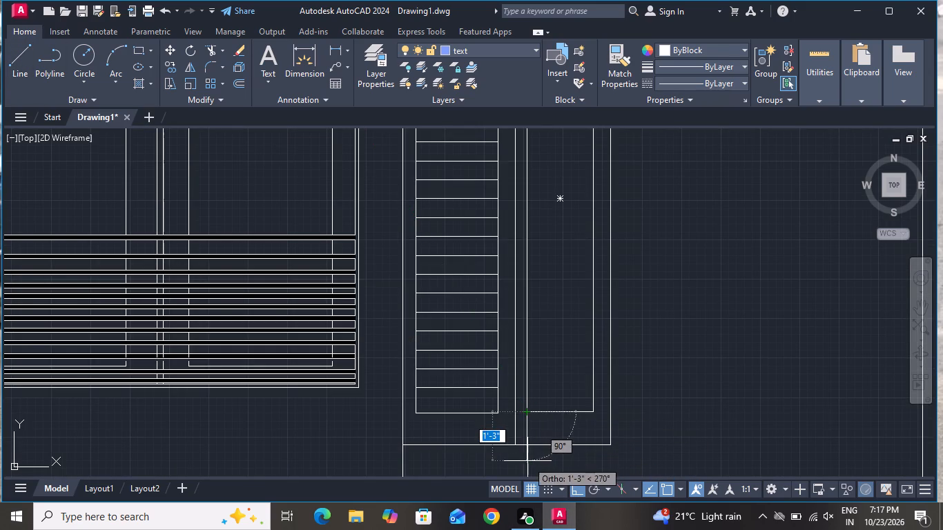
pyautogui.click(529, 444)
pyautogui.rightClick(525, 455)
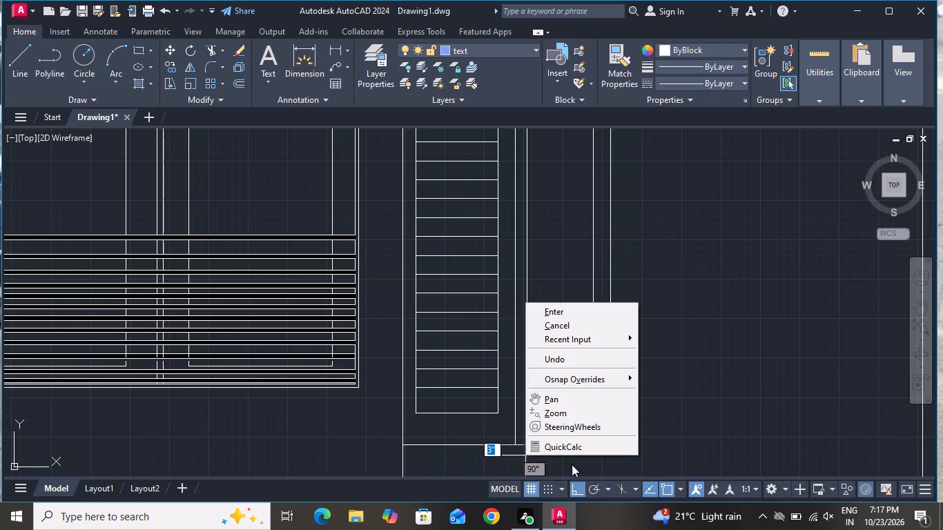
pyautogui.click(579, 320)
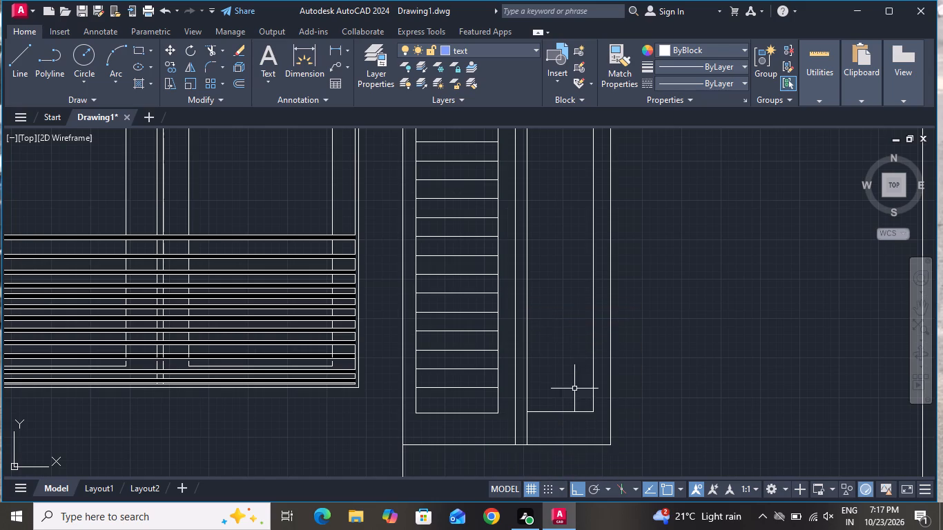
# Hatch the L-shaped border strip above and left of the right-hand inset rectangle with a solid black (0,0,0) fill.
pyautogui.scroll(-1, 570, 523)
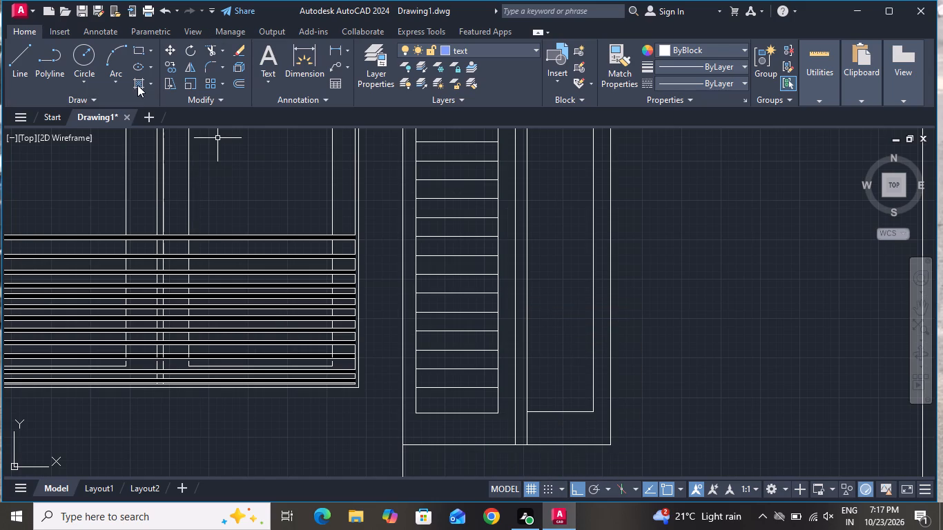
pyautogui.click(137, 83)
pyautogui.scroll(-2, 357, 322)
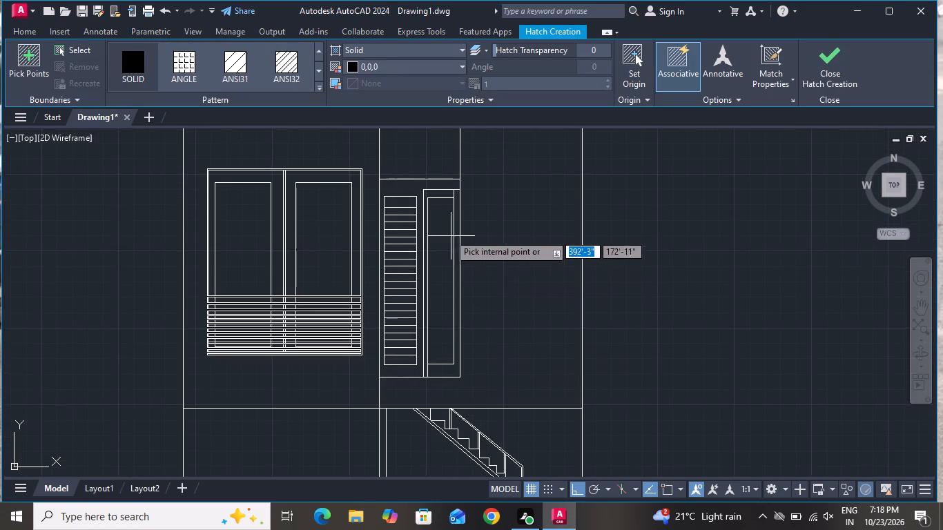
pyautogui.scroll(3, 418, 193)
pyautogui.click(443, 195)
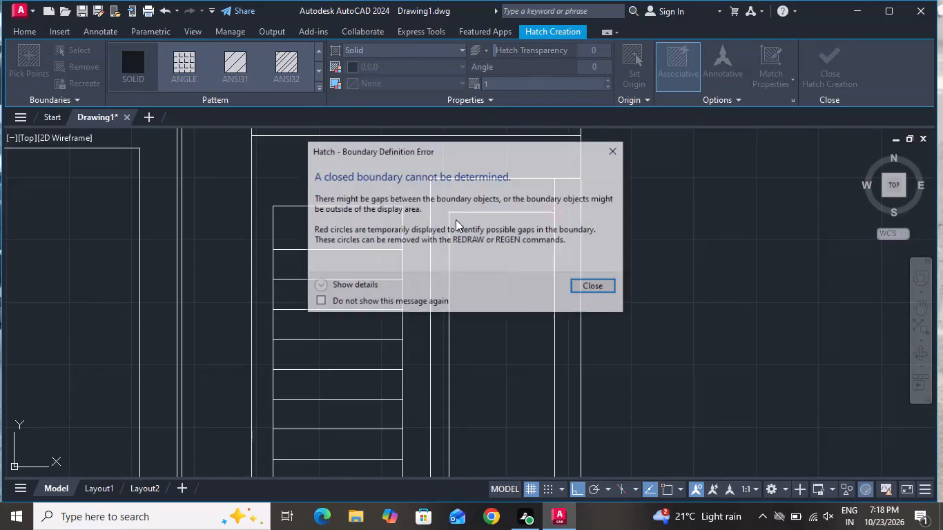
pyautogui.click(620, 149)
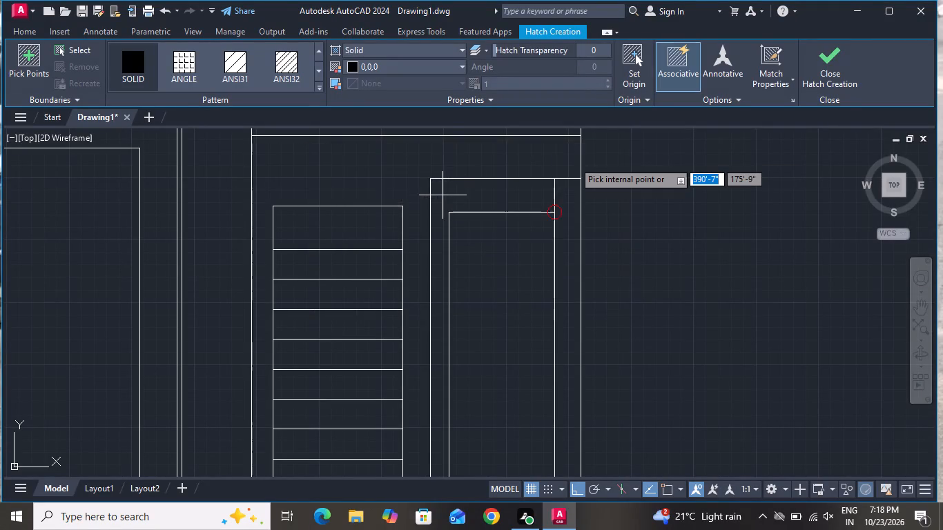
pyautogui.scroll(-3, 465, 176)
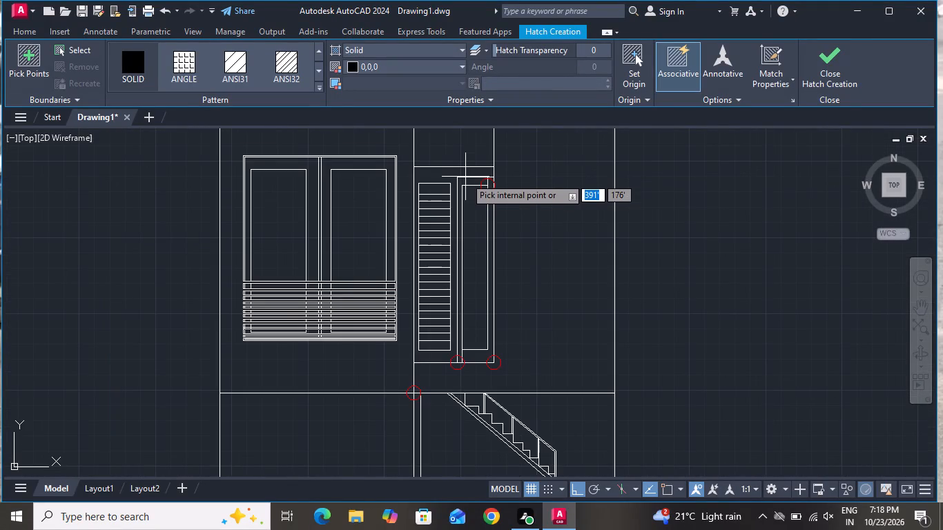
pyautogui.click(465, 182)
pyautogui.rightClick(558, 200)
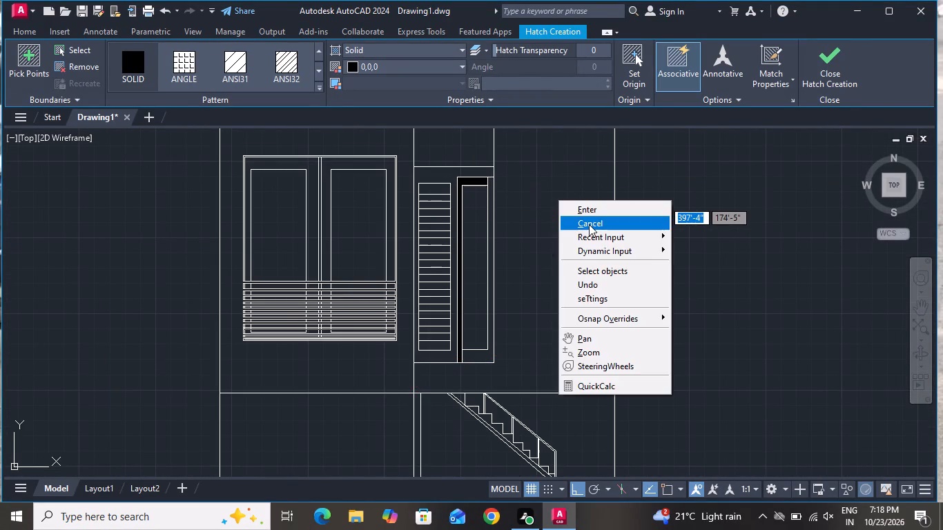
pyautogui.click(590, 224)
# Look over the whole elevation beside the floor plans, including the empty wall area right of the tall panel.
pyautogui.scroll(-3, 547, 340)
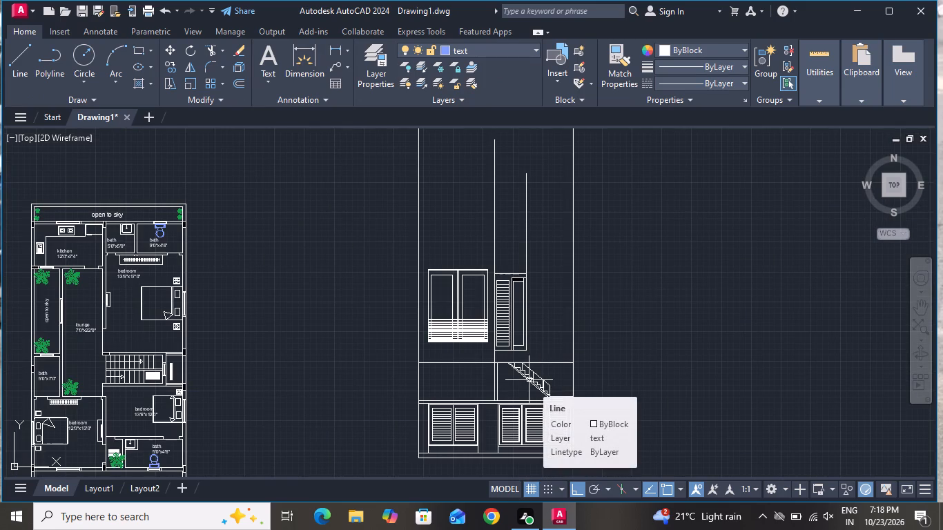
pyautogui.scroll(2, 625, 331)
pyautogui.scroll(-1, 625, 335)
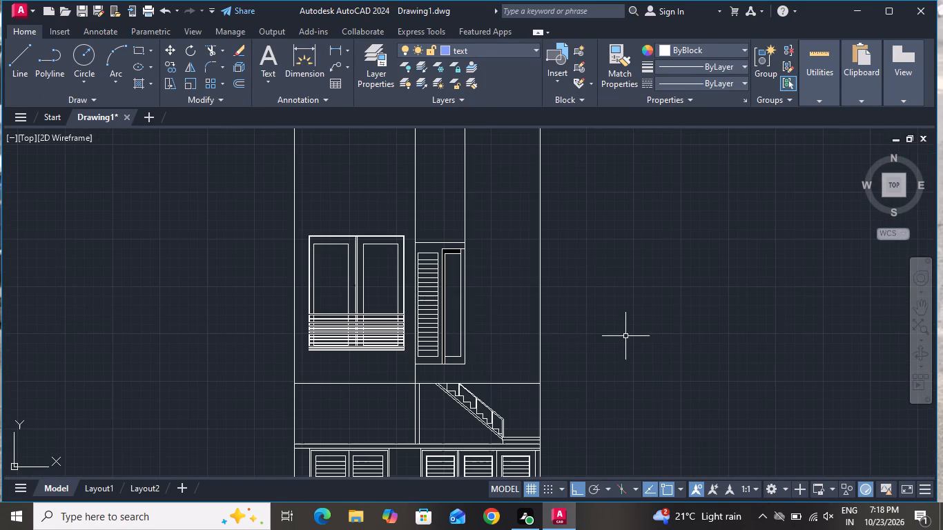
pyautogui.scroll(-3, 605, 388)
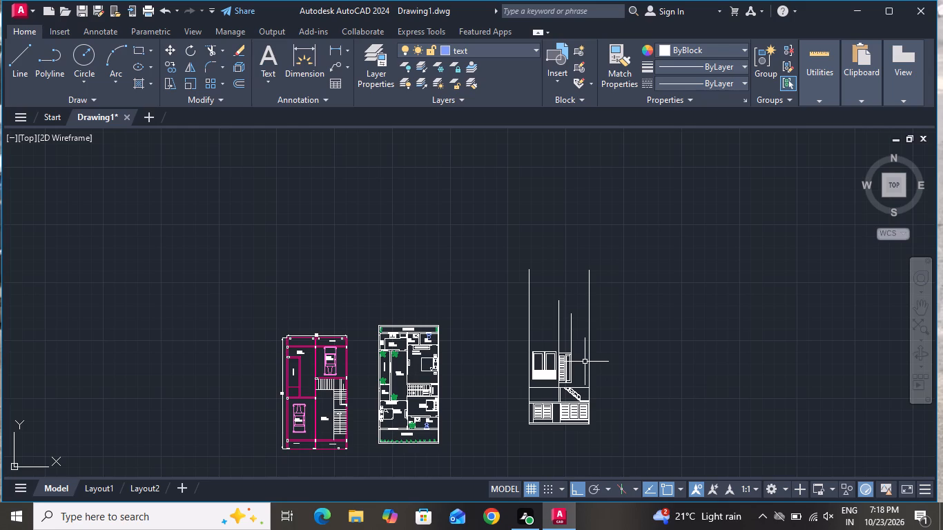
pyautogui.scroll(2, 620, 391)
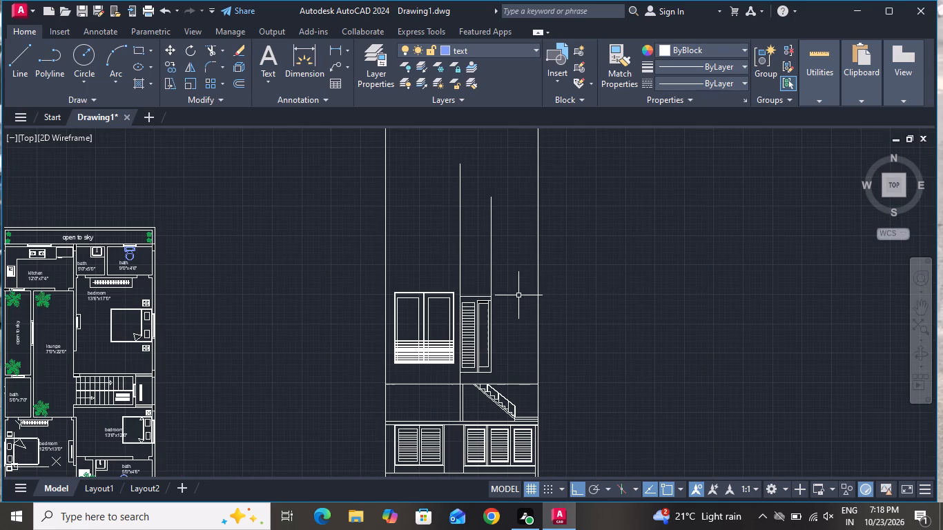
pyautogui.scroll(1, 516, 293)
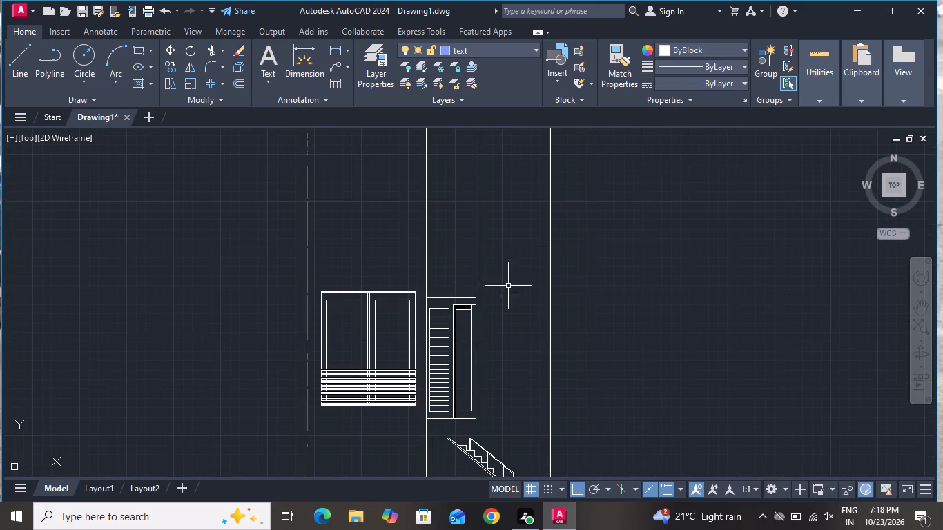
# Draw a small window rectangle about 3'-3" wide and 3' high on the wall right of the tall panel.
pyautogui.click(143, 48)
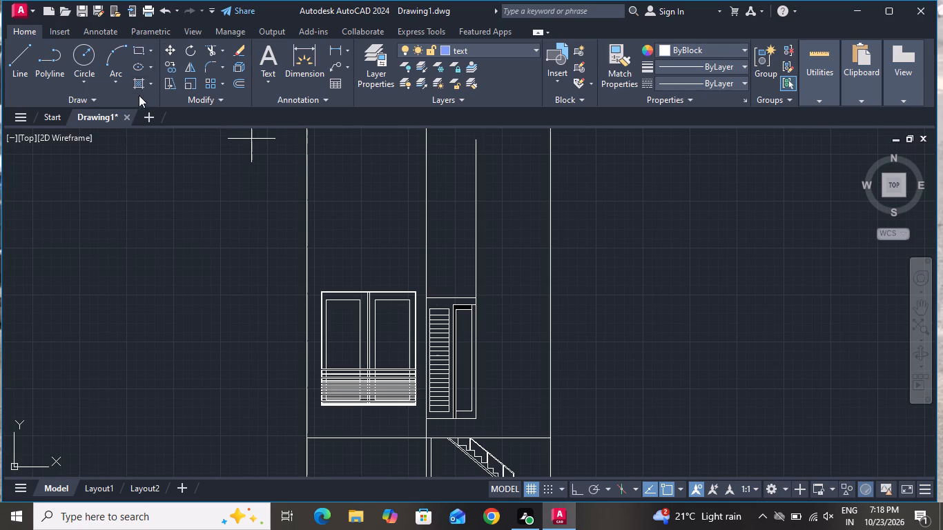
pyautogui.scroll(1, 496, 308)
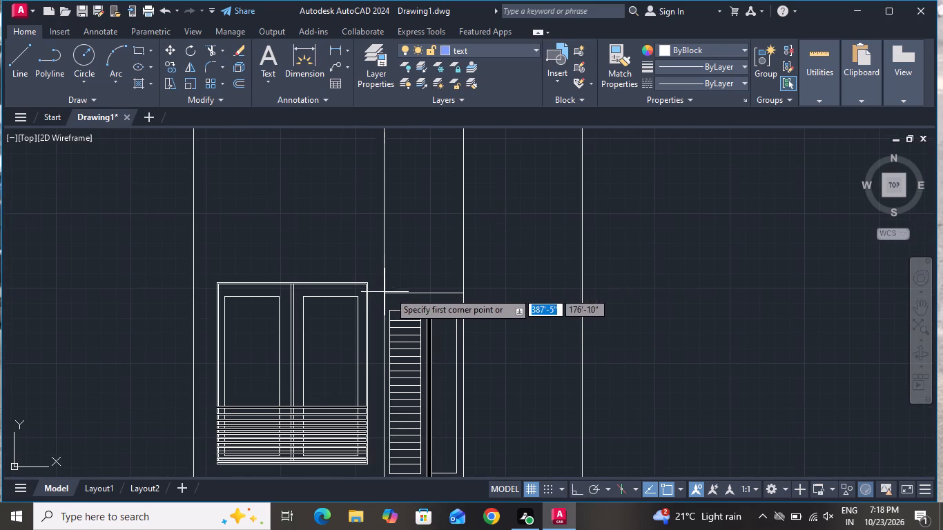
pyautogui.click(507, 287)
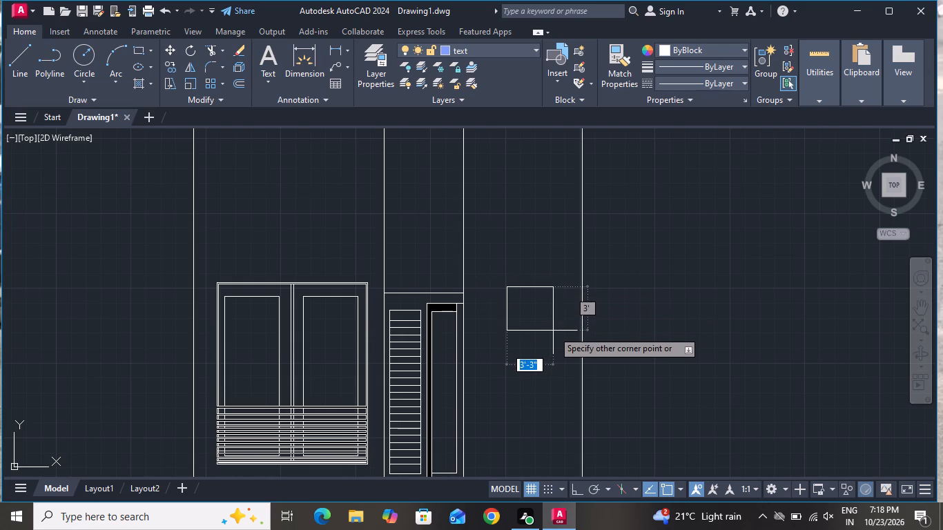
pyautogui.click(553, 331)
# Offset the small window rectangle 1" inward to form its frame, and finish the Offset command.
pyautogui.write('o 1')
pyautogui.hotkey('shift', '"')
pyautogui.press('Return')
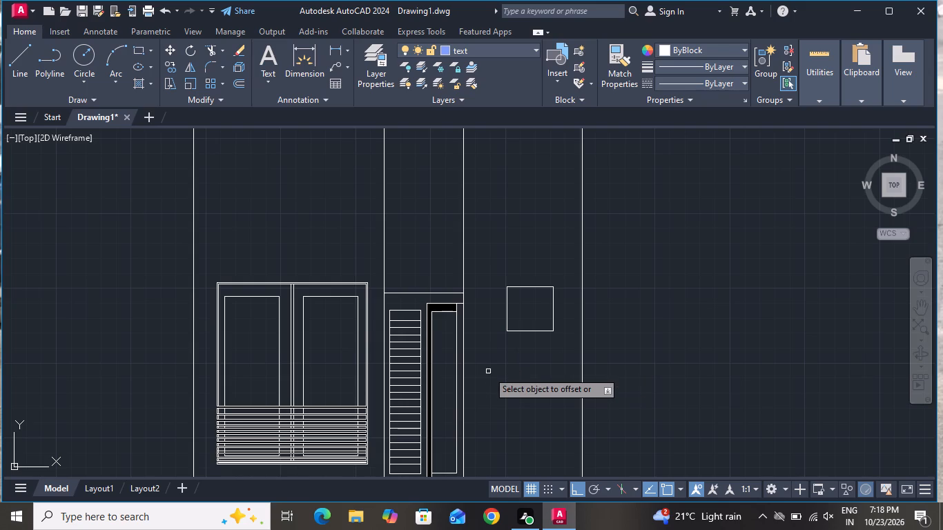
pyautogui.click(542, 285)
pyautogui.click(542, 284)
pyautogui.click(543, 286)
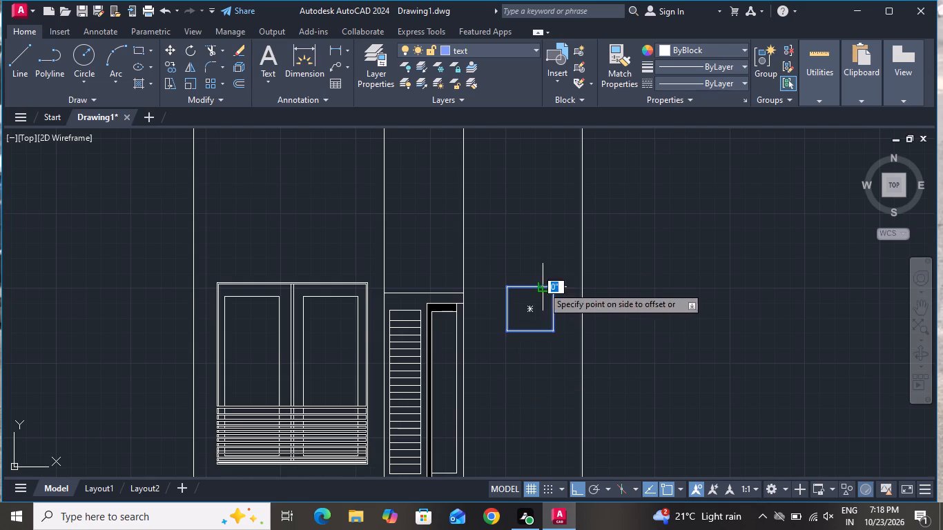
pyautogui.click(542, 324)
pyautogui.rightClick(530, 308)
pyautogui.click(547, 328)
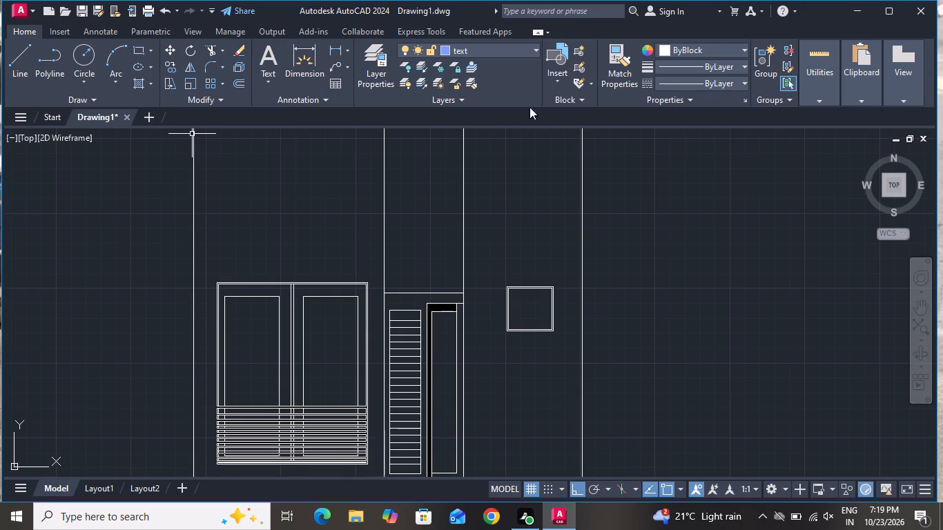
# Draw a thin rectangle about 3'-9" wide resting on the small window's top edge and overhanging both sides.
pyautogui.click(136, 50)
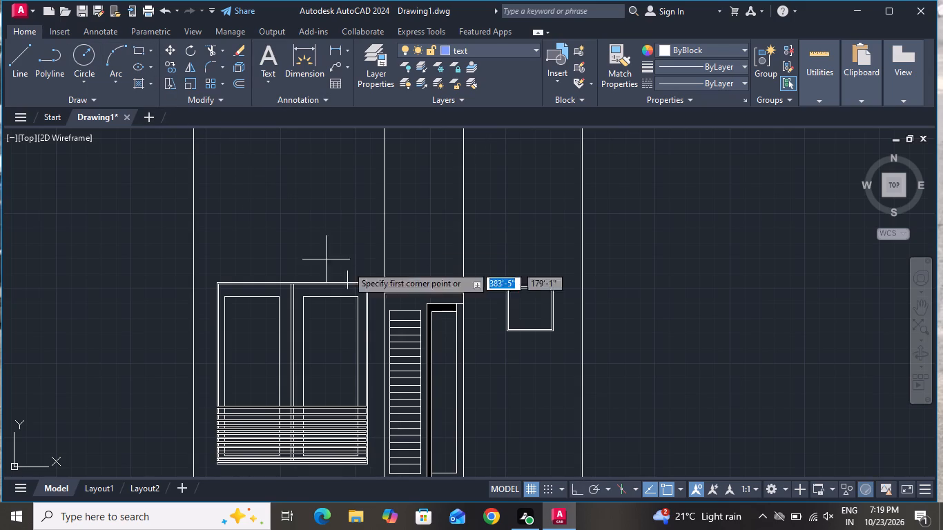
pyautogui.scroll(2, 520, 274)
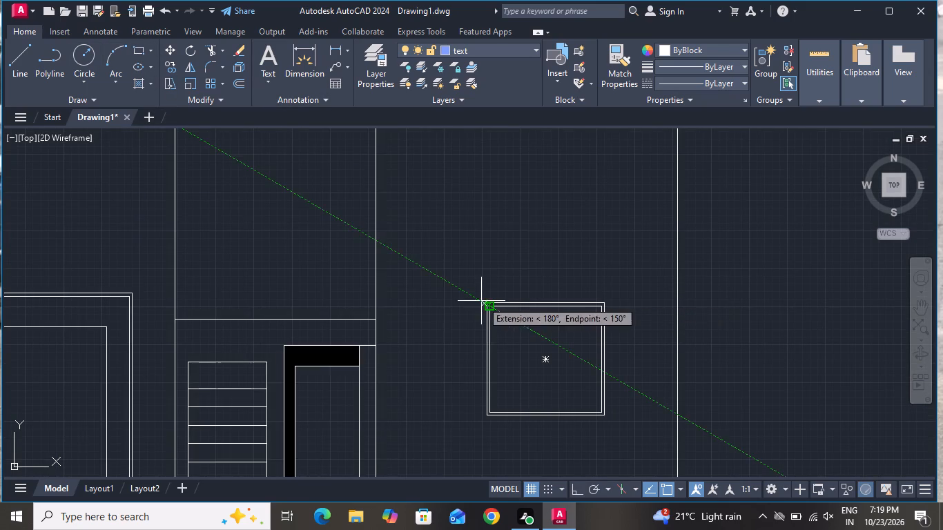
pyautogui.click(474, 302)
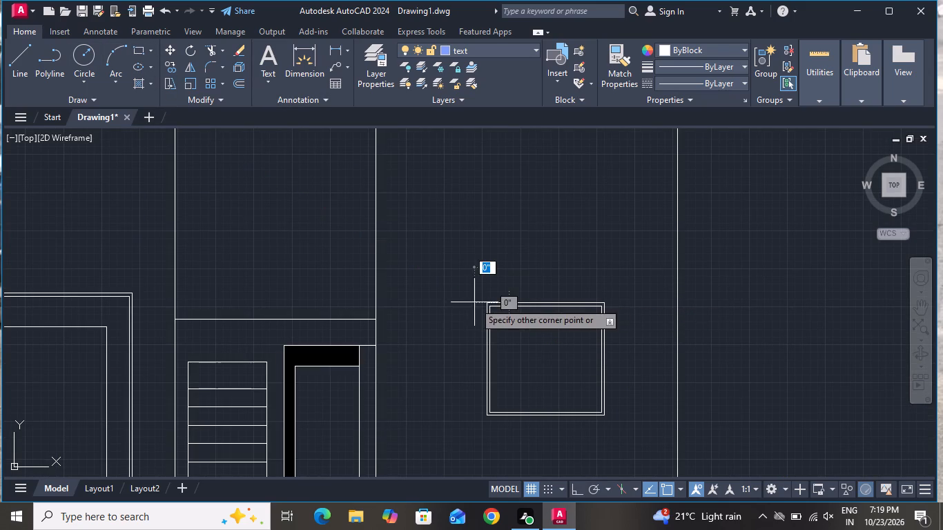
pyautogui.click(612, 294)
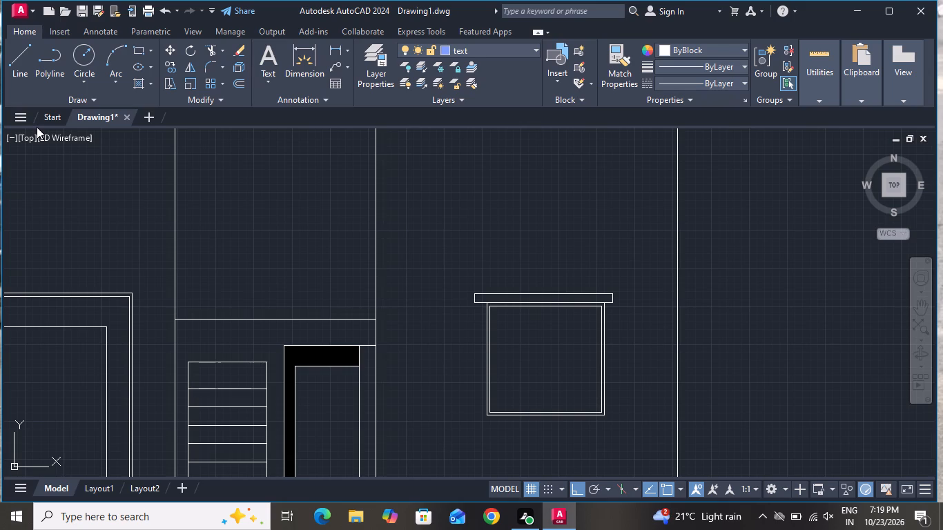
# With Ortho off, draw a line sloping about 6" up from the thin rectangle's top-left corner, continuing horizontally past its right end.
pyautogui.click(15, 61)
pyautogui.scroll(2, 467, 293)
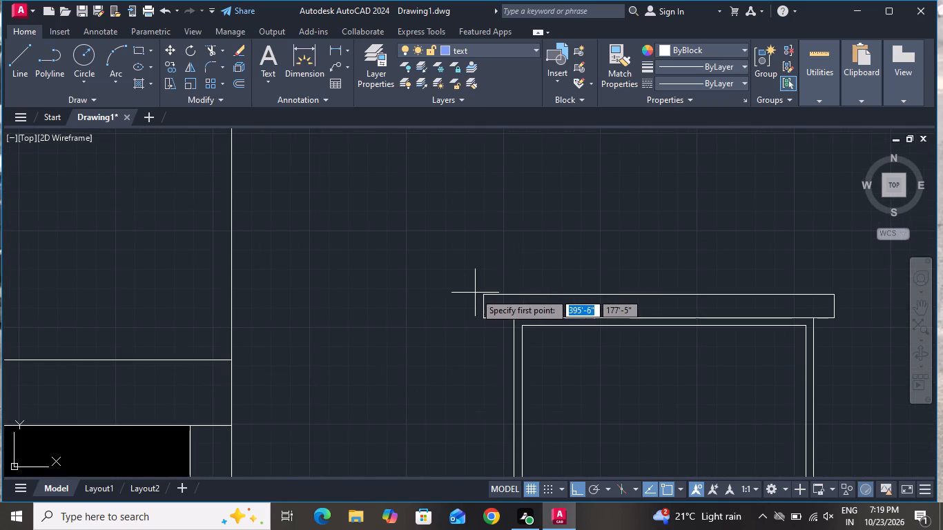
pyautogui.click(479, 291)
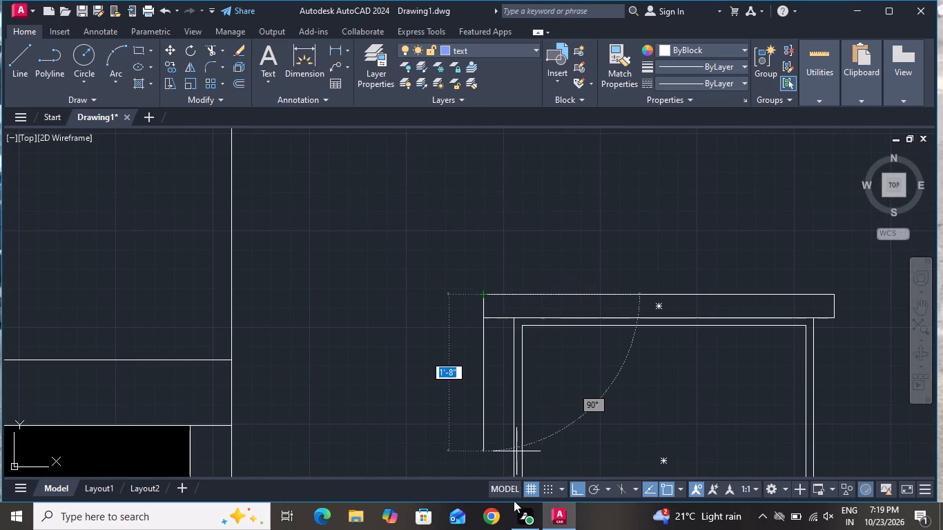
pyautogui.click(580, 483)
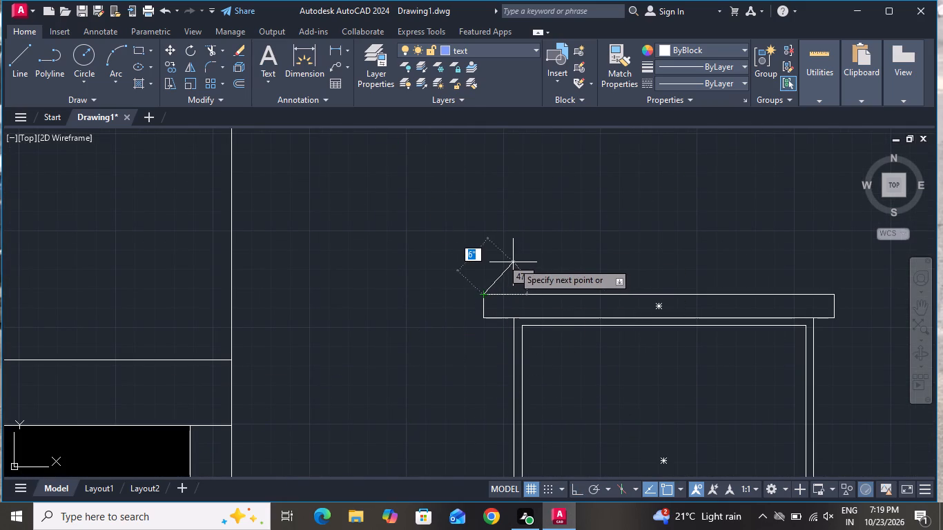
pyautogui.click(510, 263)
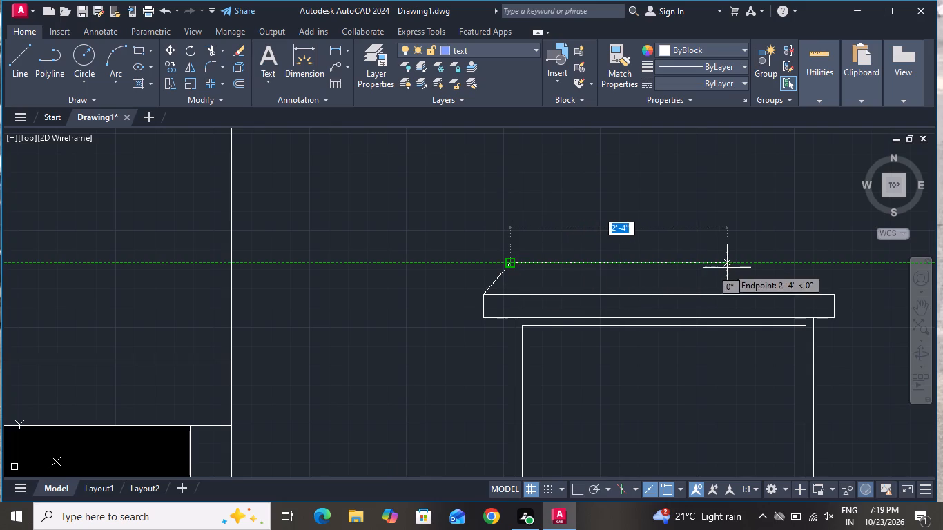
pyautogui.click(859, 262)
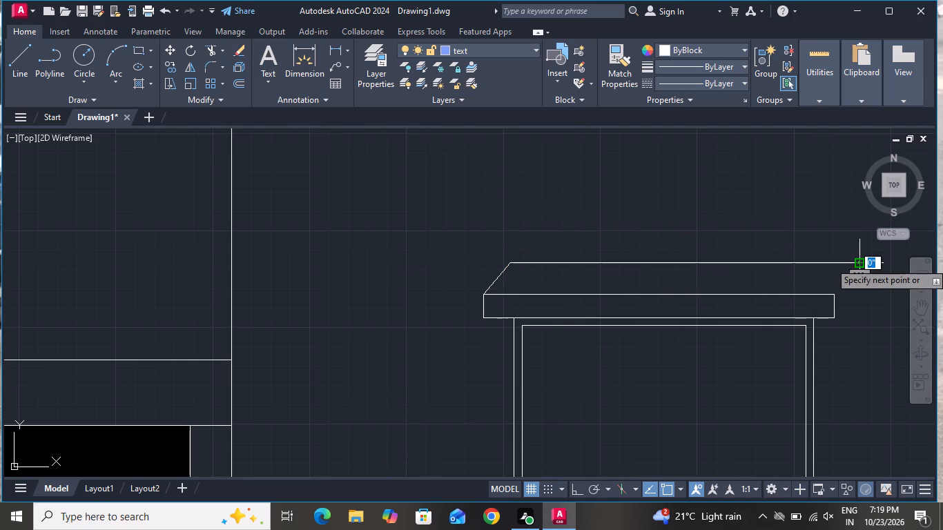
pyautogui.rightClick(846, 259)
pyautogui.click(855, 276)
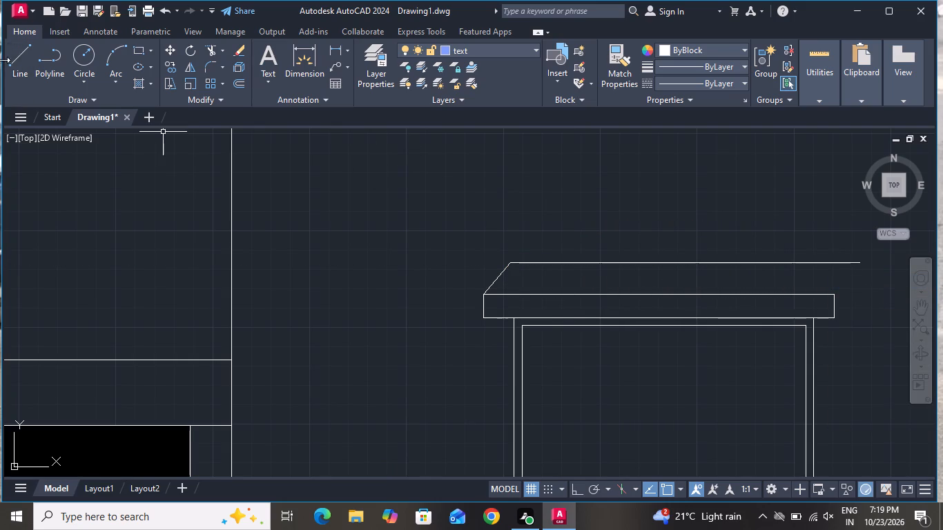
# Draw a line sloping from the thin rectangle's top-right corner up and inward to the canopy's top line.
pyautogui.click(16, 61)
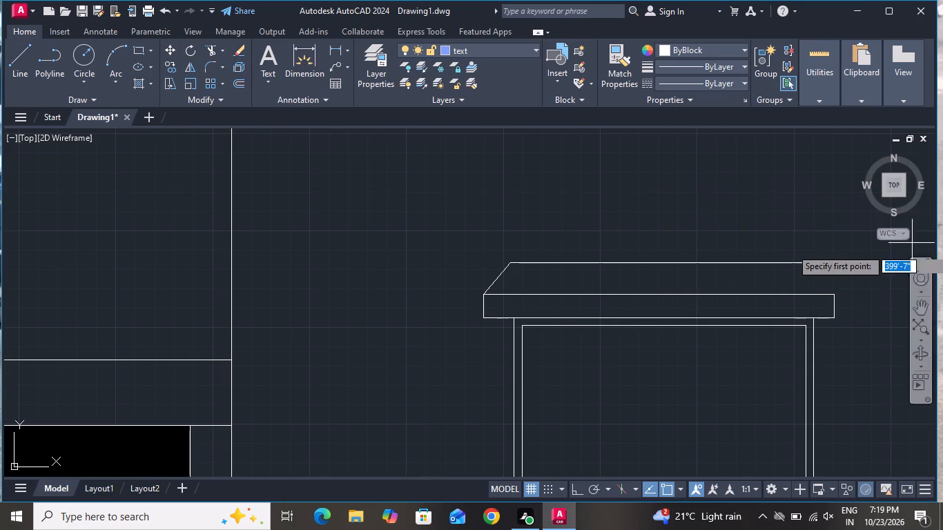
pyautogui.scroll(1, 900, 279)
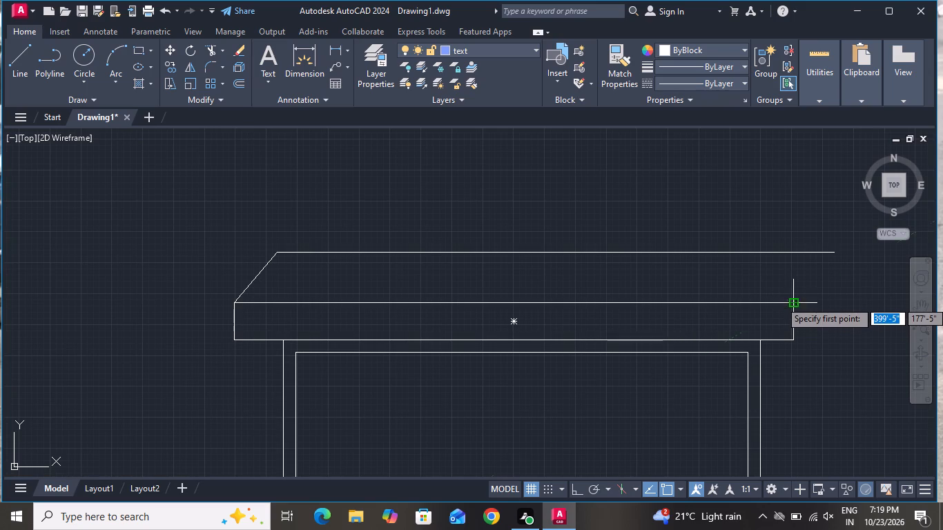
pyautogui.click(793, 301)
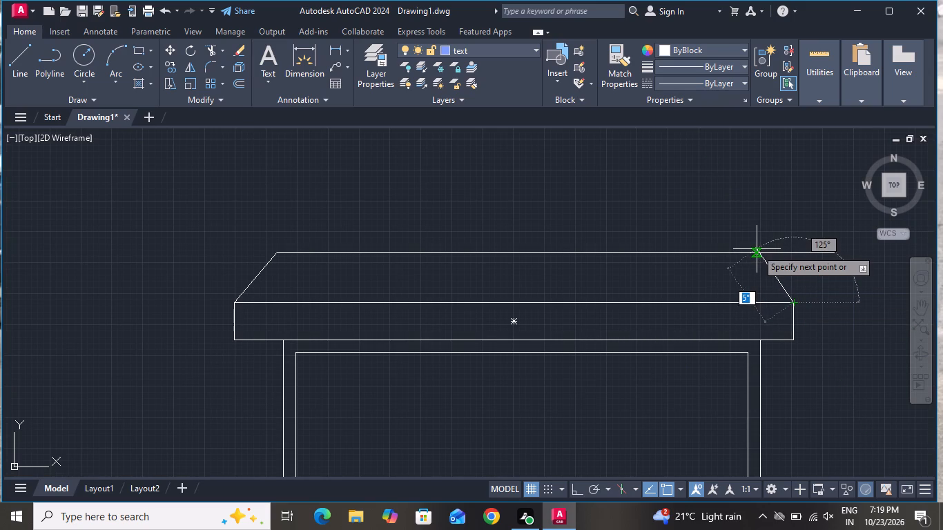
pyautogui.click(755, 253)
pyautogui.rightClick(743, 252)
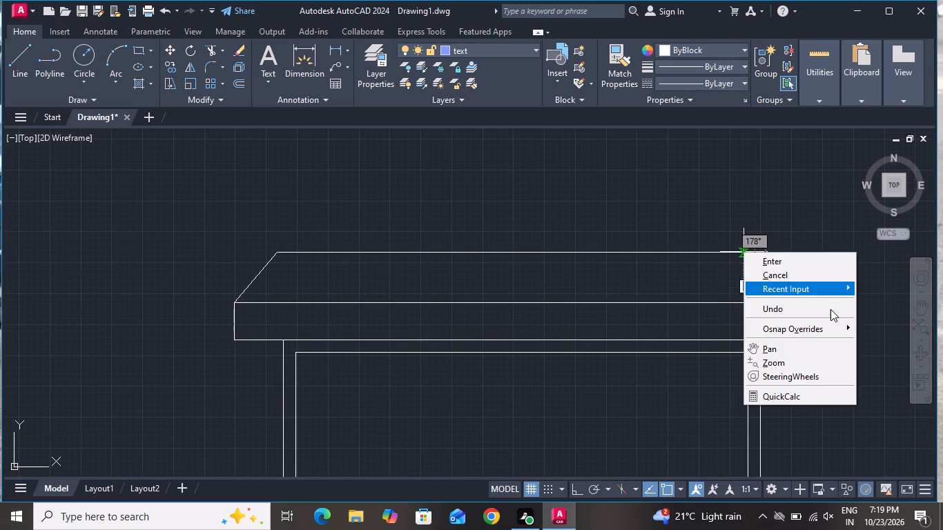
pyautogui.click(831, 276)
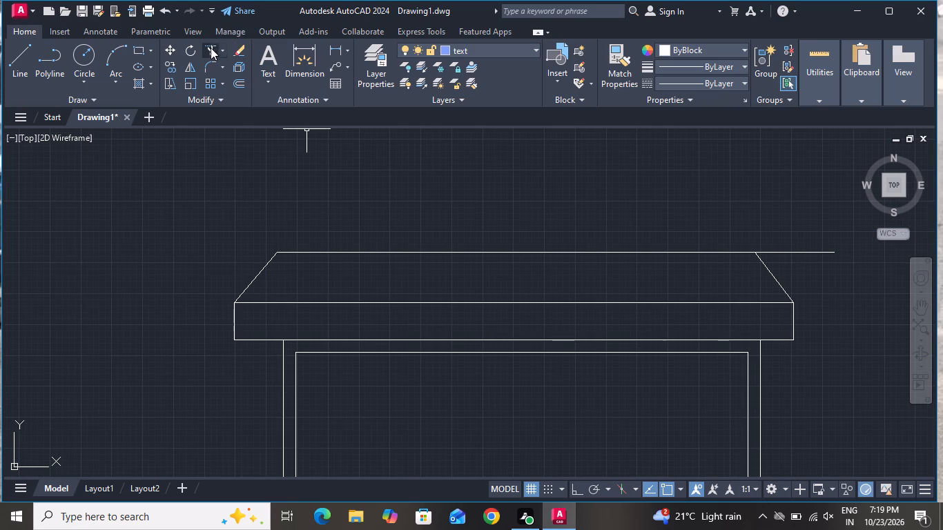
# Trim the canopy's top line where it overhangs beyond the right sloping edge, and finish the Trim command.
pyautogui.click(211, 49)
pyautogui.click(795, 228)
pyautogui.click(795, 276)
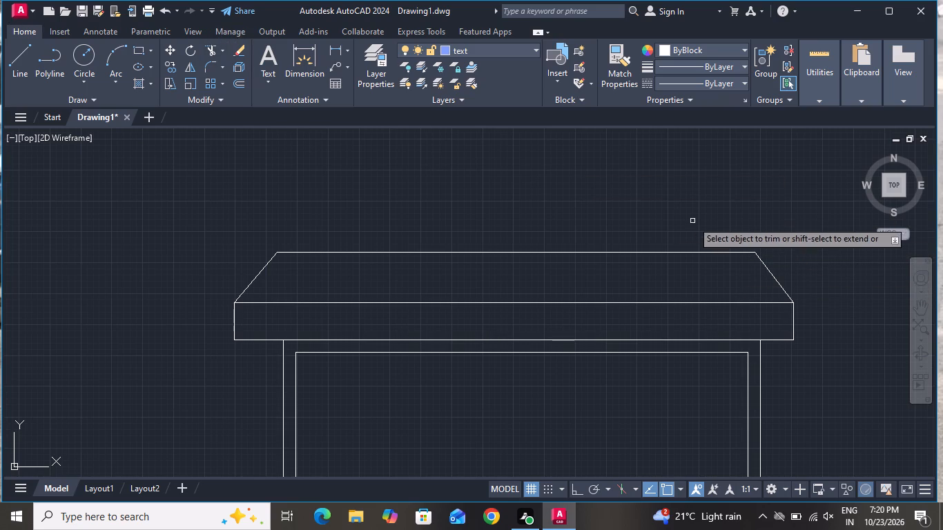
pyautogui.rightClick(616, 188)
pyautogui.click(643, 208)
# Draw a rectangle about 2'-2" wide and 2' high inside the small window's frame for the inner pane.
pyautogui.scroll(-2, 625, 248)
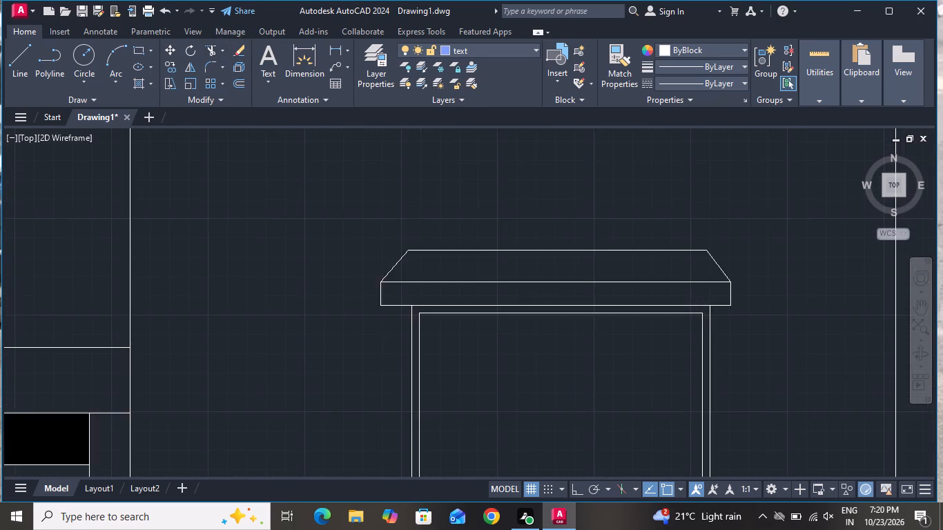
pyautogui.scroll(-1, 625, 251)
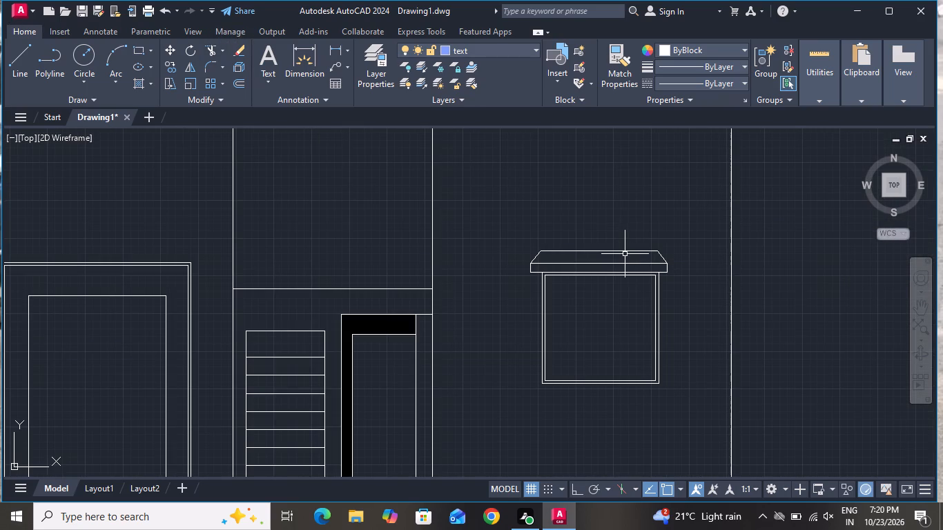
pyautogui.scroll(-3, 625, 254)
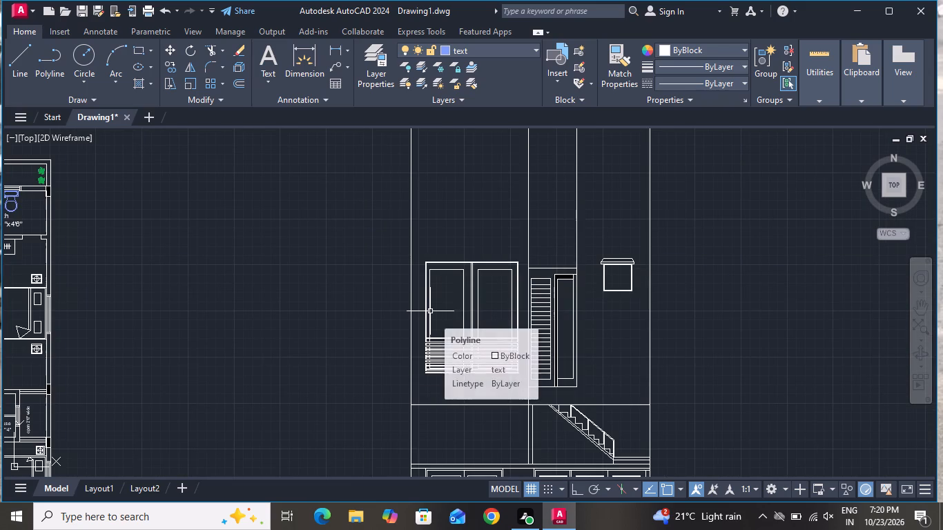
pyautogui.scroll(2, 614, 273)
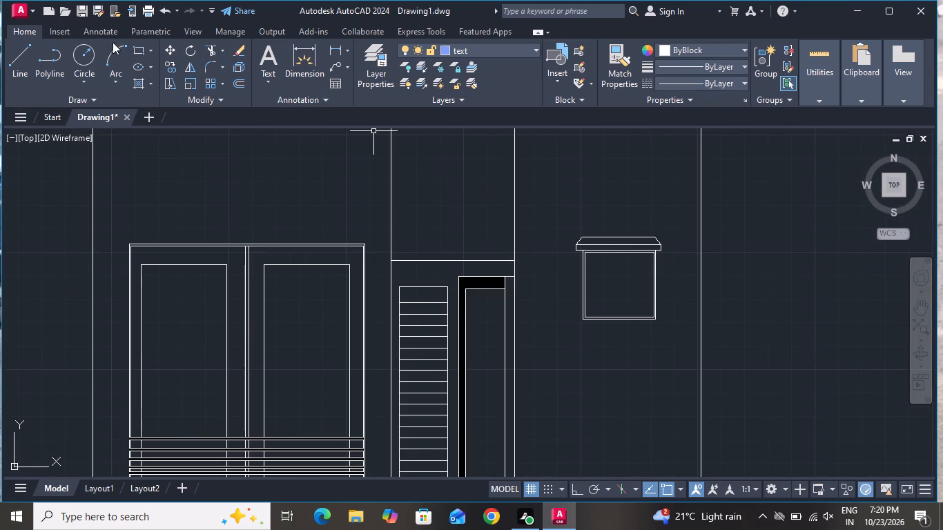
pyautogui.click(136, 46)
pyautogui.scroll(2, 579, 230)
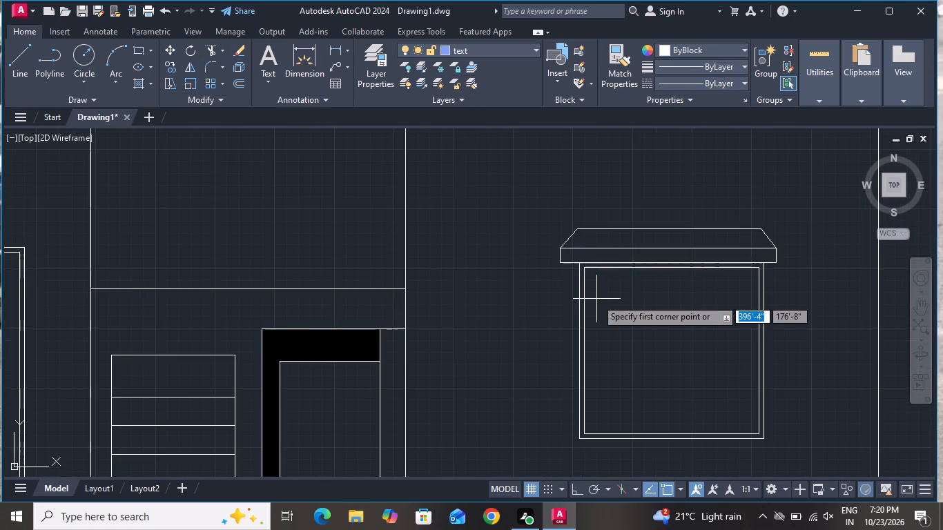
pyautogui.click(610, 295)
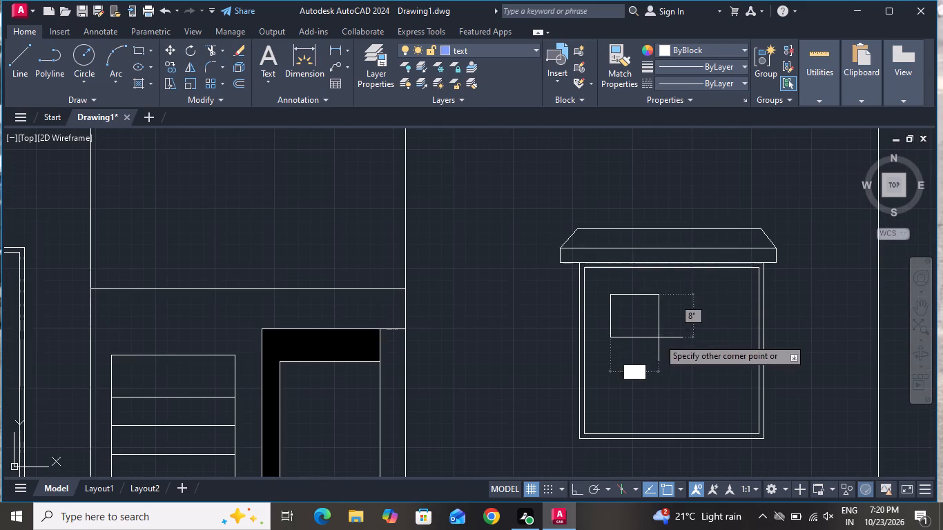
pyautogui.click(735, 414)
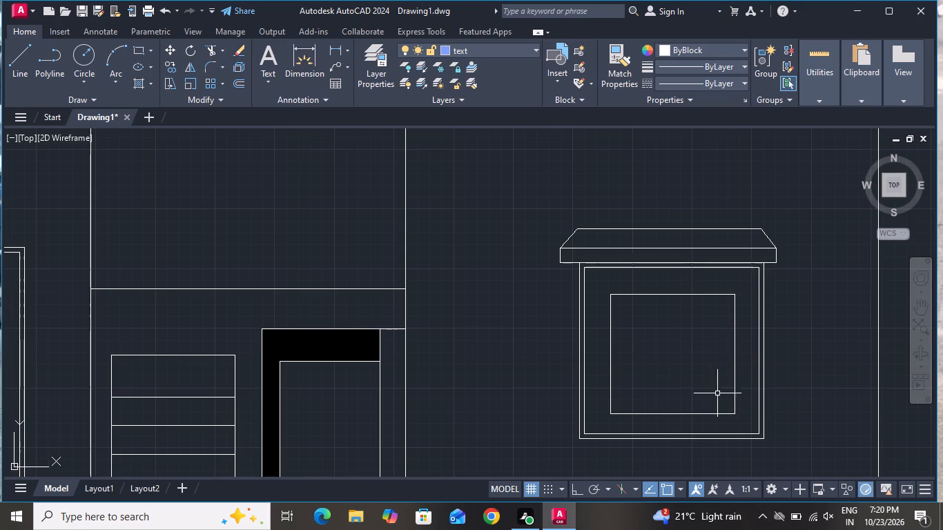
# Draw a short vertical line from the inner pane's top-right corner up to the small window's inner frame edge.
pyautogui.scroll(-1, 688, 375)
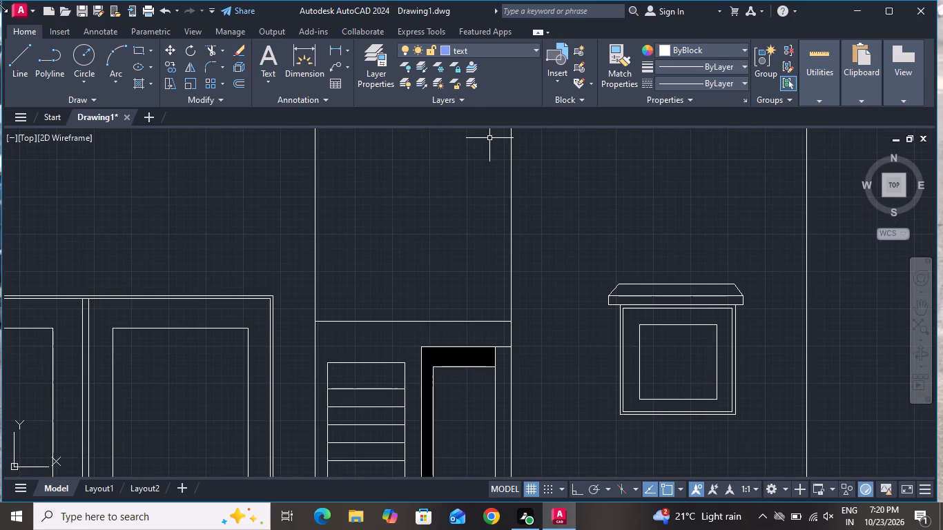
pyautogui.click(21, 49)
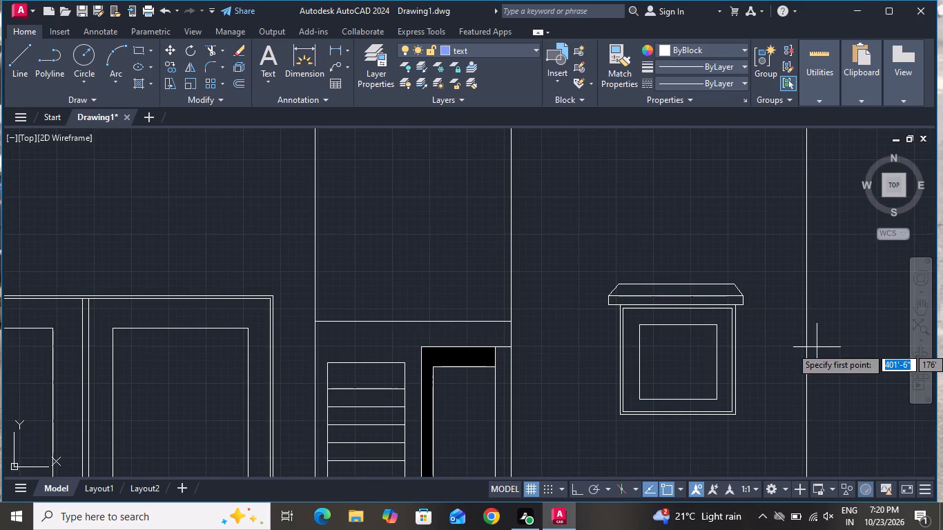
pyautogui.scroll(2, 713, 320)
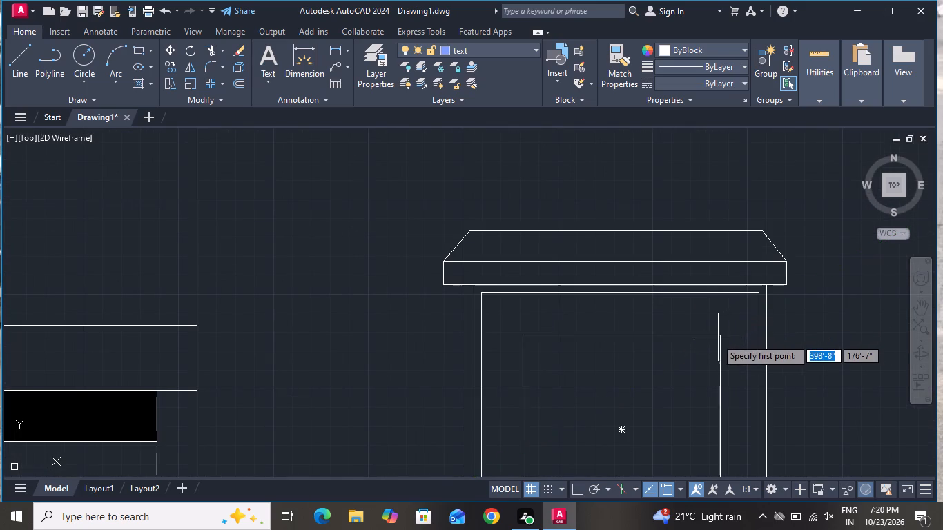
pyautogui.click(716, 339)
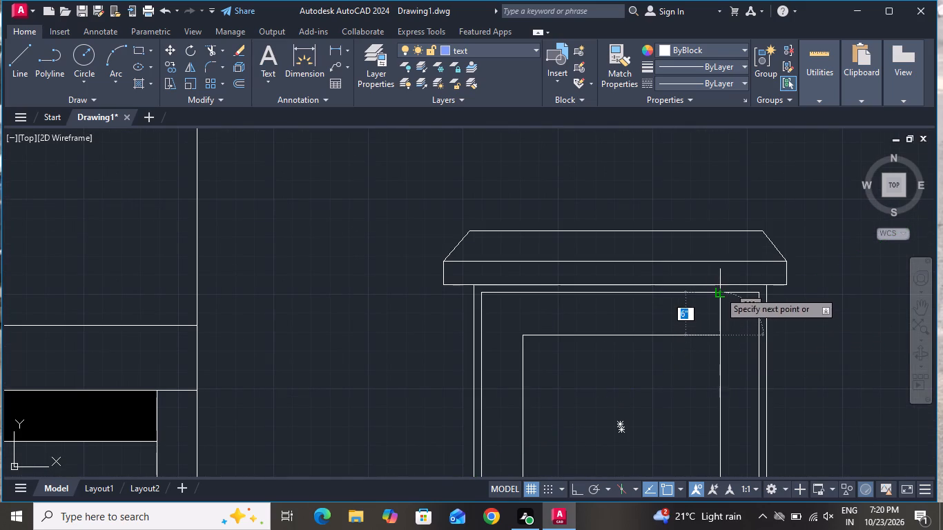
pyautogui.click(719, 291)
pyautogui.rightClick(718, 291)
pyautogui.click(740, 308)
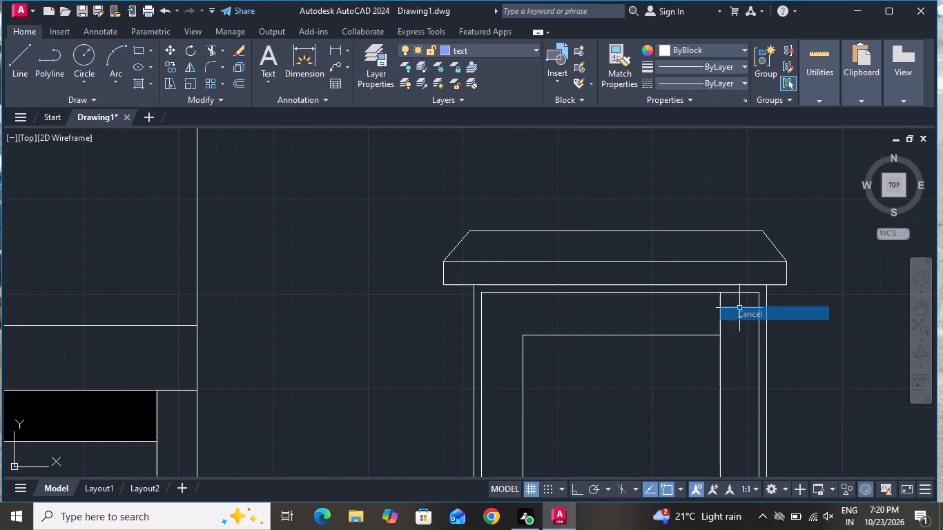
# Draw a short vertical line from the inner pane's bottom-left corner down to the small window's inner frame edge.
pyautogui.click(20, 52)
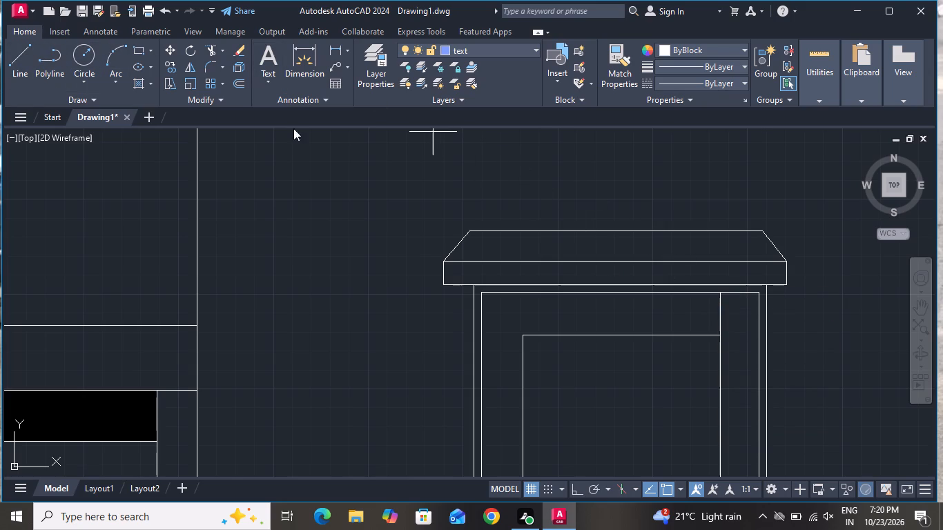
pyautogui.scroll(-2, 640, 200)
pyautogui.scroll(2, 601, 324)
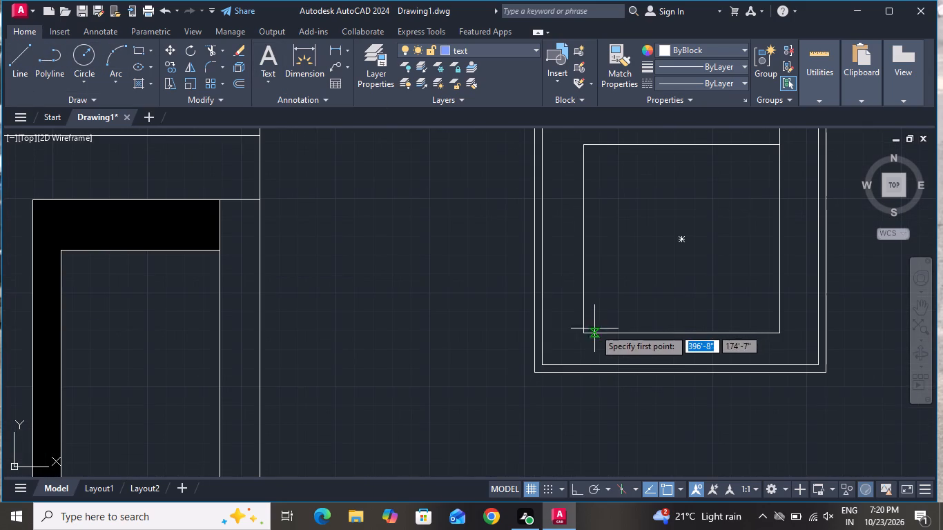
pyautogui.click(586, 333)
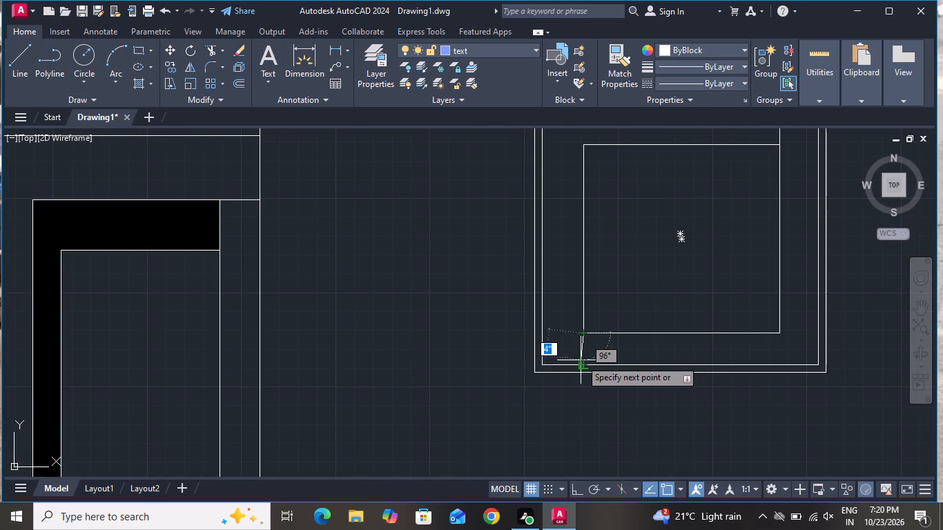
pyautogui.click(581, 360)
pyautogui.rightClick(583, 363)
pyautogui.click(640, 235)
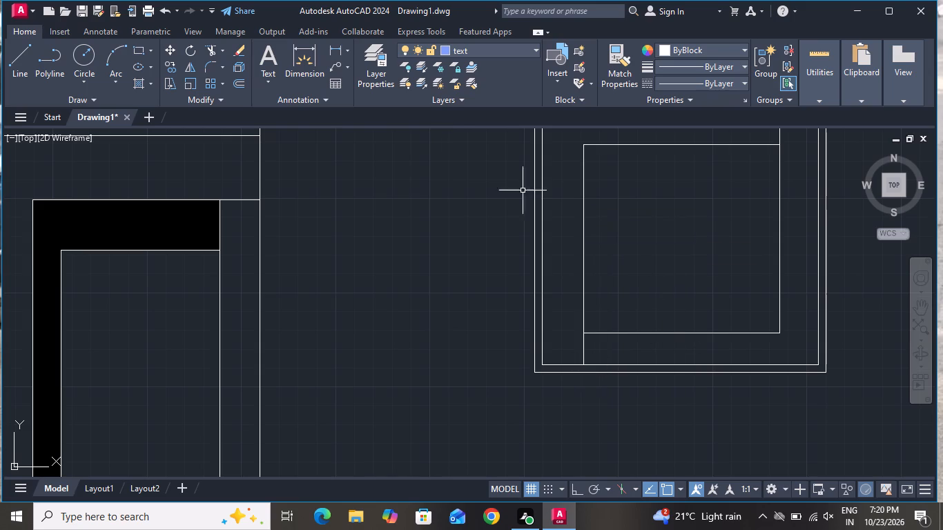
# Fill the L-shaped strip along the left and top of the inner pane with a SOLID hatch in colour 0,0,0.
pyautogui.click(144, 80)
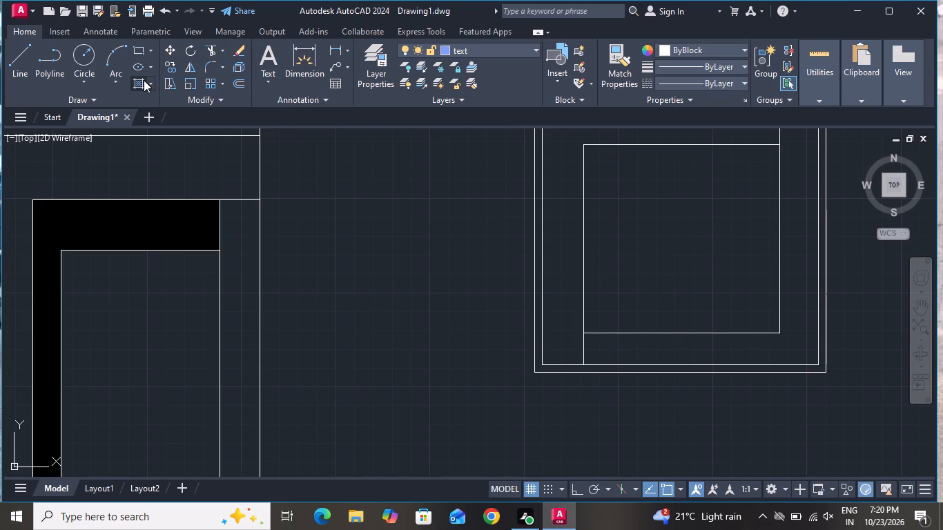
pyautogui.click(124, 52)
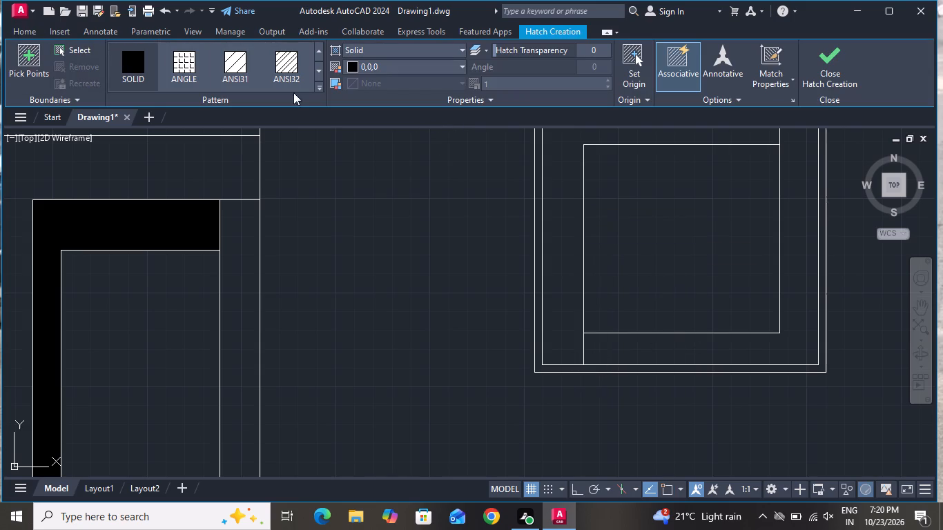
pyautogui.click(562, 197)
pyautogui.scroll(-1, 582, 264)
pyautogui.rightClick(476, 286)
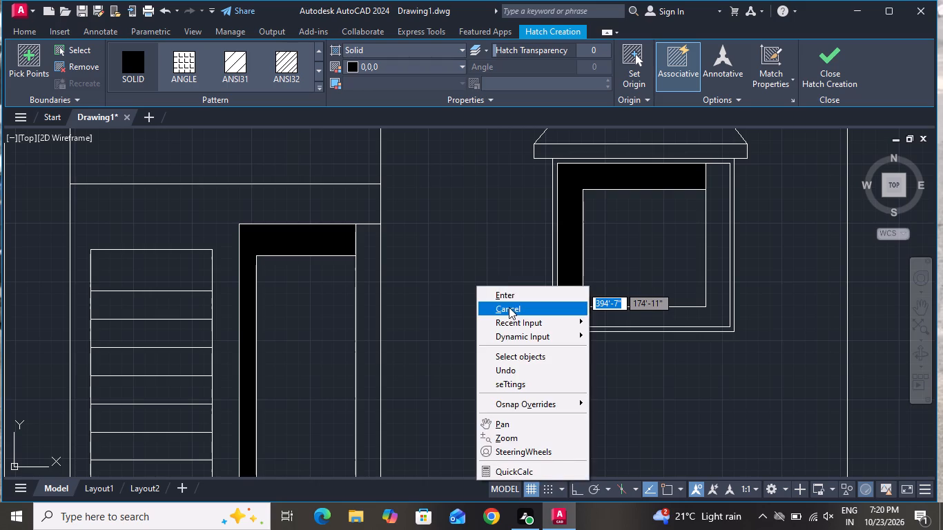
pyautogui.click(507, 307)
# Copy the second-lowest filled bar of the double window, placing six stacked copies upward from the base of the louvred door section's left edge.
pyautogui.scroll(-3, 511, 311)
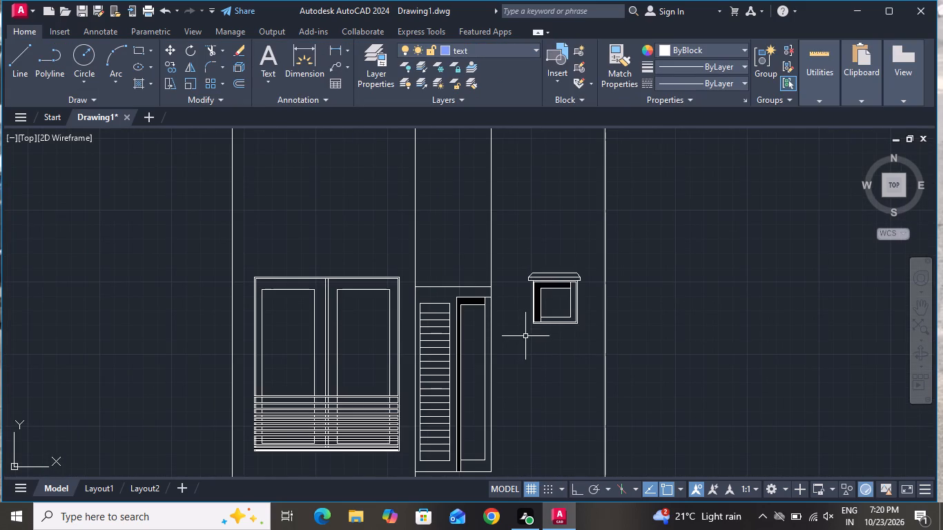
pyautogui.scroll(-1, 527, 345)
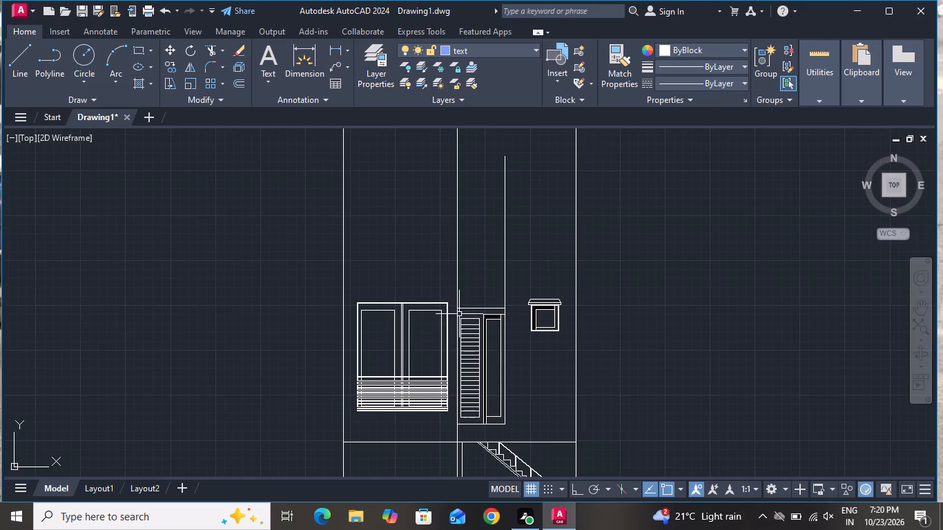
pyautogui.scroll(2, 459, 310)
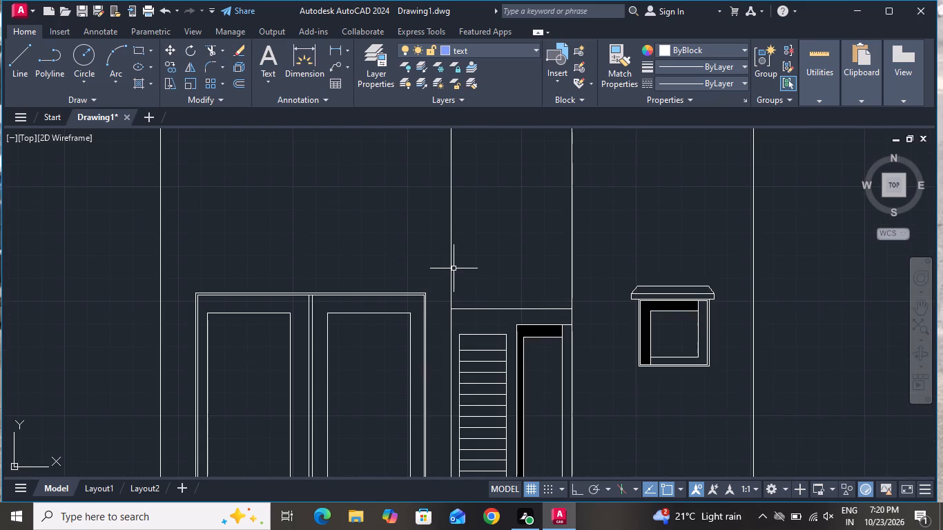
pyautogui.scroll(-3, 380, 204)
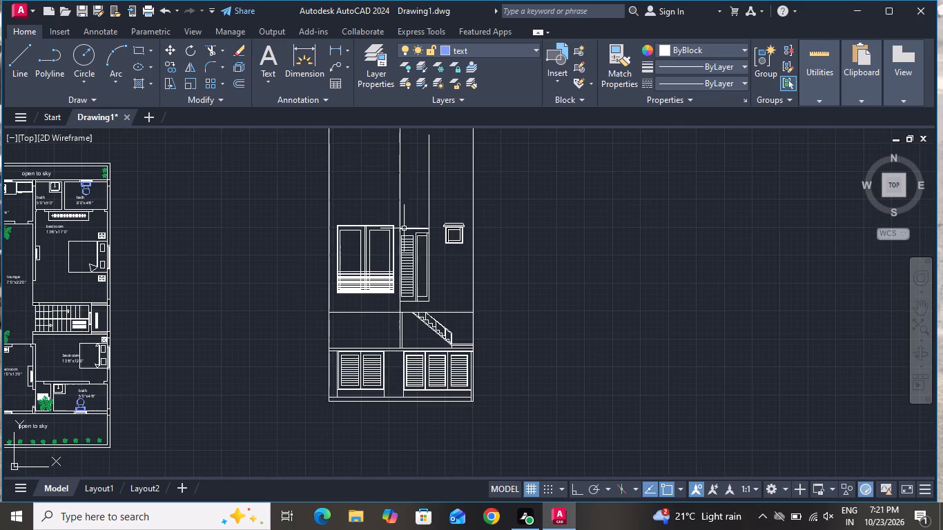
pyautogui.scroll(6, 330, 286)
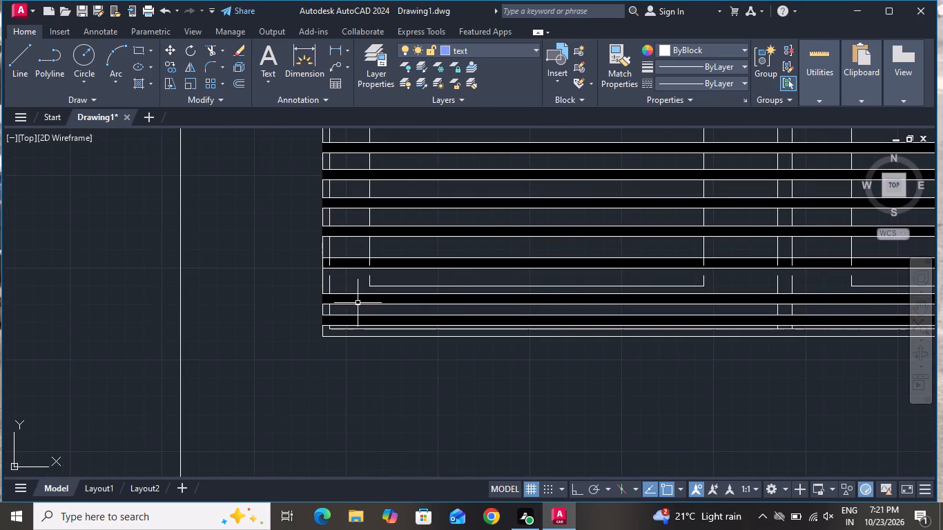
pyautogui.click(351, 282)
pyautogui.click(342, 308)
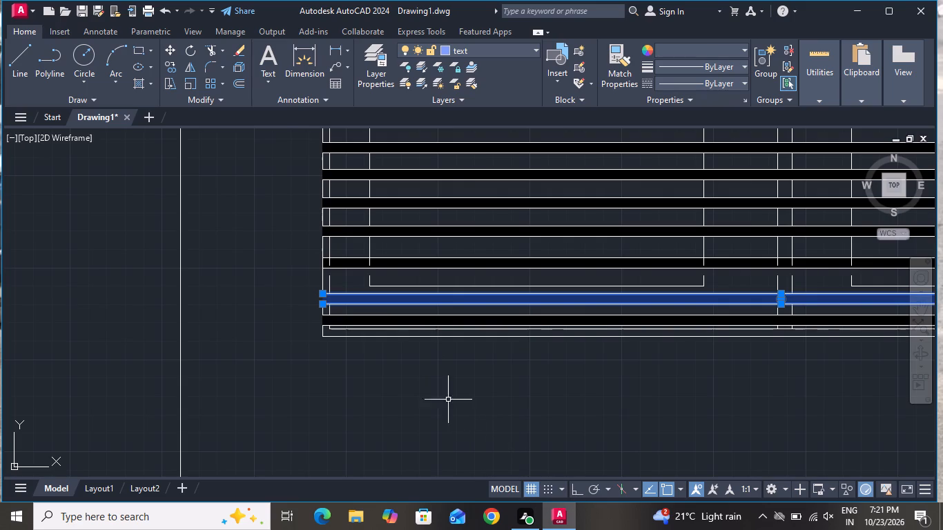
pyautogui.click(171, 66)
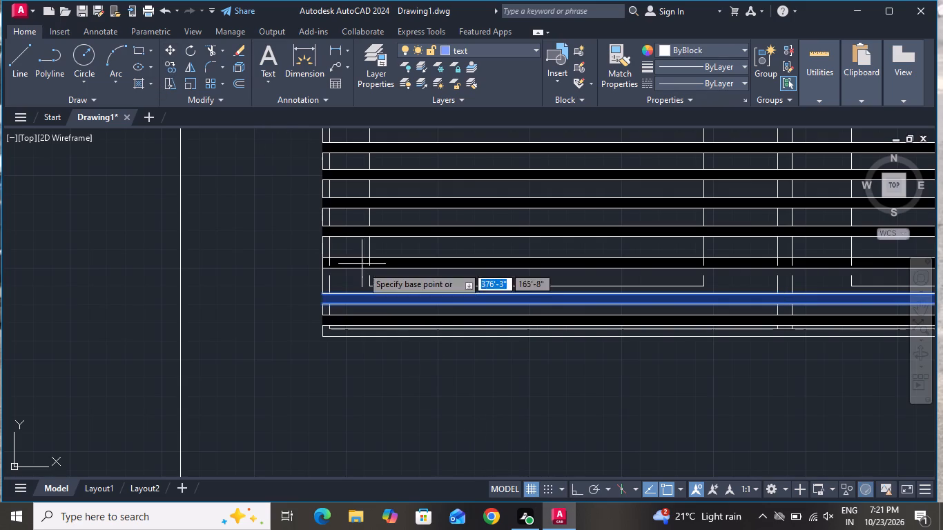
pyautogui.click(320, 293)
pyautogui.scroll(-1, 324, 257)
pyautogui.scroll(-3, 302, 206)
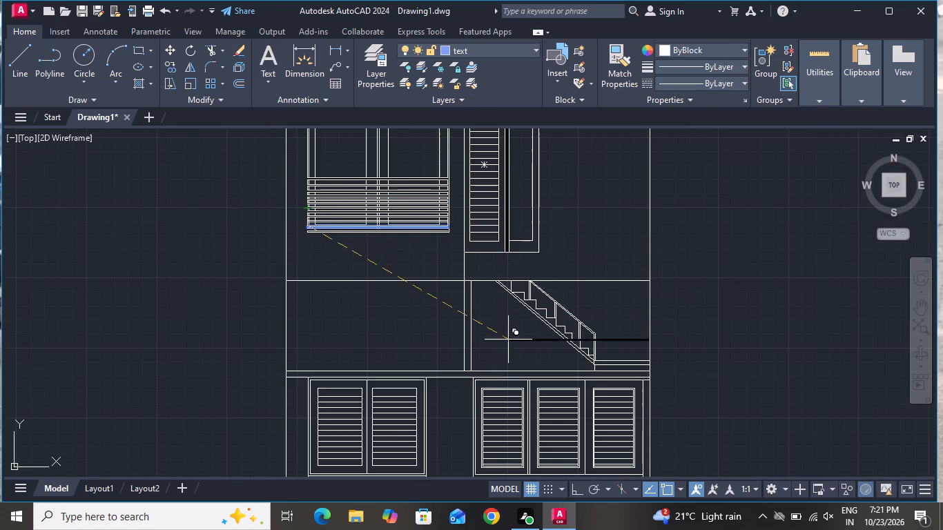
pyautogui.click(571, 484)
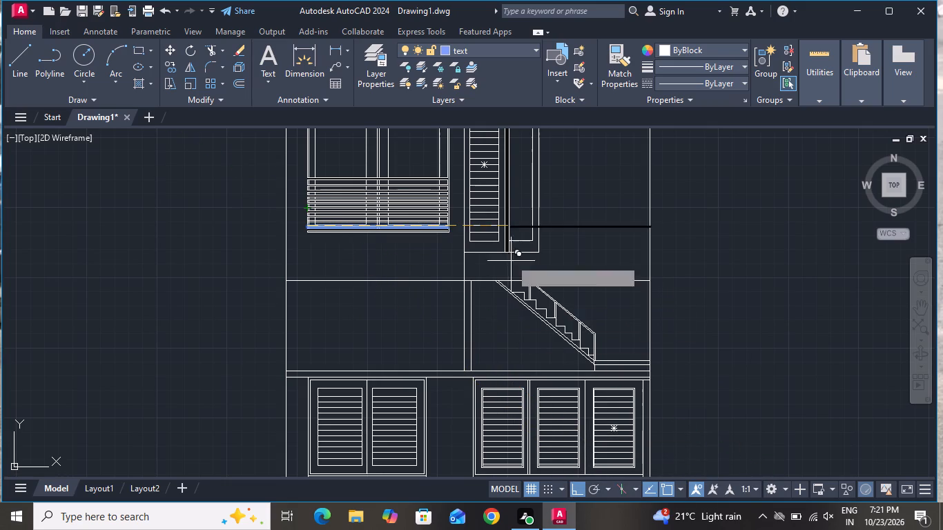
pyautogui.scroll(4, 456, 210)
pyautogui.scroll(-2, 454, 268)
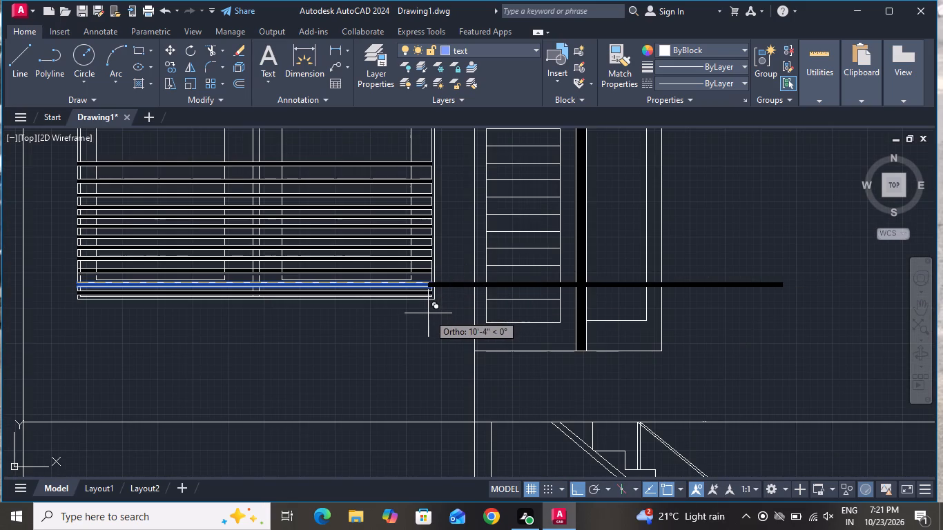
pyautogui.scroll(1, 428, 315)
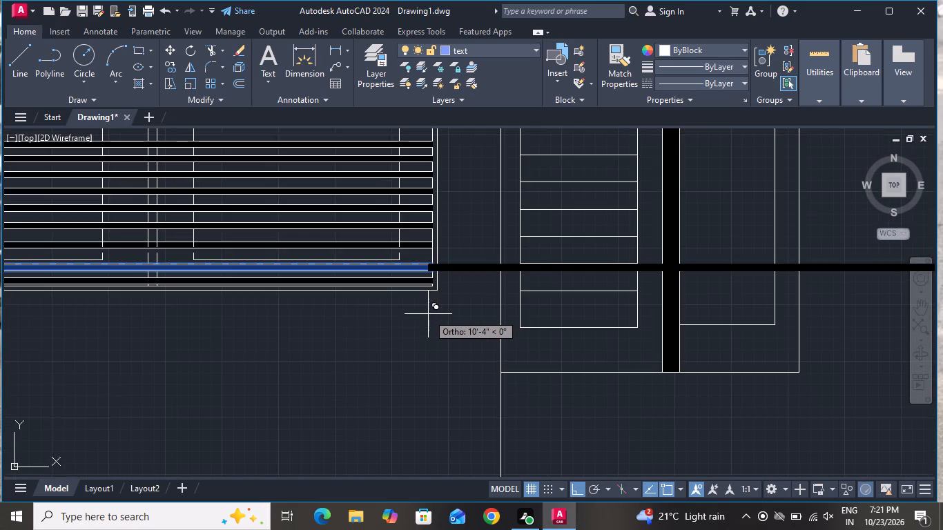
pyautogui.scroll(2, 447, 360)
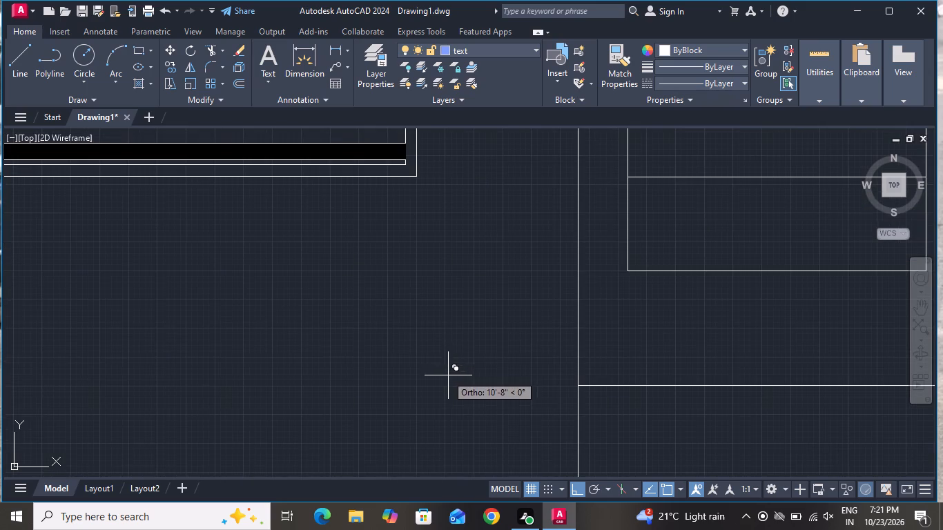
pyautogui.click(574, 493)
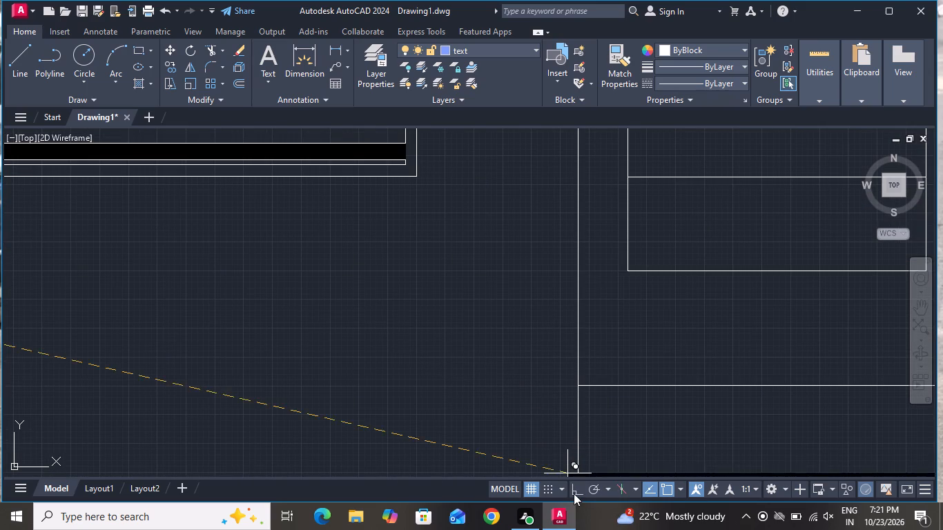
pyautogui.scroll(-3, 573, 380)
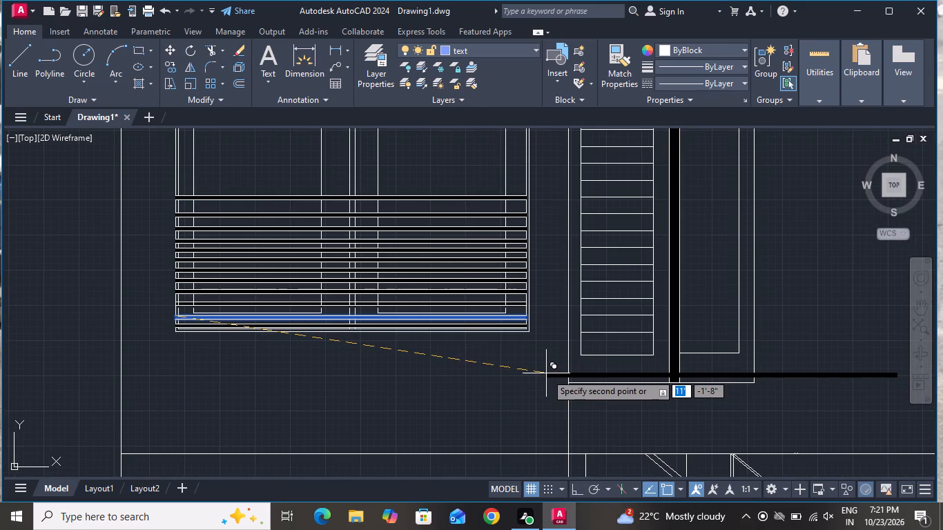
pyautogui.scroll(1, 546, 373)
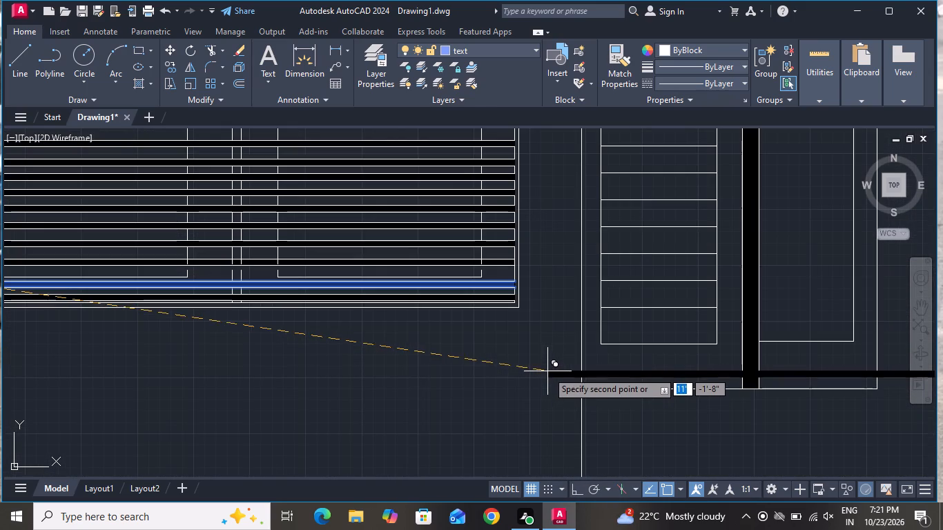
pyautogui.click(582, 376)
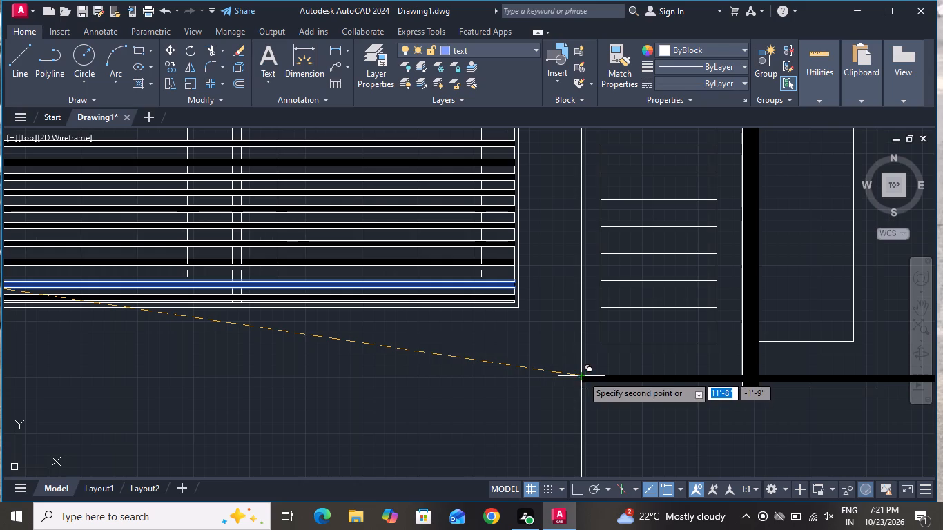
pyautogui.click(582, 362)
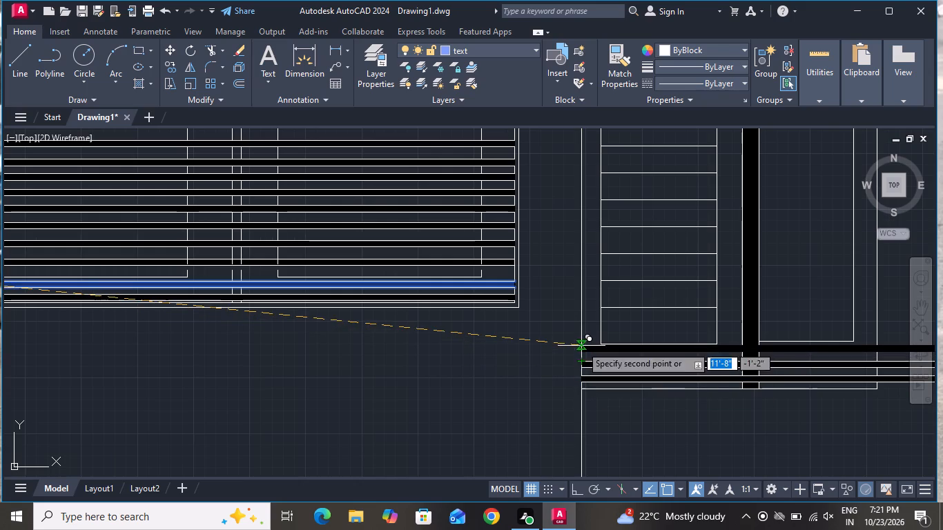
pyautogui.click(581, 346)
pyautogui.click(580, 328)
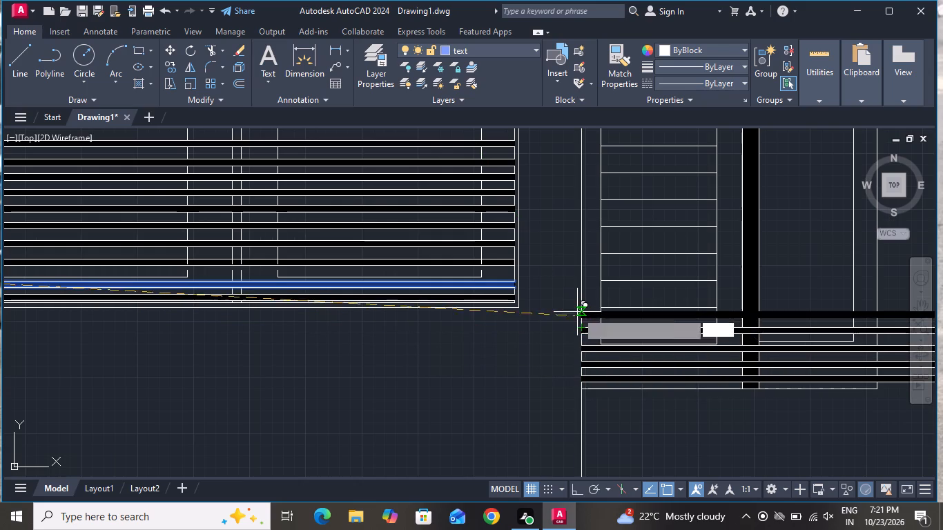
pyautogui.click(577, 309)
pyautogui.click(579, 292)
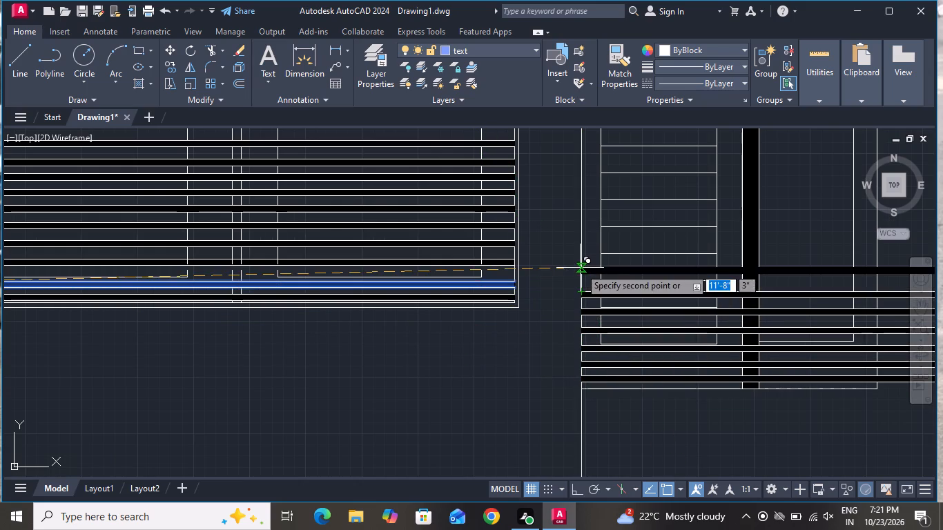
# Place seven more copies of the filled bar above the first six, along the louvred door section's left edge.
pyautogui.click(580, 267)
pyautogui.click(577, 255)
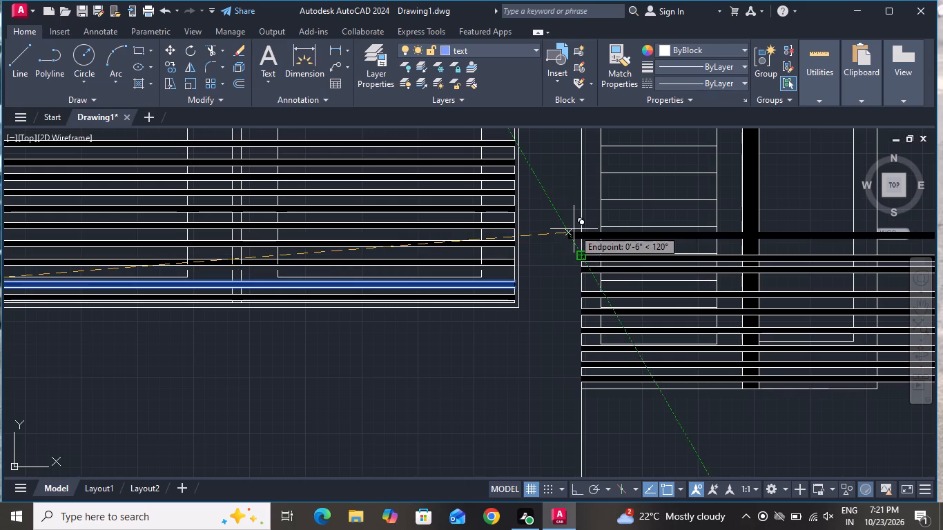
pyautogui.click(584, 236)
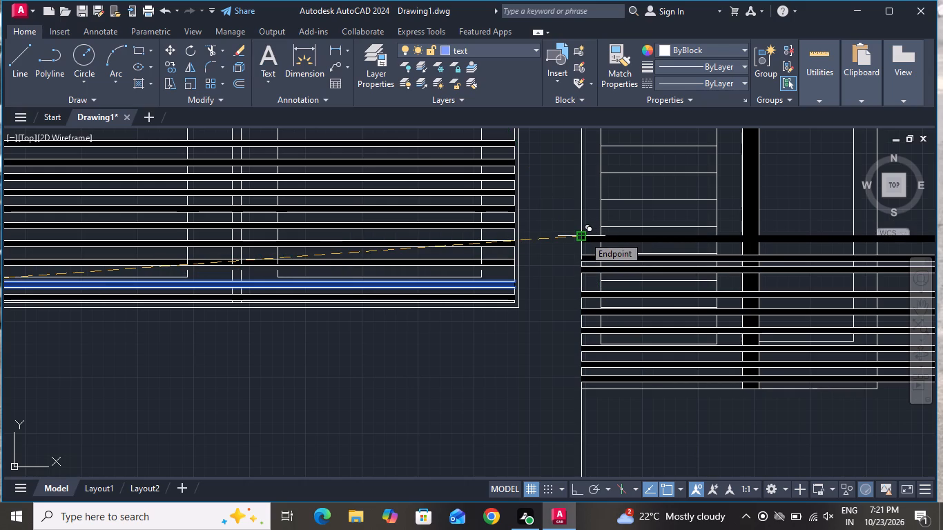
pyautogui.click(585, 219)
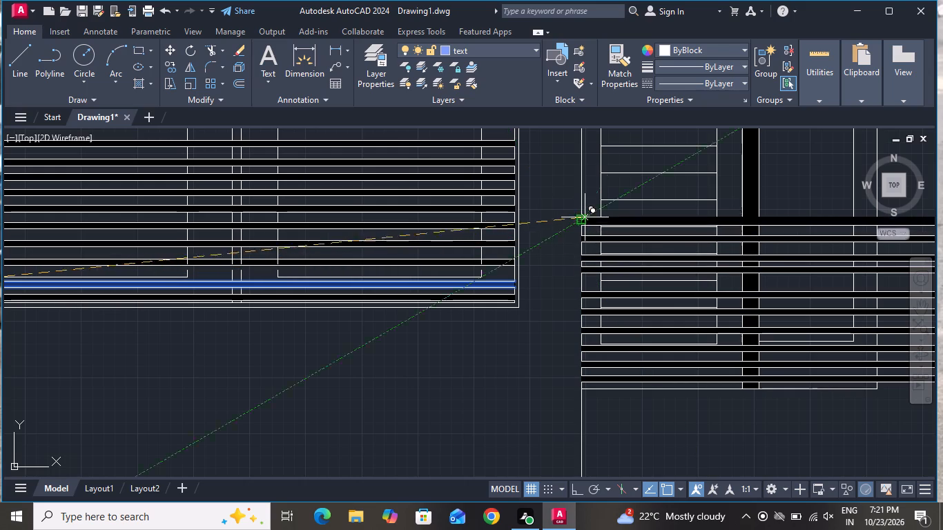
pyautogui.click(585, 209)
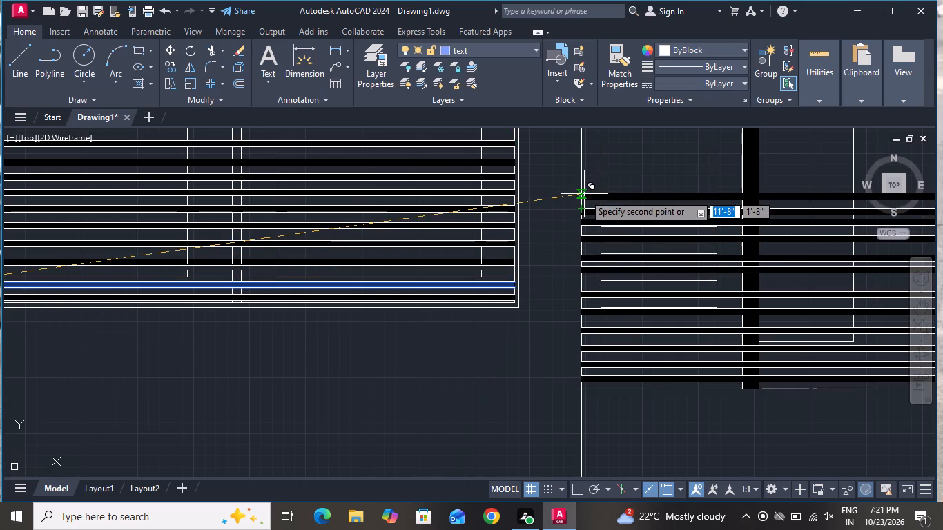
pyautogui.click(584, 194)
pyautogui.click(583, 174)
pyautogui.rightClick(583, 174)
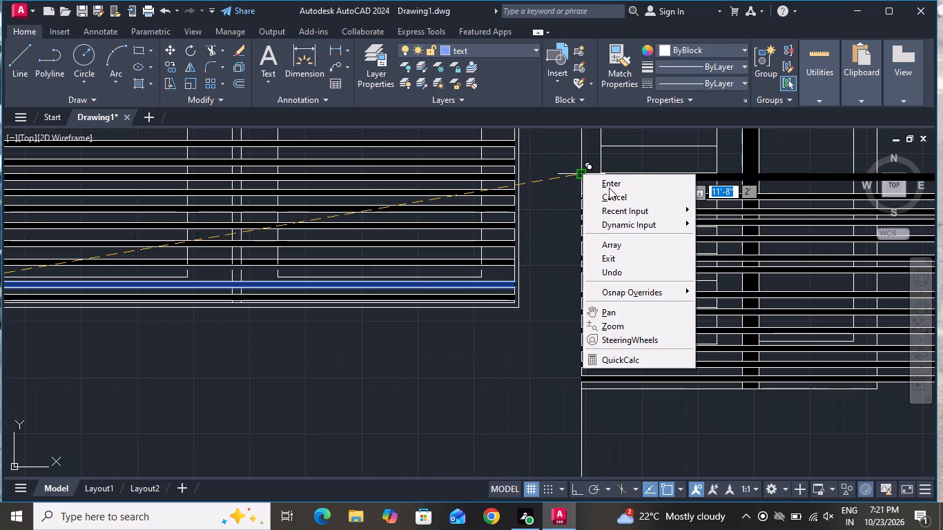
pyautogui.click(611, 193)
# Trim the copied bars' outlines where they run past the right edge of the door section.
pyautogui.scroll(-3, 541, 253)
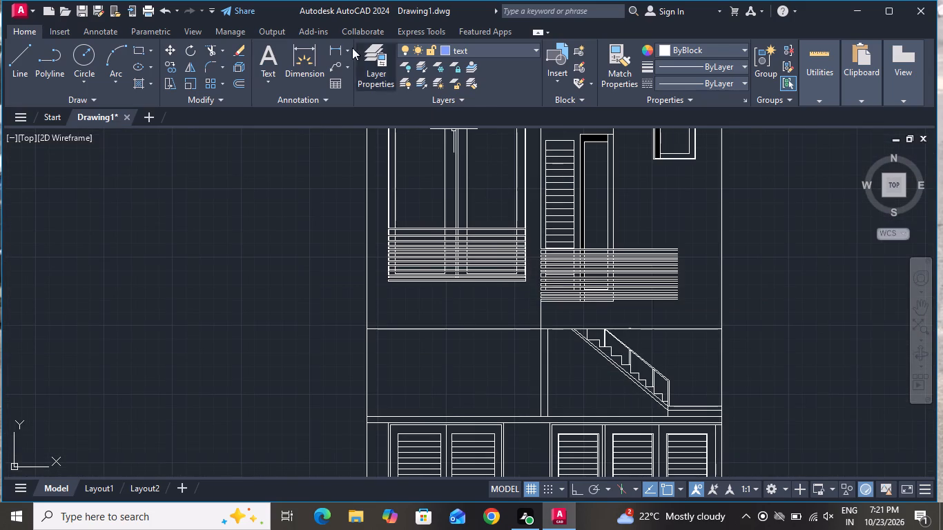
pyautogui.click(204, 47)
pyautogui.click(634, 227)
pyautogui.click(631, 306)
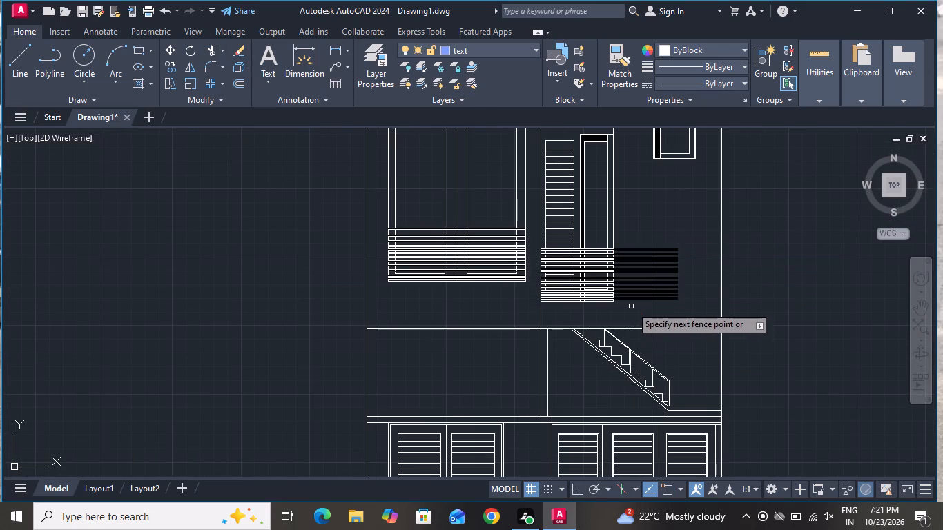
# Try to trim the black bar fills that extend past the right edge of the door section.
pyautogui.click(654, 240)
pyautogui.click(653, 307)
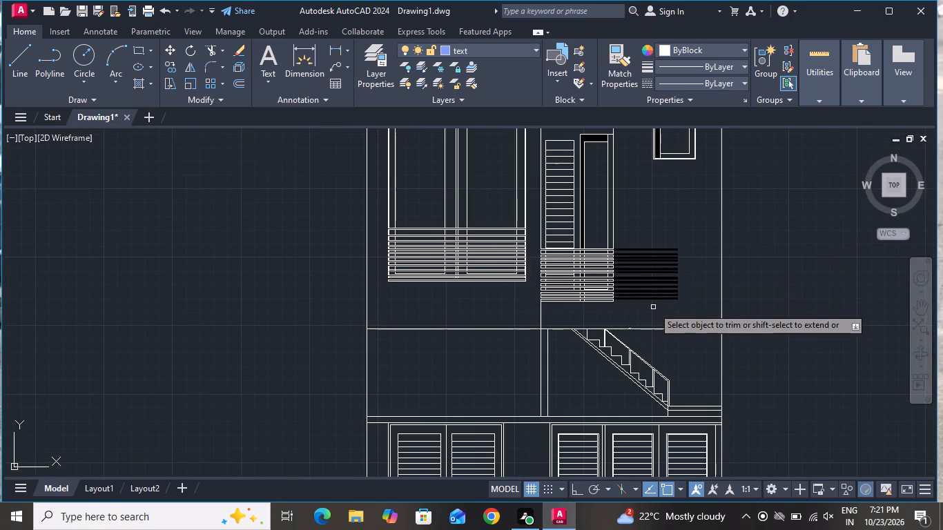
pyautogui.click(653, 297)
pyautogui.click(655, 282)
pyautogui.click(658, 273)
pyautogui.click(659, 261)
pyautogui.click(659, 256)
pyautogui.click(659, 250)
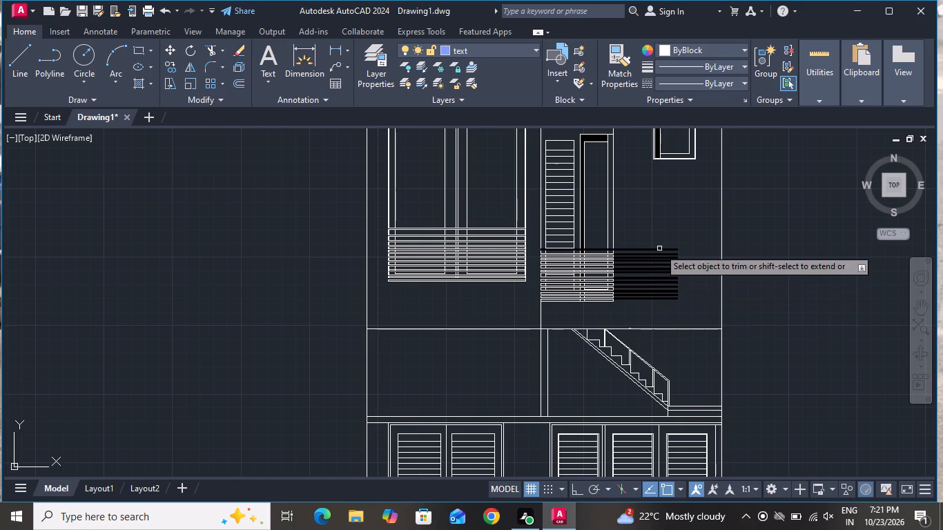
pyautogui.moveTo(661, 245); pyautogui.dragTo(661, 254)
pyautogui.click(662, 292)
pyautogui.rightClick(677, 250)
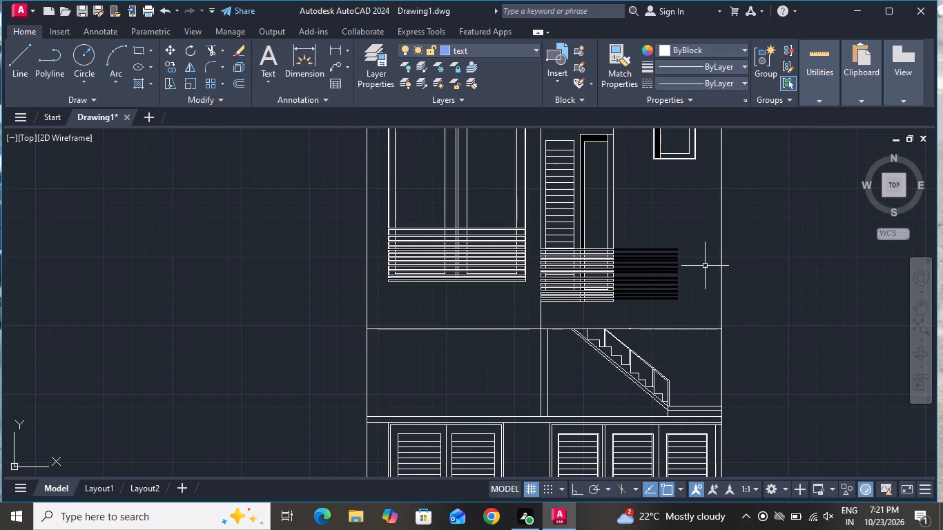
# Delete the solid hatch fills of the bars copied across the door section.
pyautogui.click(691, 228)
pyautogui.click(650, 302)
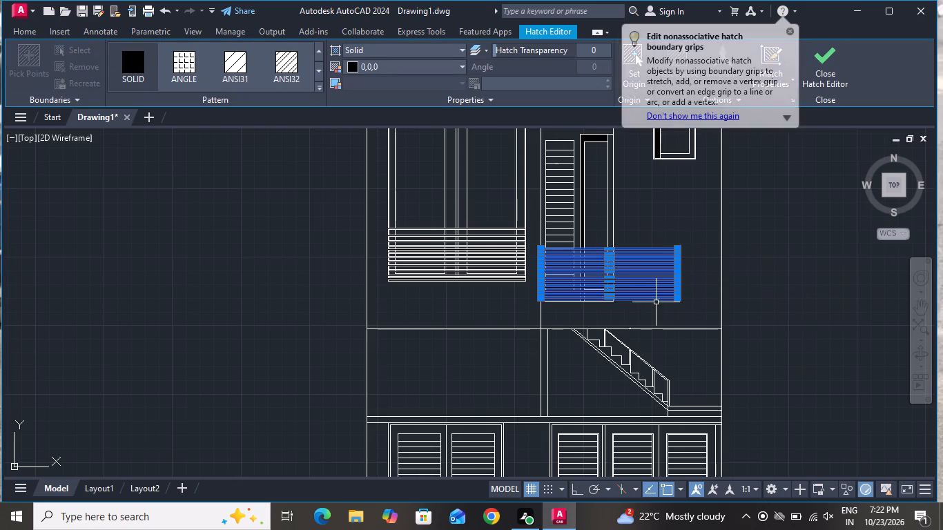
pyautogui.press('Delete')
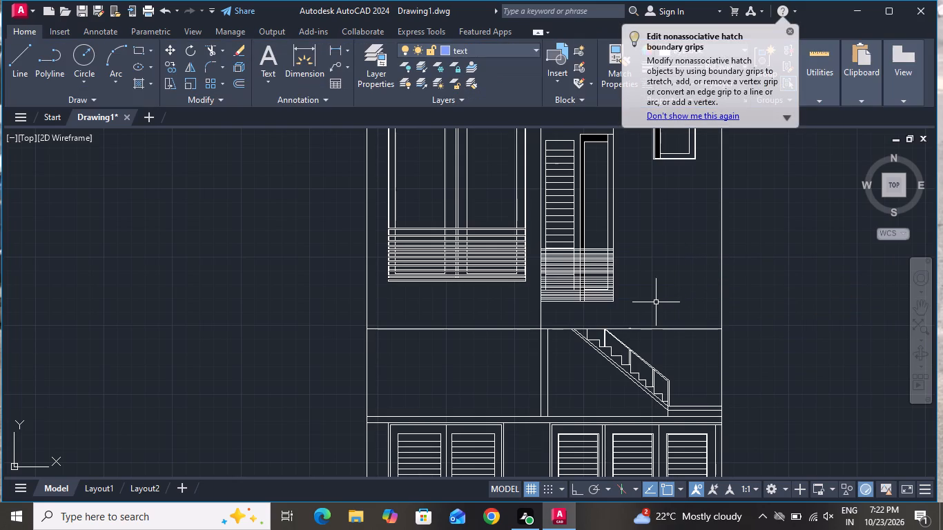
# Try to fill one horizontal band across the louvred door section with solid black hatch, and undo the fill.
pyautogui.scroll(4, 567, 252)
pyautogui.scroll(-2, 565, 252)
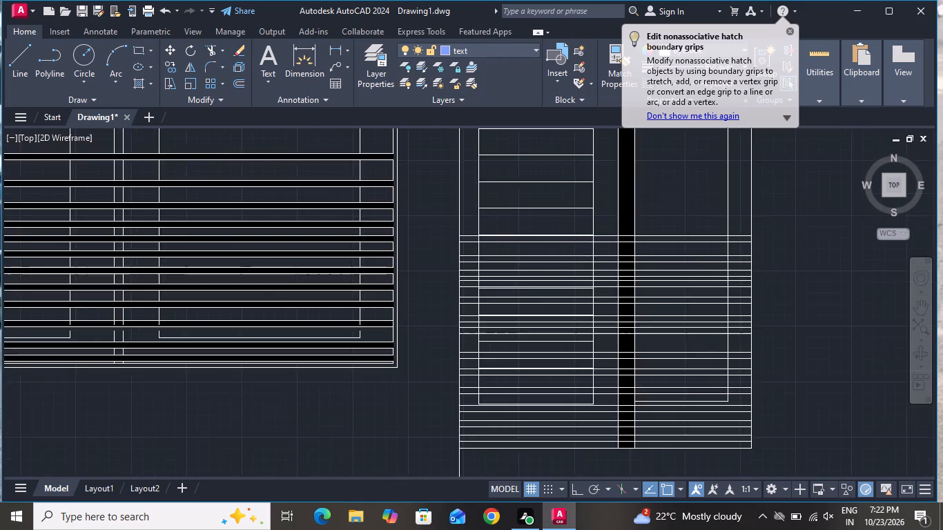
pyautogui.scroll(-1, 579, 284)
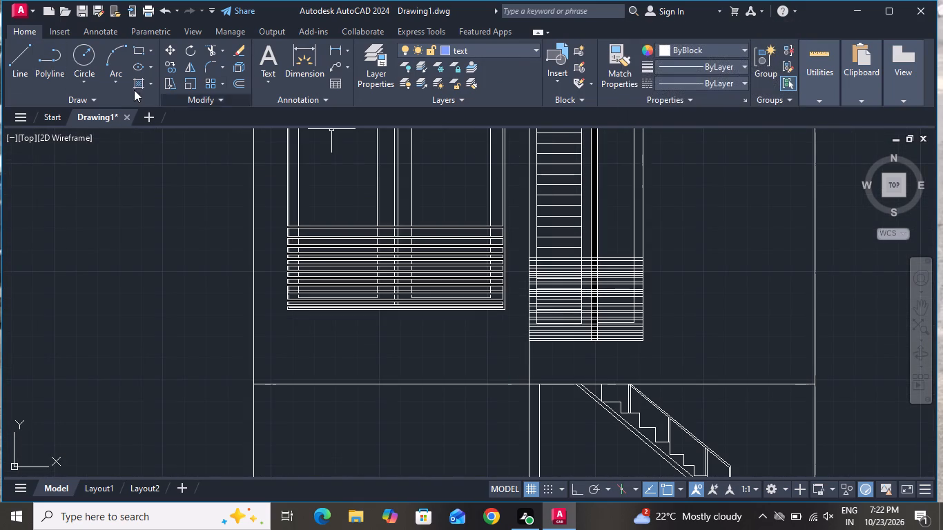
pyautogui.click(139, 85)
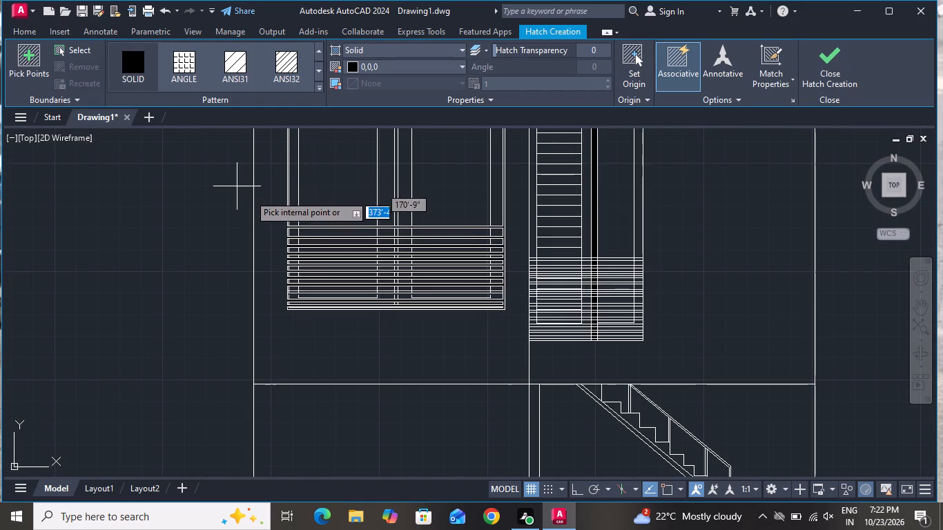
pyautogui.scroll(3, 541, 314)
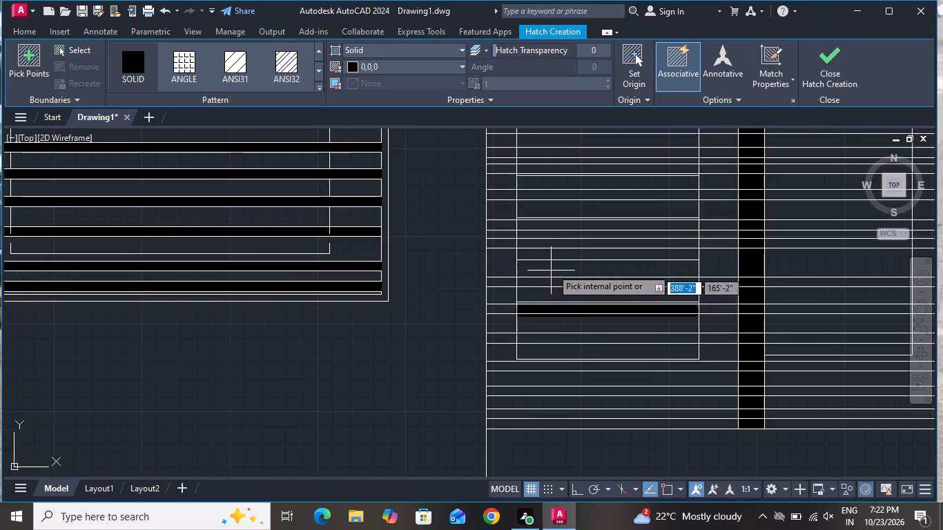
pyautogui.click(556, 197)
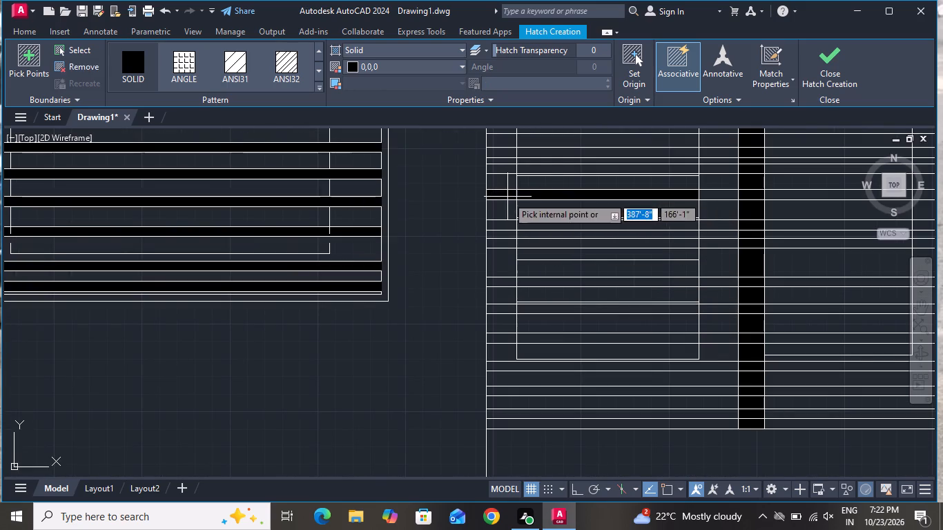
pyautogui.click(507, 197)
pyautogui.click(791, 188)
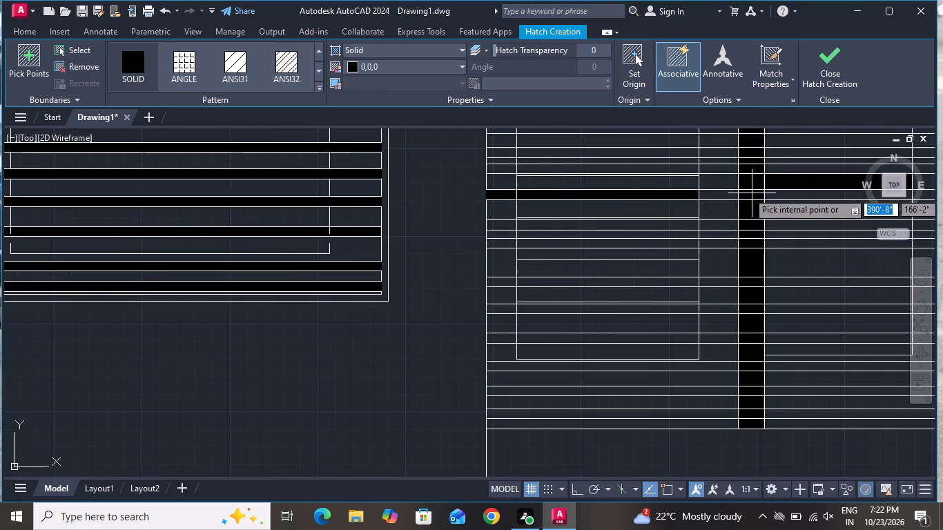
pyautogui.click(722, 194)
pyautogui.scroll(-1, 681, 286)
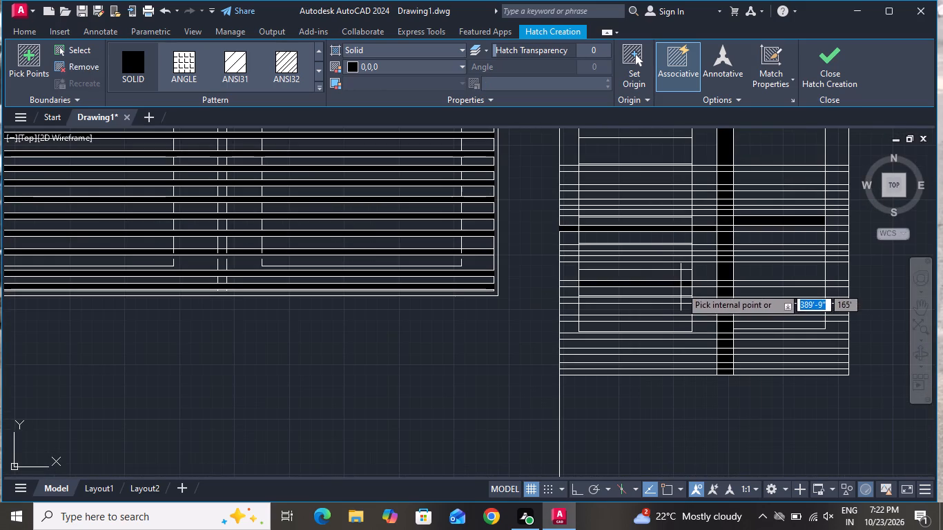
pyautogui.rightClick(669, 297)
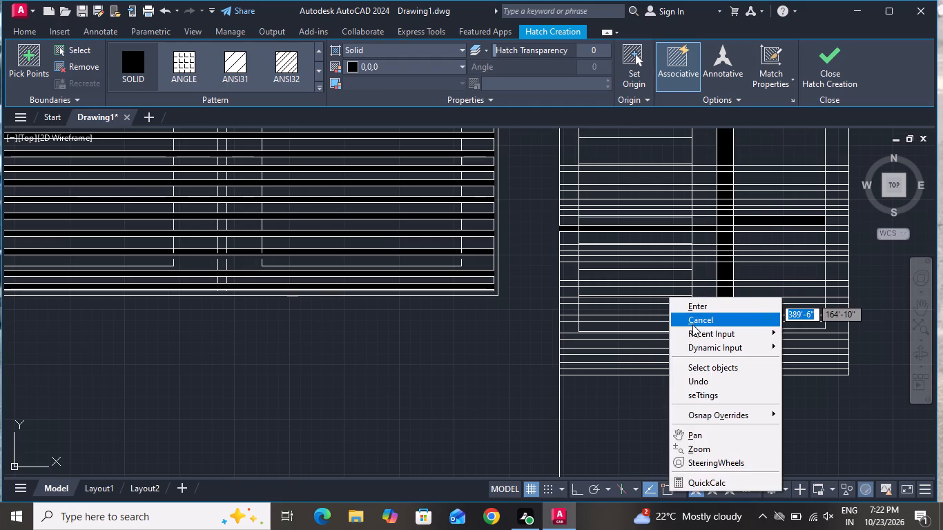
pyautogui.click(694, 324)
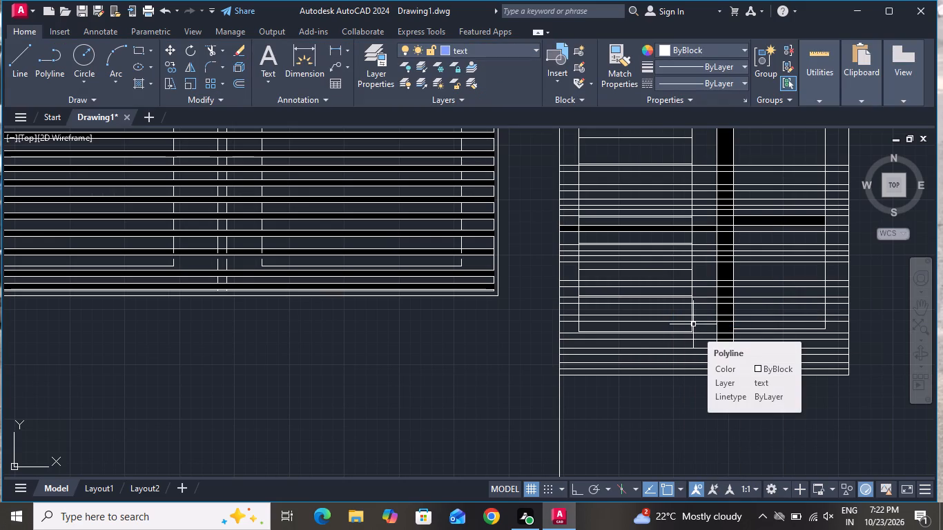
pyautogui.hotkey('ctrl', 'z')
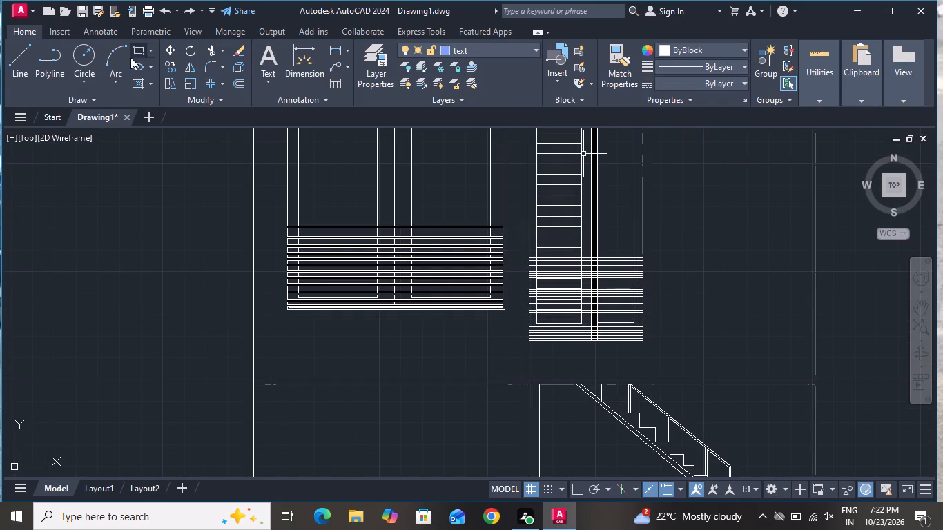
# Fill the middle wide band of the louvred door section's railing, edge to edge, with SOLID hatch in colour 0,0,0.
pyautogui.click(136, 76)
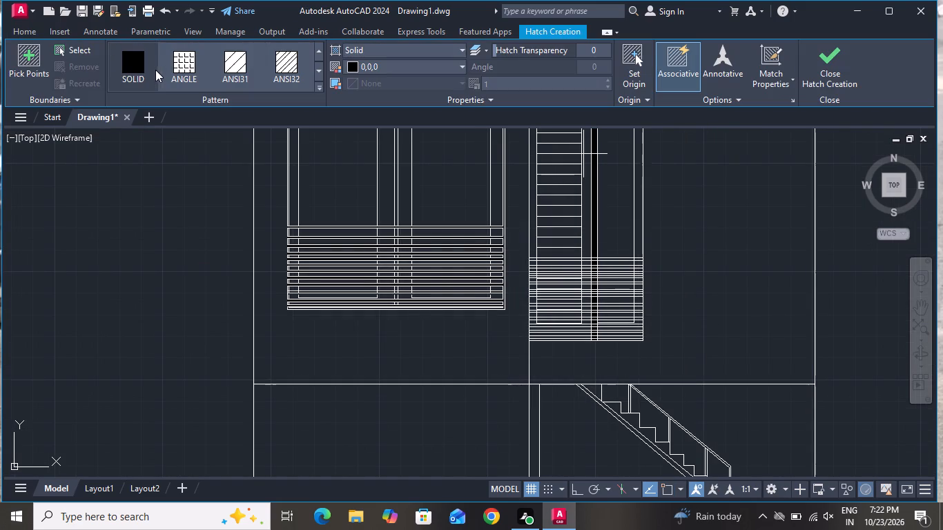
pyautogui.click(138, 67)
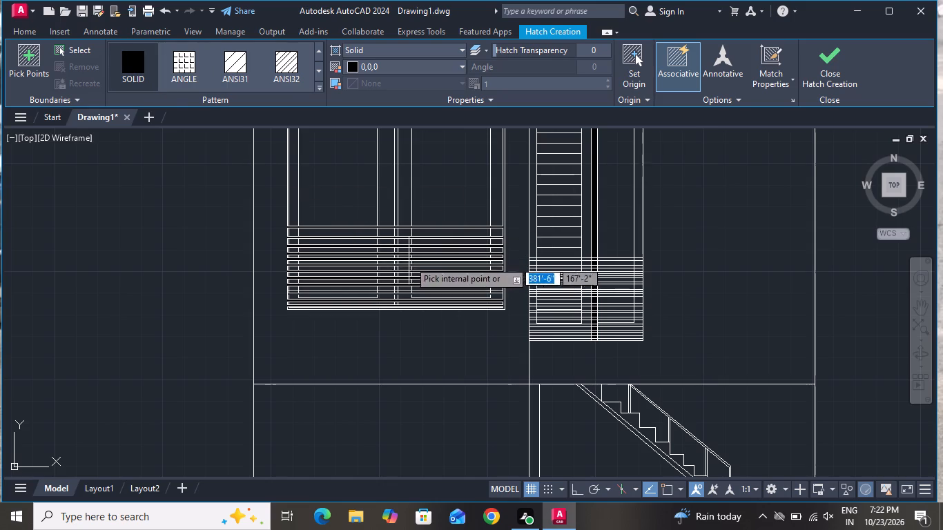
pyautogui.scroll(2, 512, 272)
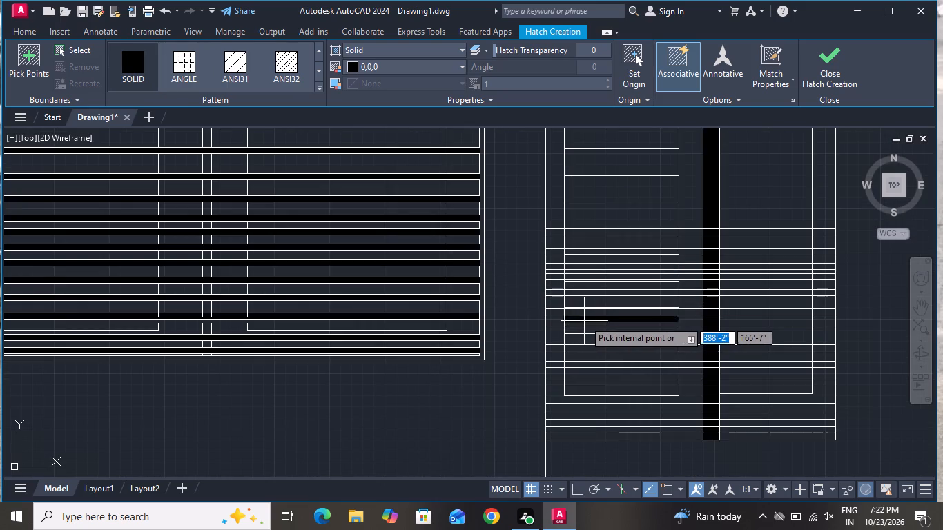
pyautogui.scroll(2, 591, 306)
pyautogui.click(591, 306)
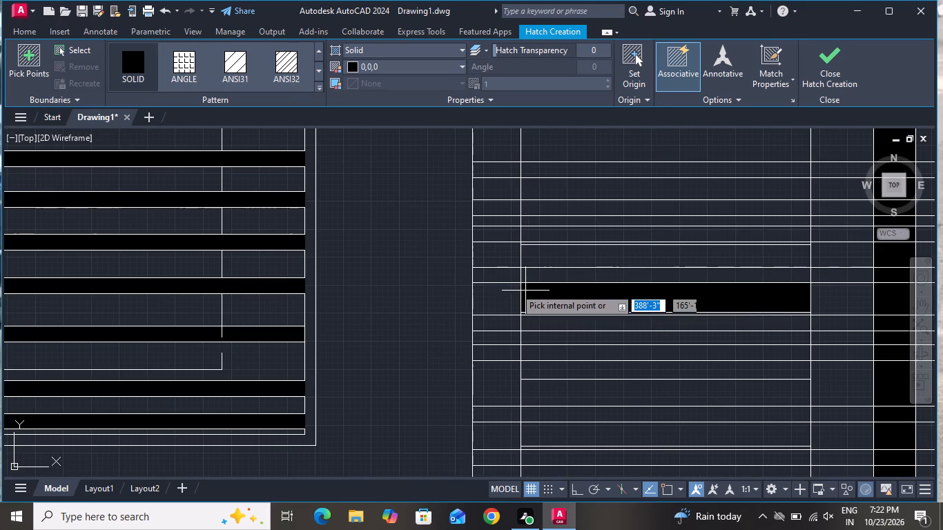
pyautogui.click(471, 285)
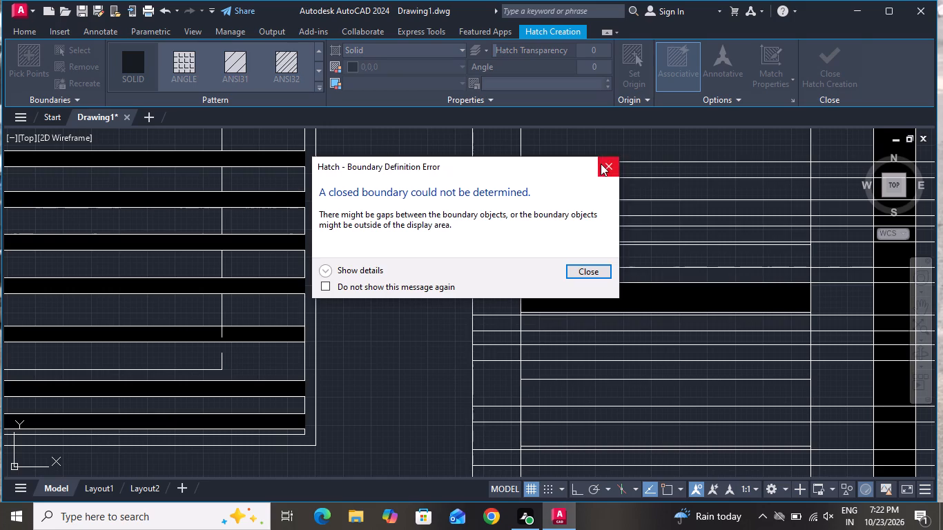
pyautogui.click(601, 164)
pyautogui.scroll(-2, 532, 288)
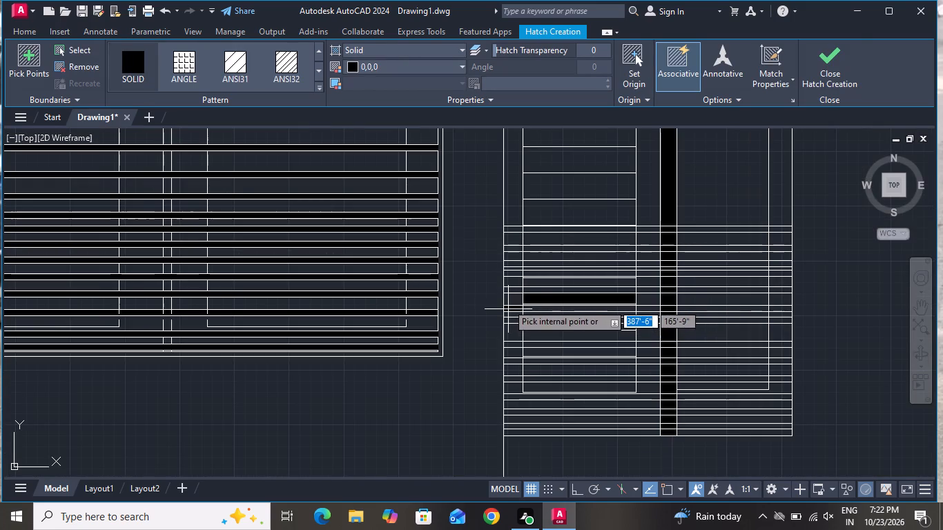
pyautogui.click(512, 299)
pyautogui.click(708, 297)
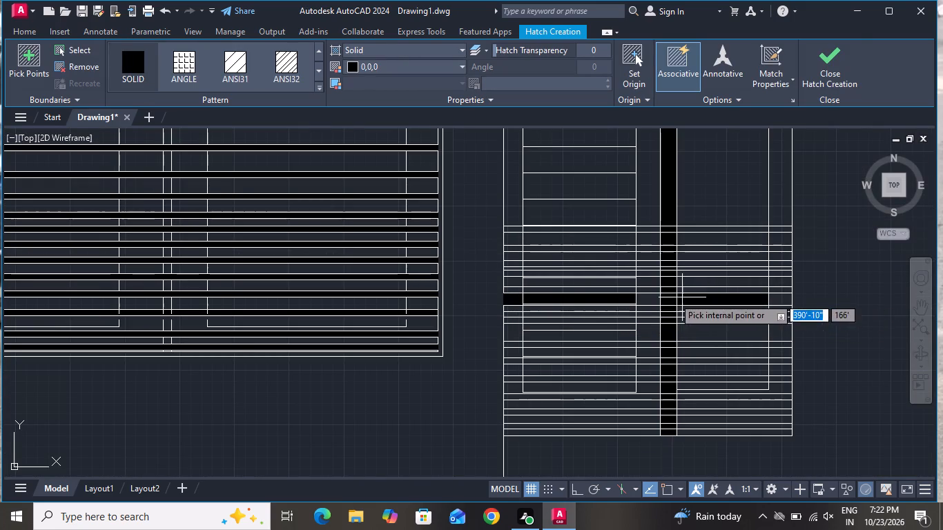
pyautogui.click(647, 302)
pyautogui.click(778, 300)
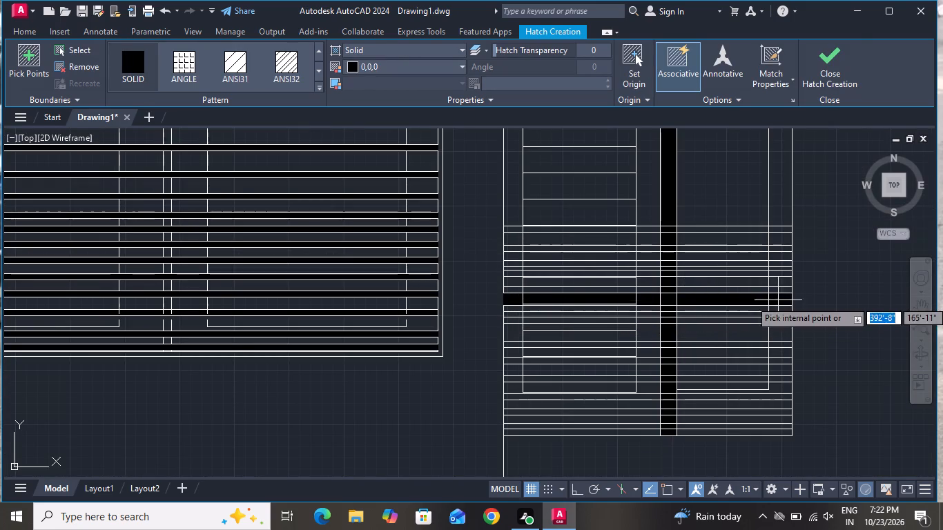
# Fill the band just below the railing's top bar with the same solid hatch, across the full width of the door section.
pyautogui.click(721, 242)
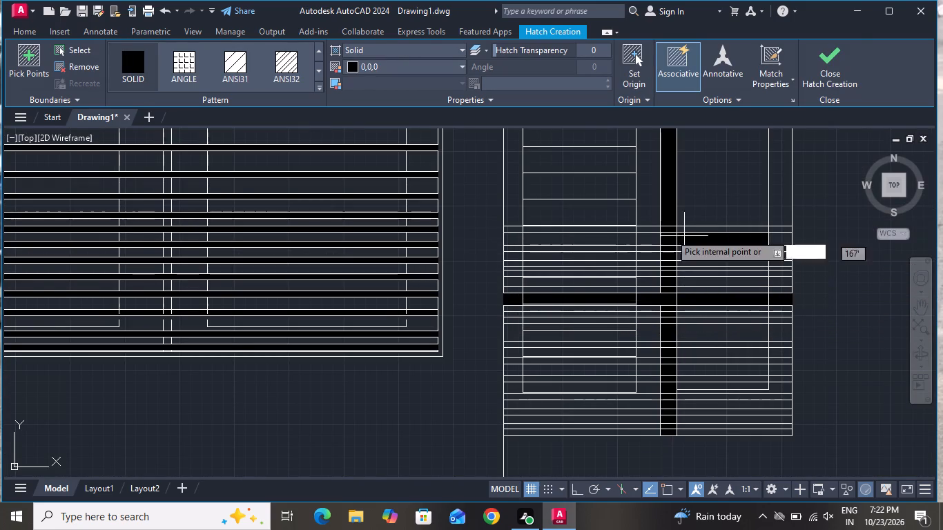
pyautogui.click(616, 241)
pyautogui.click(649, 244)
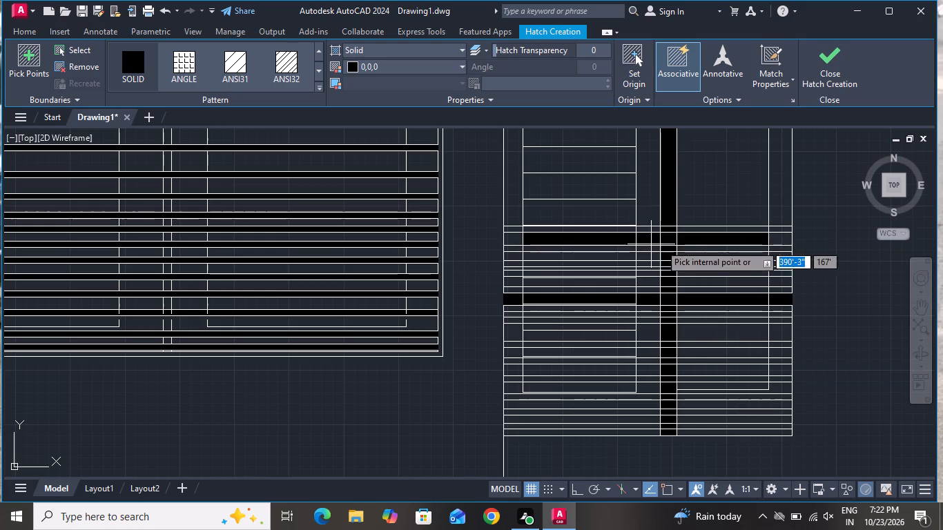
pyautogui.click(776, 235)
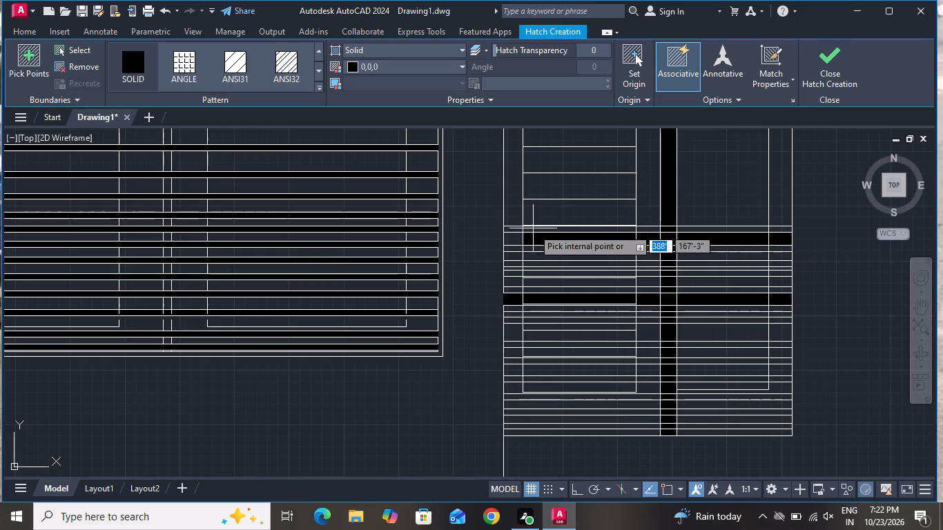
pyautogui.click(508, 241)
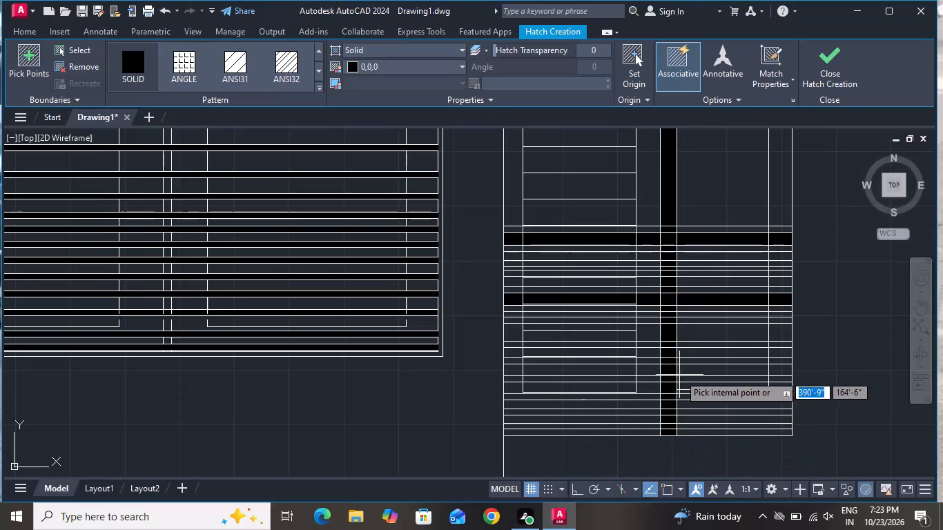
# Fill the door-pane part of the wide band below the middle filled band with solid black hatch, and end the hatch.
pyautogui.click(716, 339)
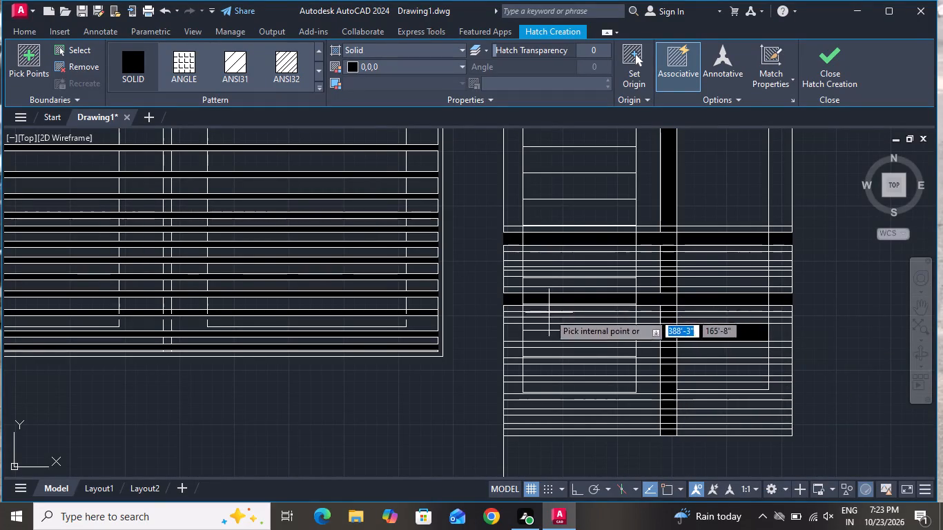
pyautogui.scroll(1, 544, 329)
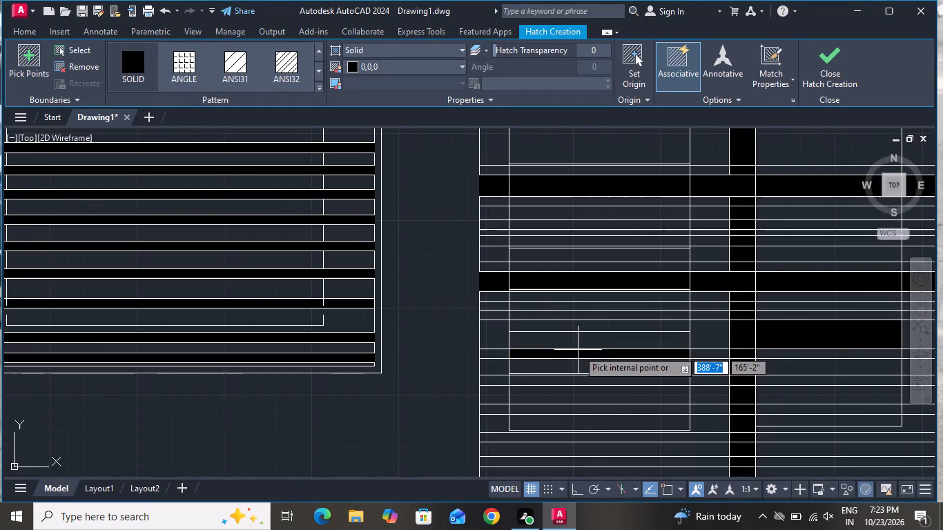
pyautogui.rightClick(559, 337)
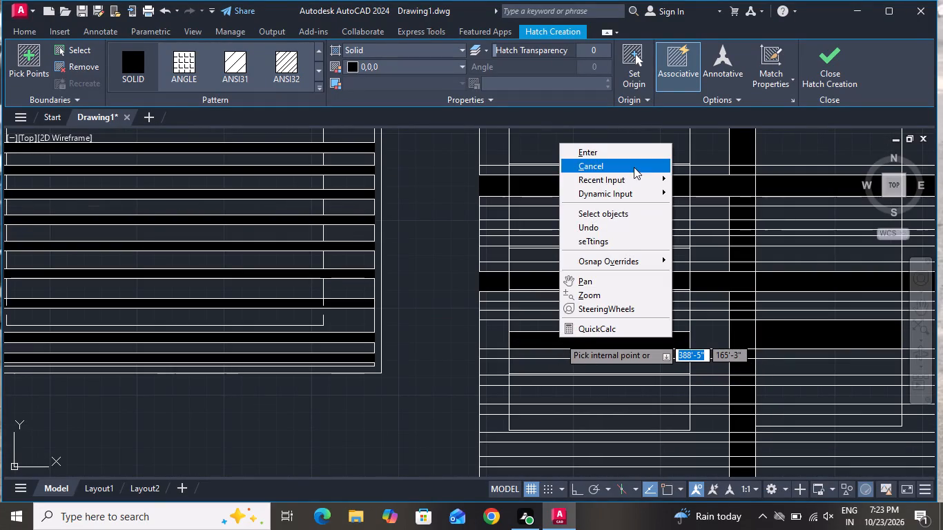
pyautogui.click(632, 167)
# Delete the louvre line that crosses the unfilled part of this lower band.
pyautogui.click(567, 333)
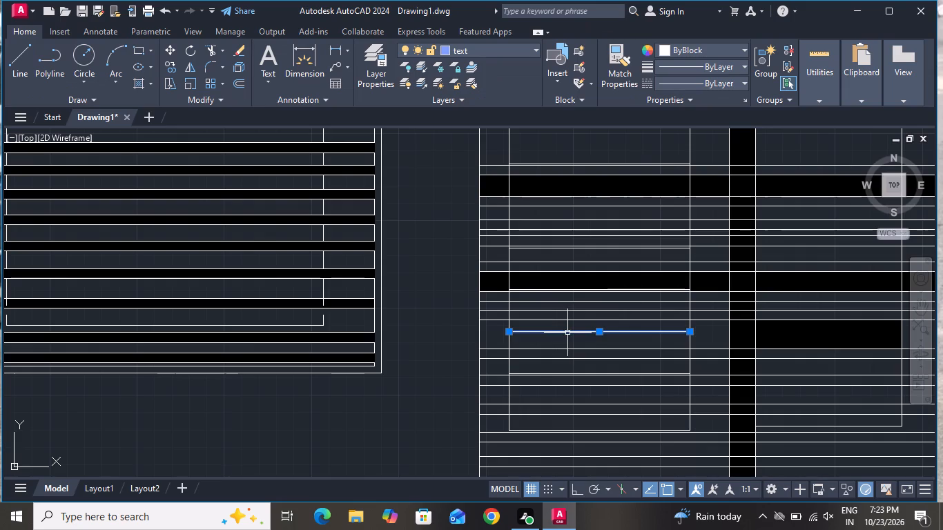
pyautogui.press('Delete')
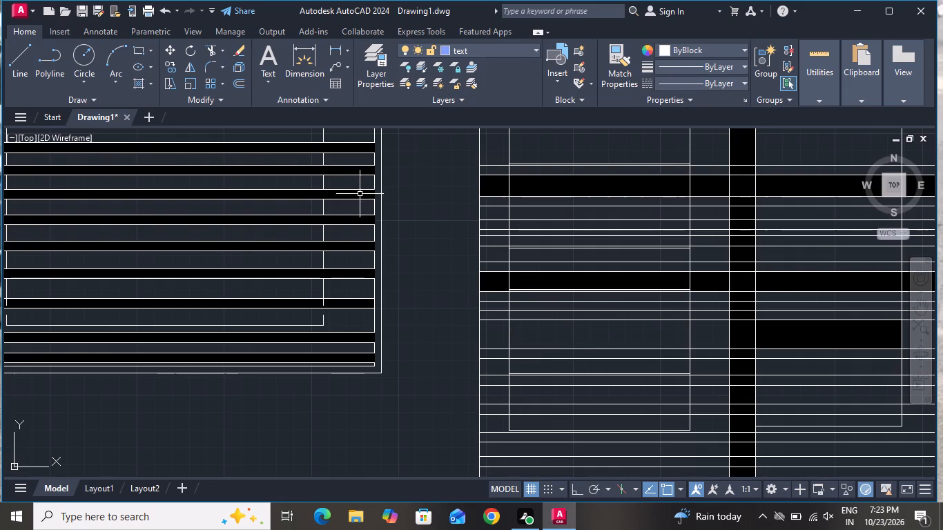
# Fill the remaining parts of the lower band with solid hatch, from the louvres to the door section's right edge.
pyautogui.click(134, 82)
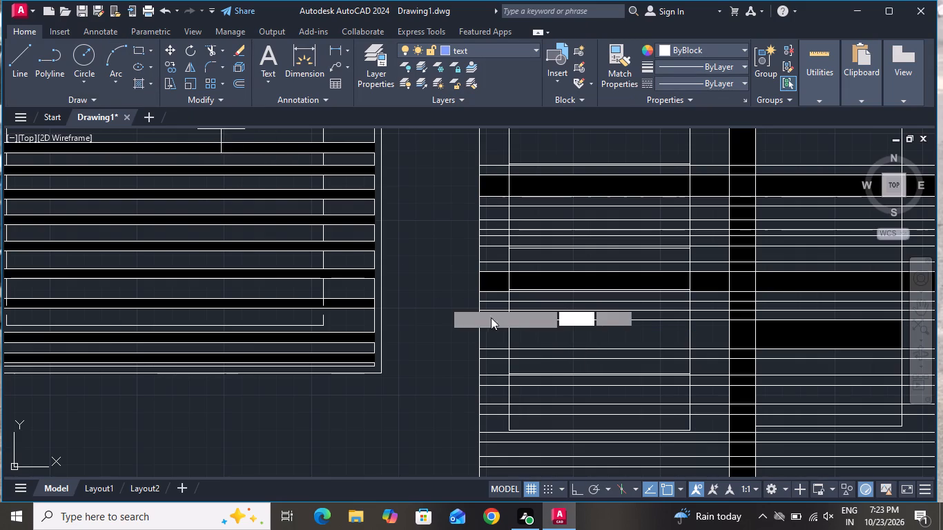
pyautogui.click(565, 335)
pyautogui.click(490, 335)
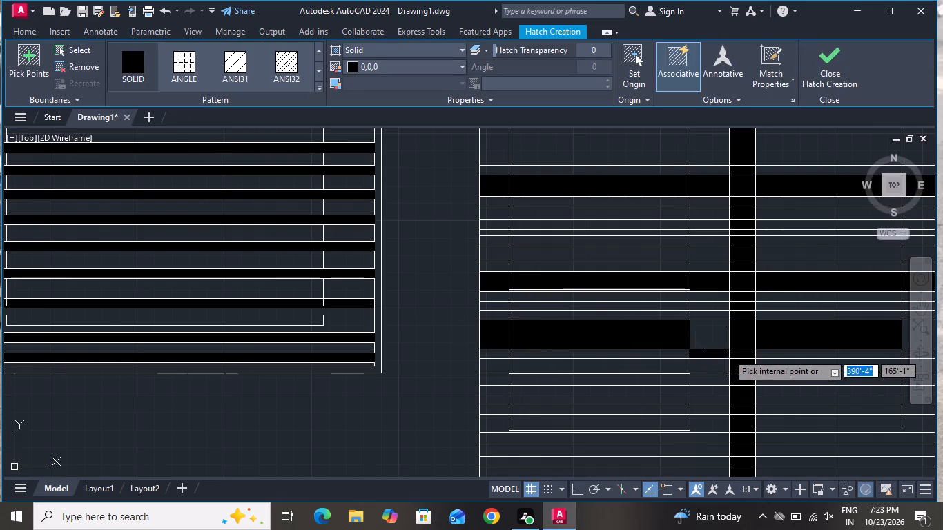
pyautogui.click(717, 345)
pyautogui.scroll(-2, 446, 326)
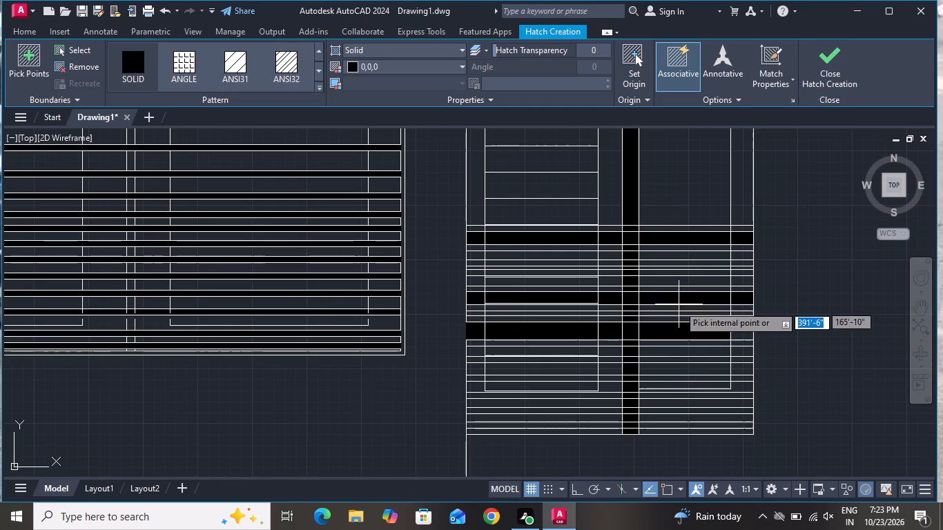
pyautogui.scroll(2, 732, 327)
pyautogui.click(747, 345)
# Fill the strip at the louvre panel's bottom edge and a band near the railing's base with solid hatch, and end the hatch.
pyautogui.scroll(-2, 746, 317)
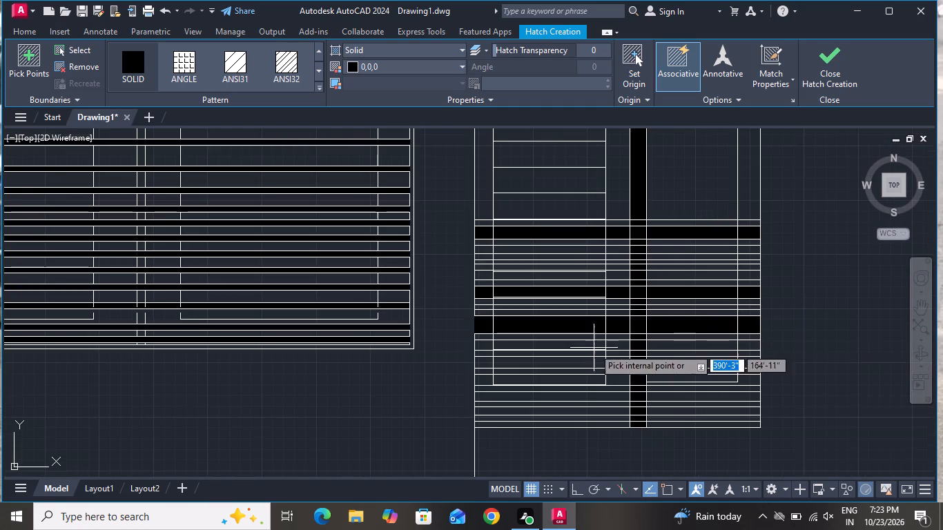
pyautogui.scroll(2, 518, 365)
pyautogui.scroll(-2, 586, 375)
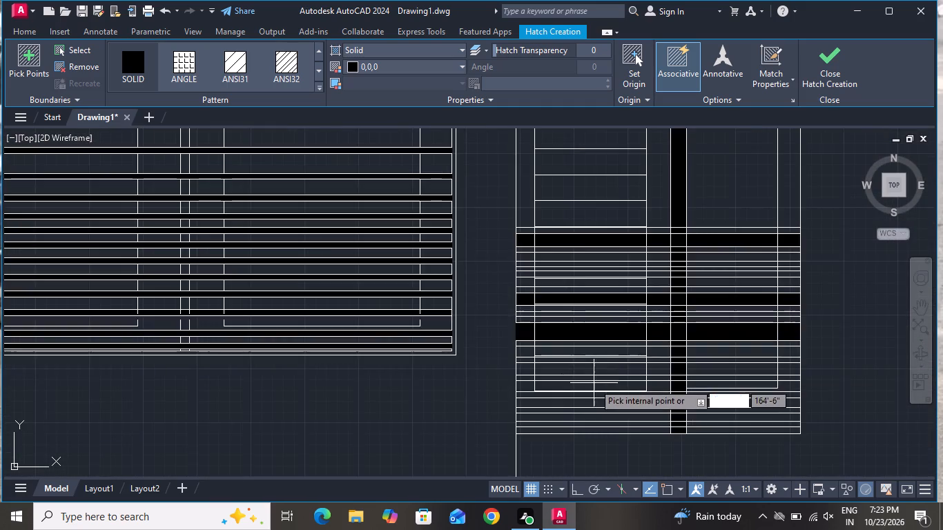
pyautogui.scroll(-1, 632, 395)
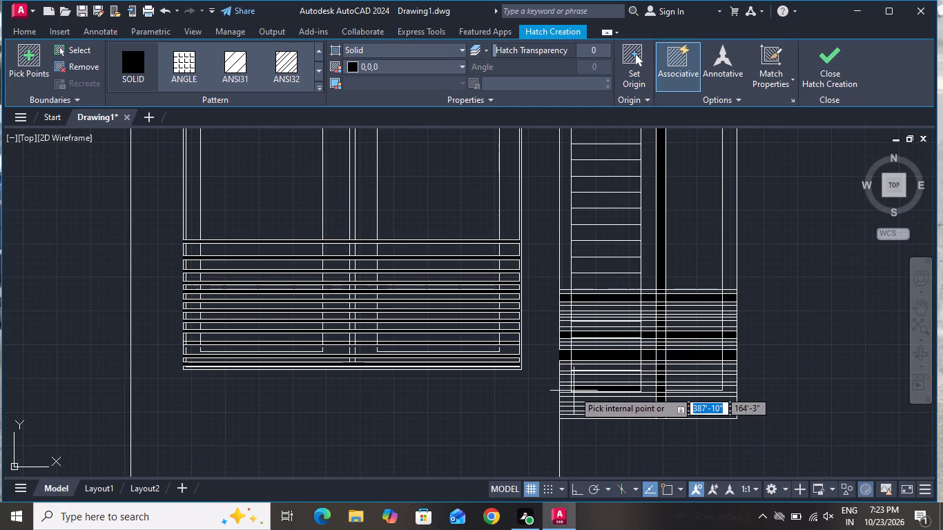
pyautogui.click(574, 391)
pyautogui.click(596, 413)
pyautogui.click(624, 411)
pyautogui.click(632, 404)
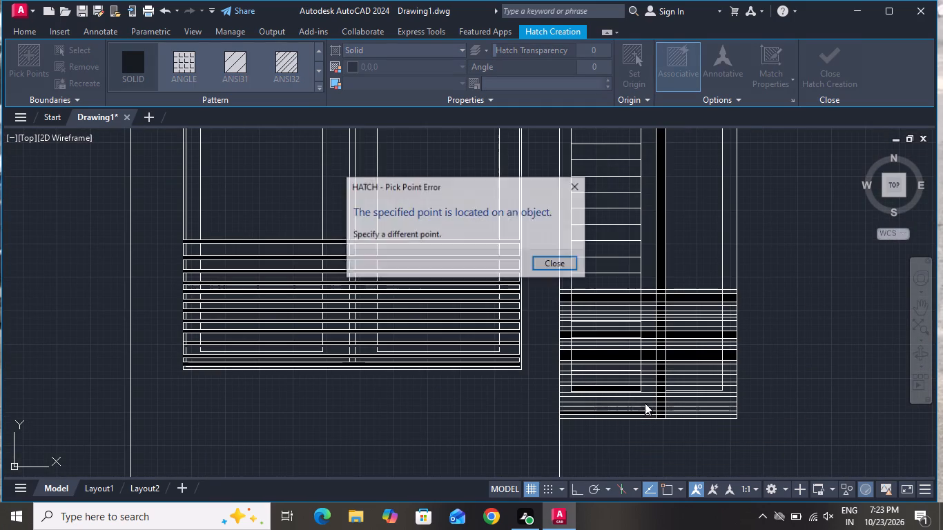
pyautogui.click(576, 183)
pyautogui.scroll(-1, 694, 391)
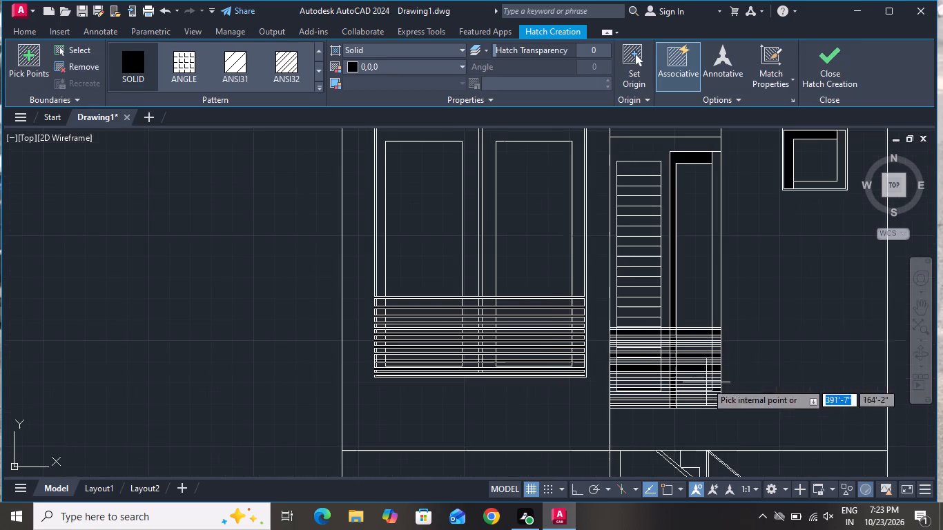
pyautogui.rightClick(773, 305)
pyautogui.click(811, 341)
pyautogui.click(810, 327)
pyautogui.scroll(-2, 786, 395)
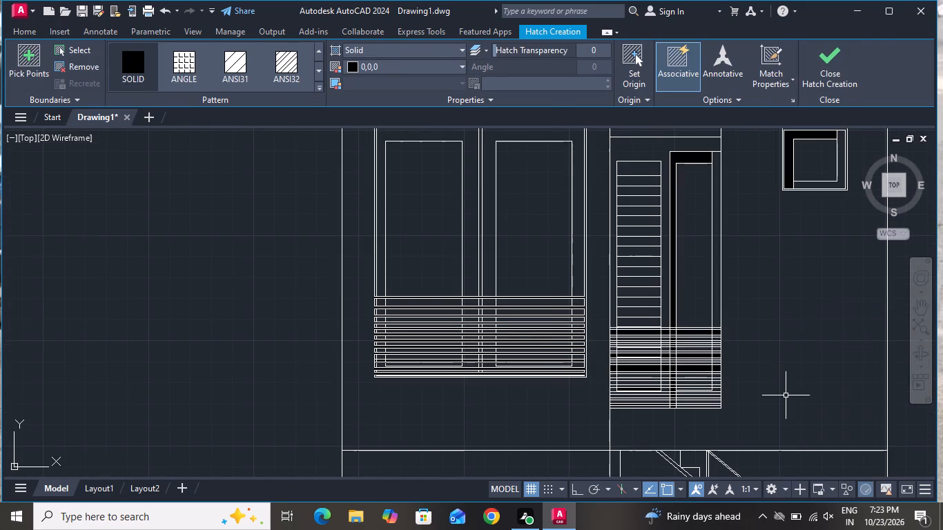
pyautogui.scroll(-1, 783, 401)
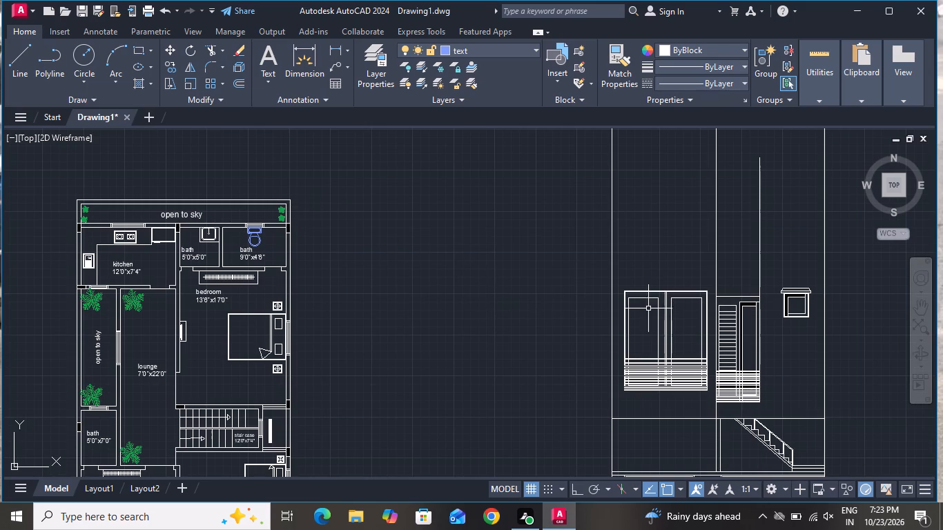
# Copy the large double window with its railing straight up about 22'-2" to the floor above.
pyautogui.scroll(1, 698, 305)
pyautogui.click(717, 277)
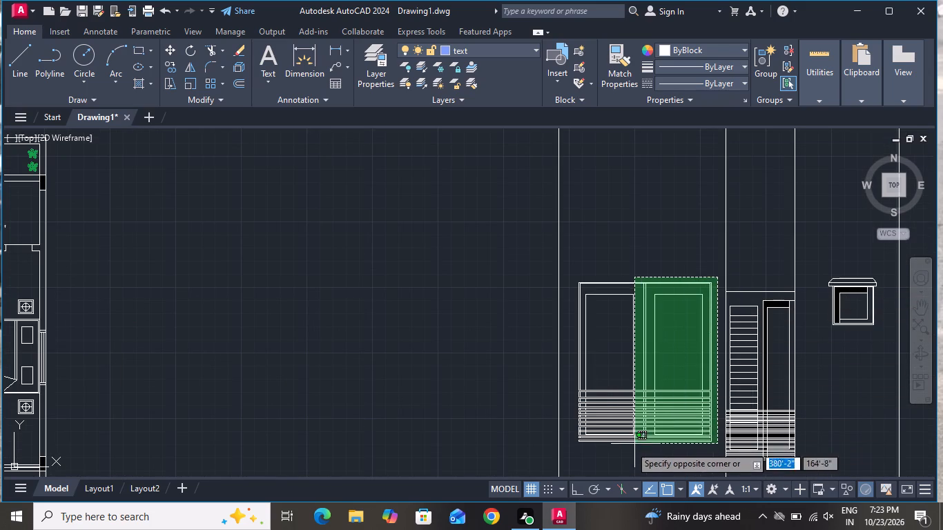
pyautogui.click(572, 455)
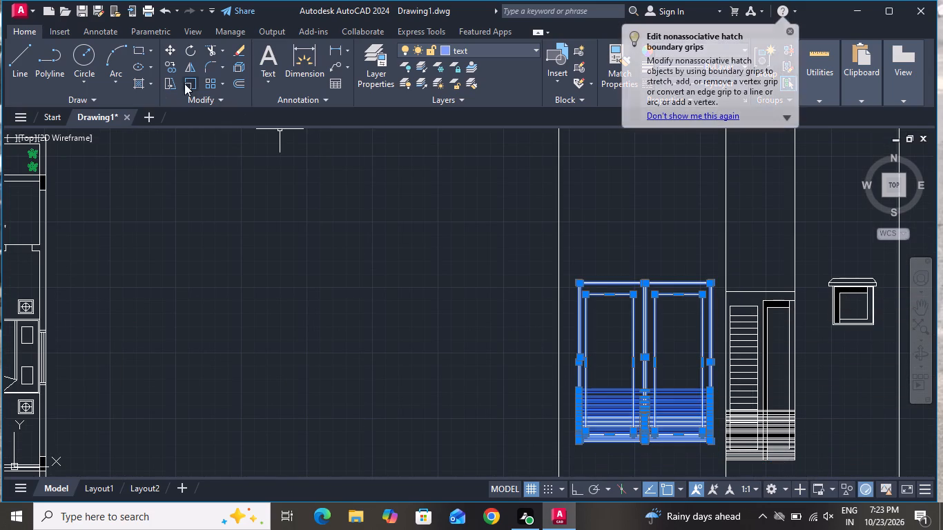
pyautogui.click(174, 74)
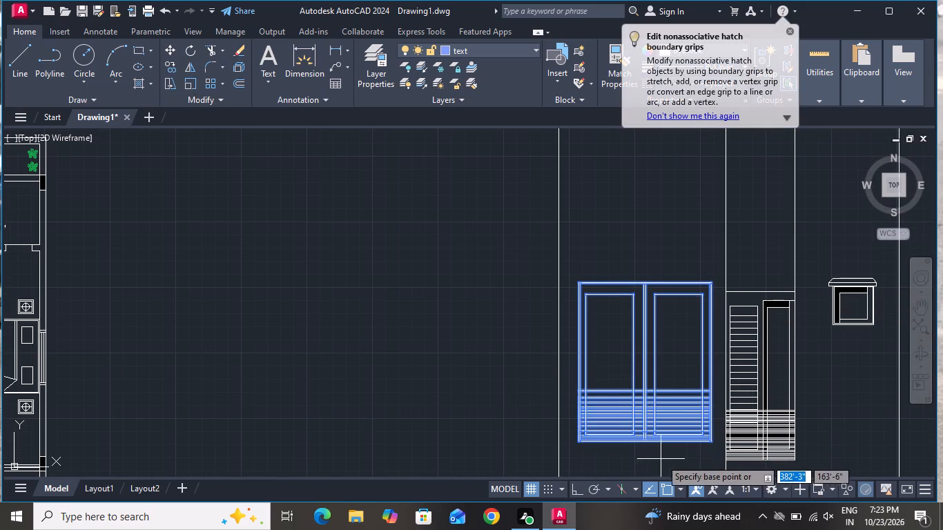
pyautogui.click(649, 449)
pyautogui.scroll(-2, 640, 418)
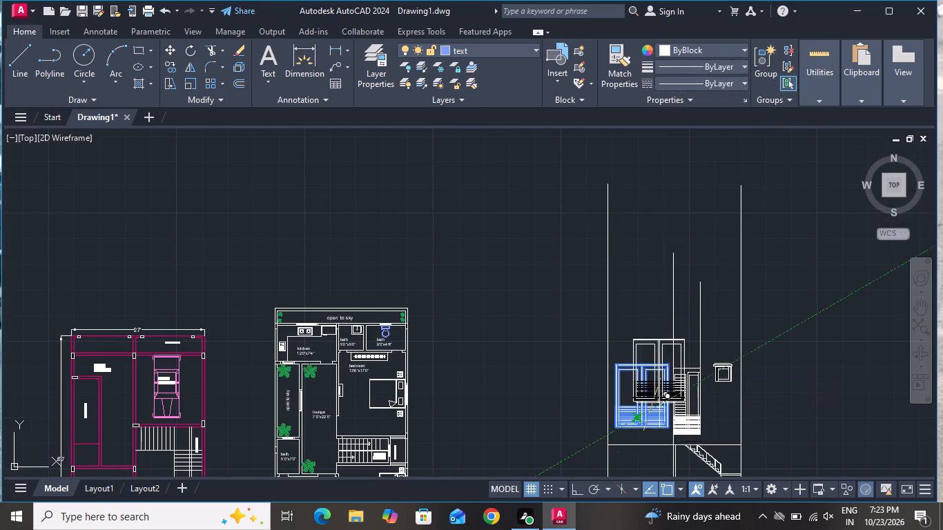
pyautogui.scroll(1, 657, 333)
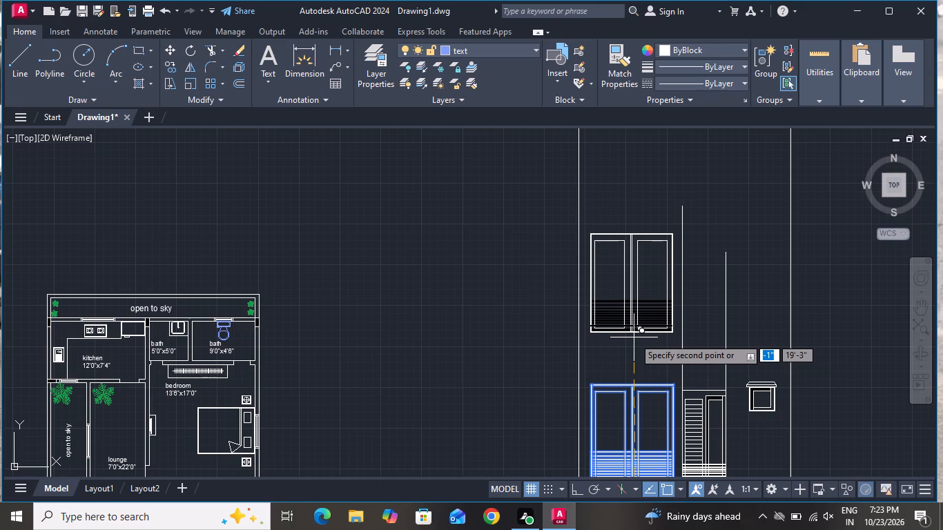
pyautogui.click(632, 319)
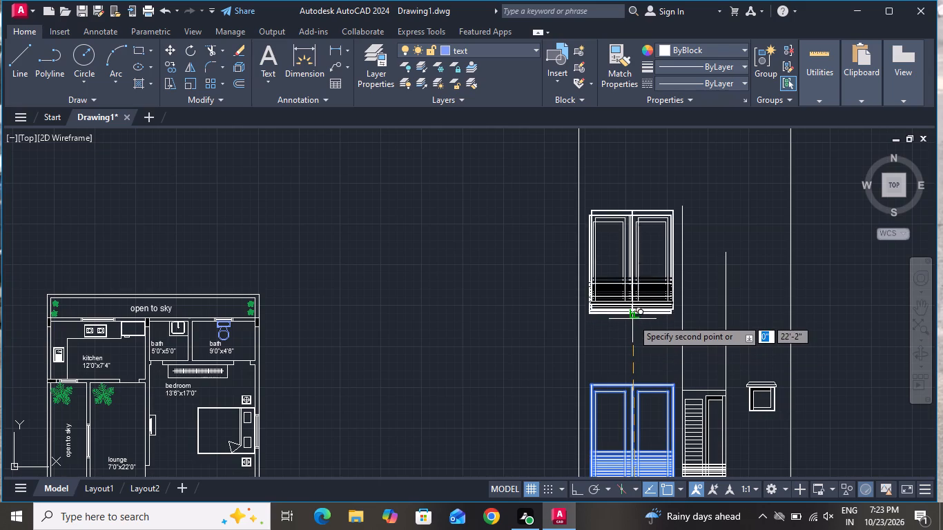
pyautogui.rightClick(632, 340)
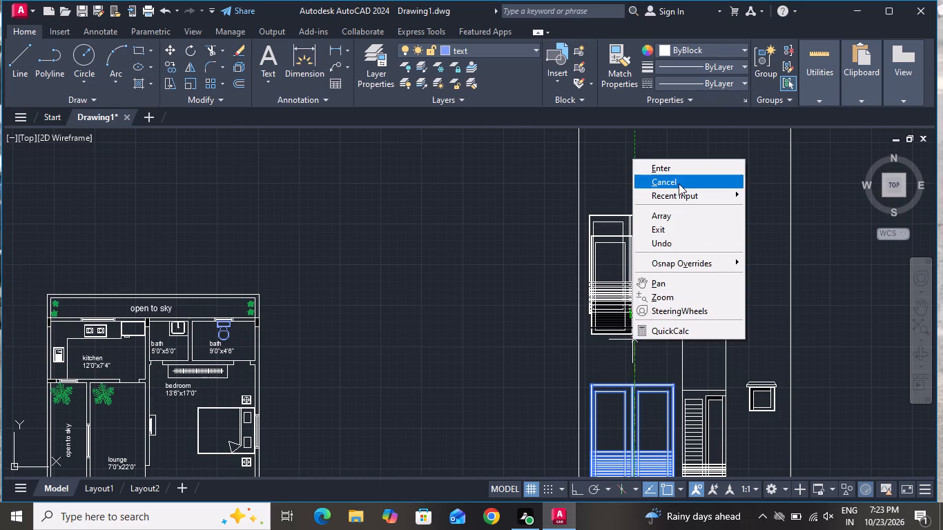
pyautogui.click(679, 184)
pyautogui.scroll(-1, 526, 358)
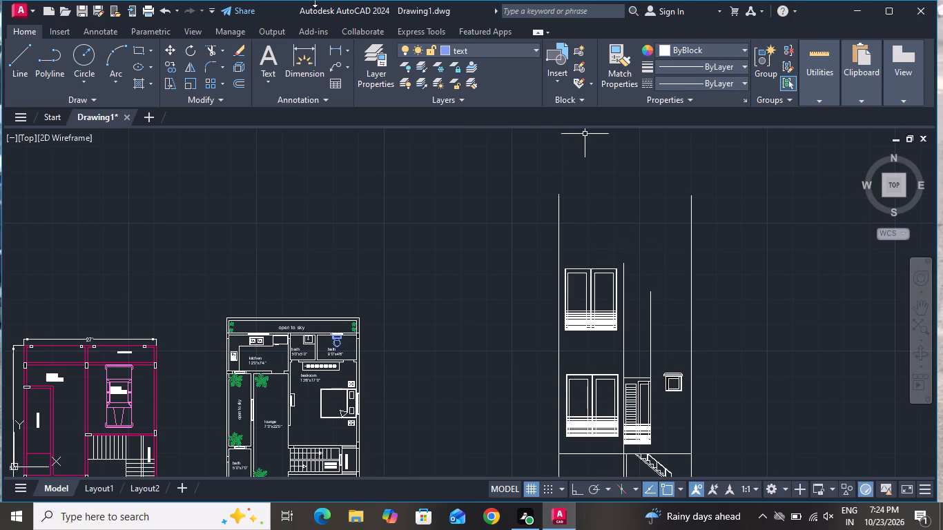
# Draw a horizontal line closing the top of the elevation, joining the upper ends of the two outer wall lines.
pyautogui.click(19, 53)
pyautogui.click(561, 194)
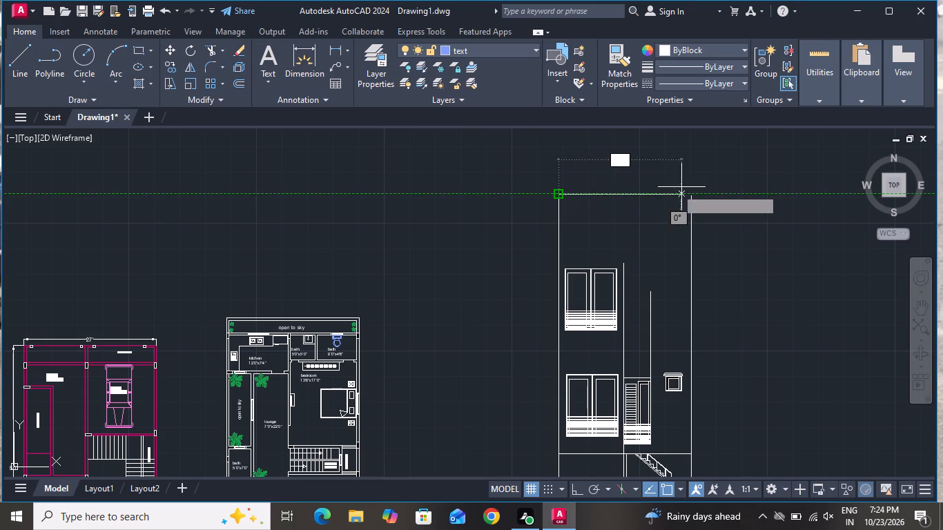
pyautogui.click(690, 191)
pyautogui.rightClick(690, 191)
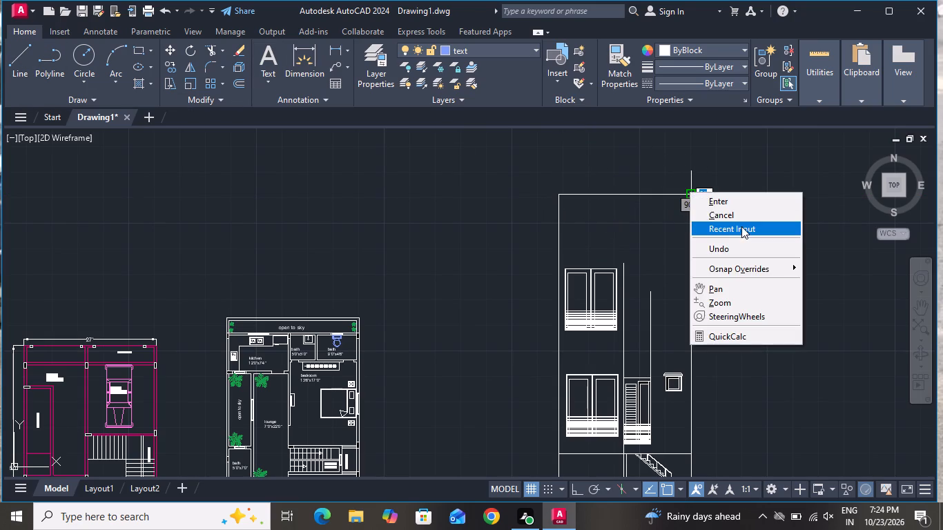
pyautogui.click(736, 209)
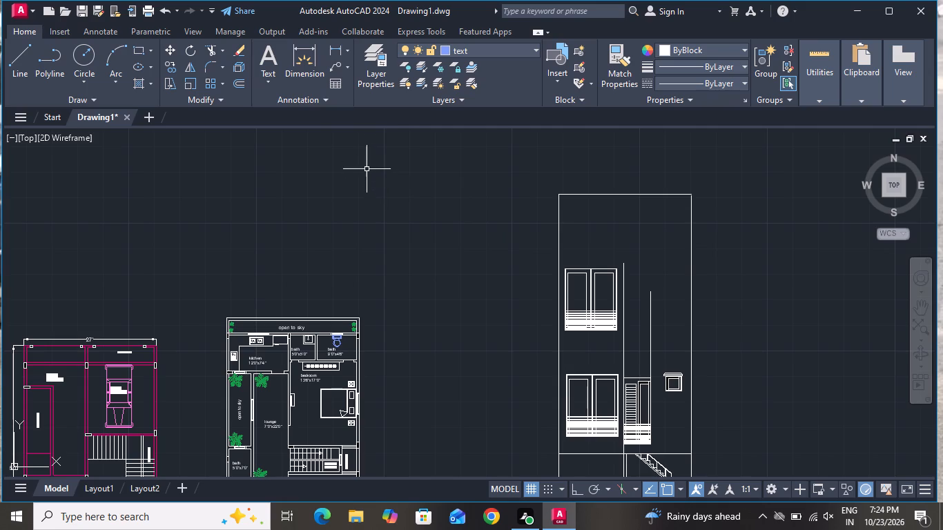
# Extend the two inner vertical lines flanking the door section up to the elevation's new top line.
pyautogui.write('ex')
pyautogui.press('space')
pyautogui.press('space')
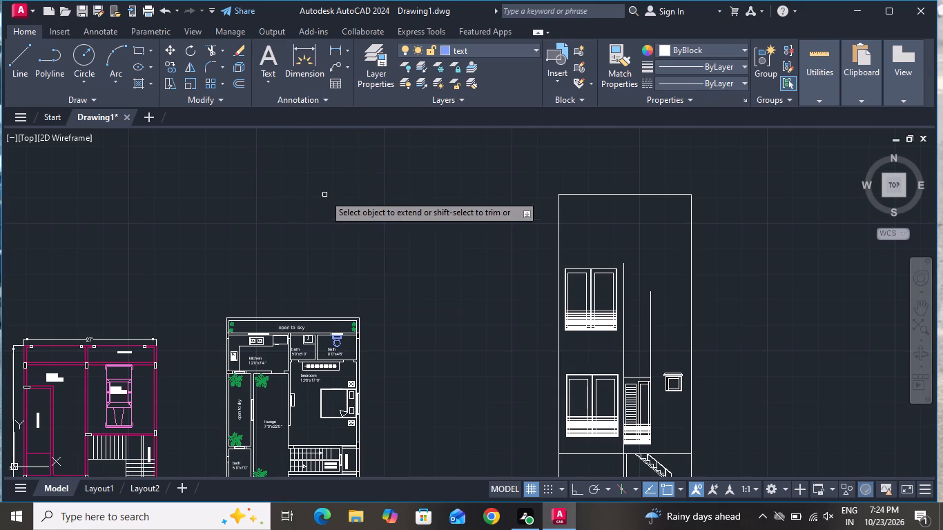
pyautogui.click(622, 271)
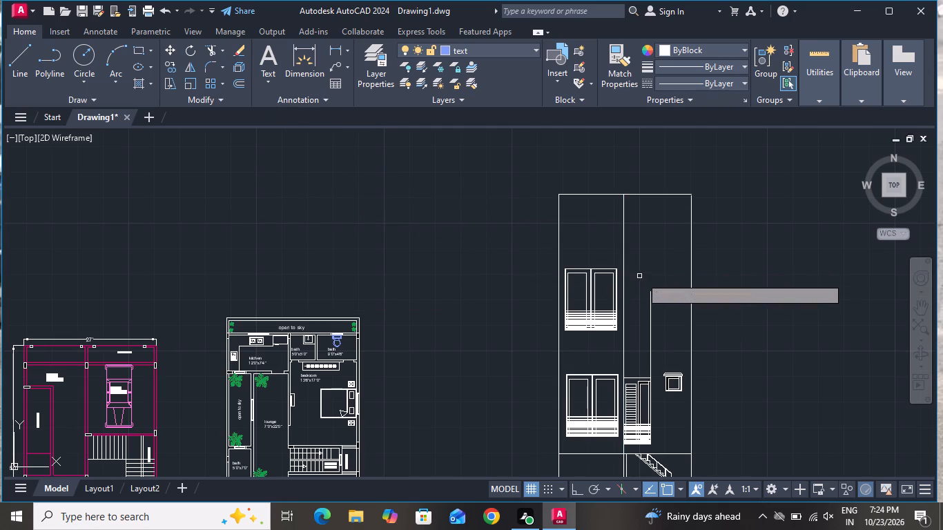
pyautogui.click(649, 295)
pyautogui.rightClick(657, 277)
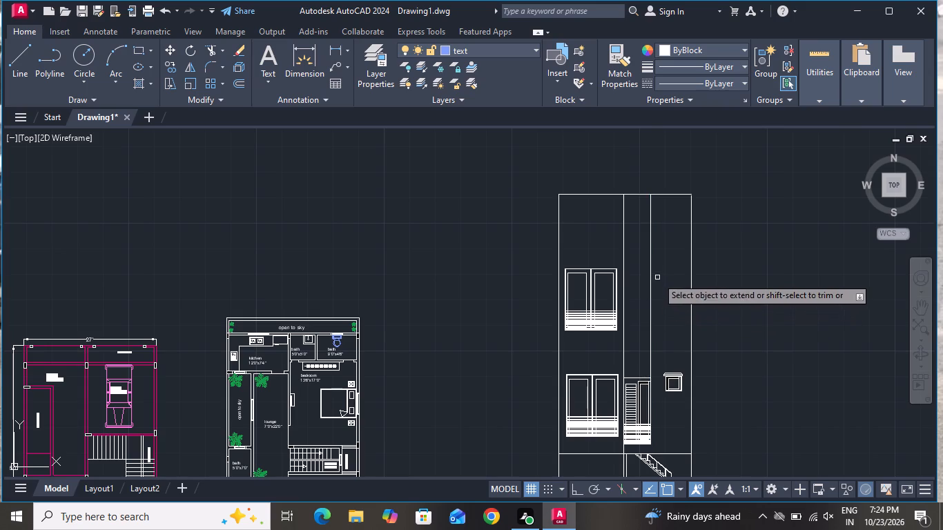
pyautogui.click(679, 305)
# Copy the louvred door section with its railing and right-hand vertical line to the floor above, along the inner wall line beside the upper double window.
pyautogui.scroll(4, 627, 440)
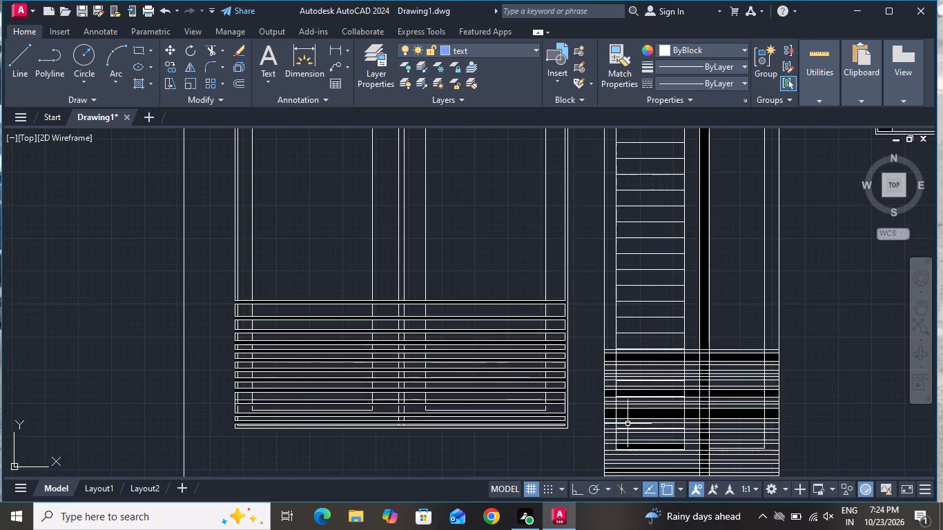
pyautogui.scroll(-3, 645, 395)
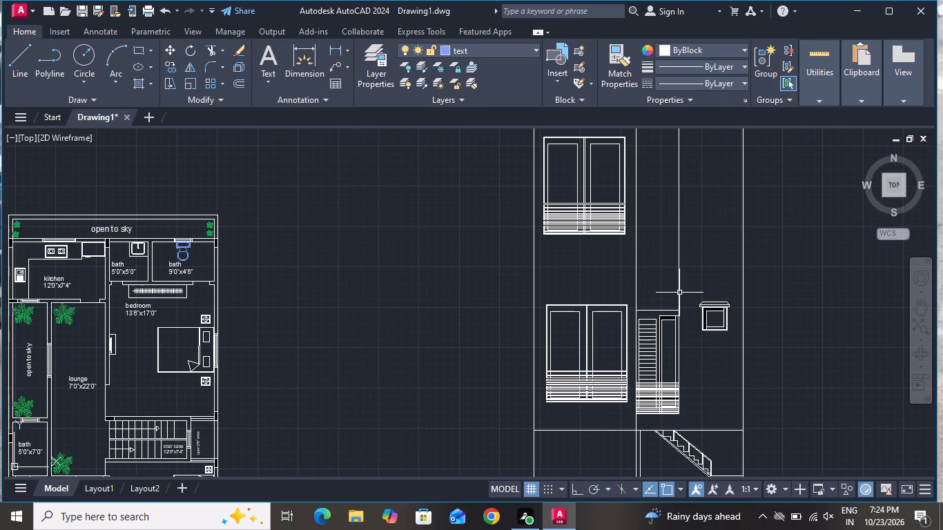
pyautogui.click(678, 300)
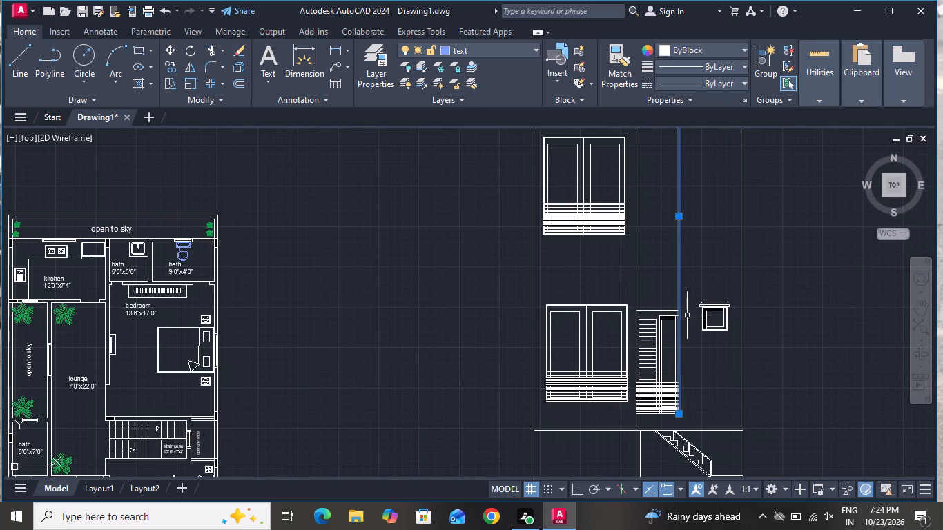
pyautogui.click(686, 302)
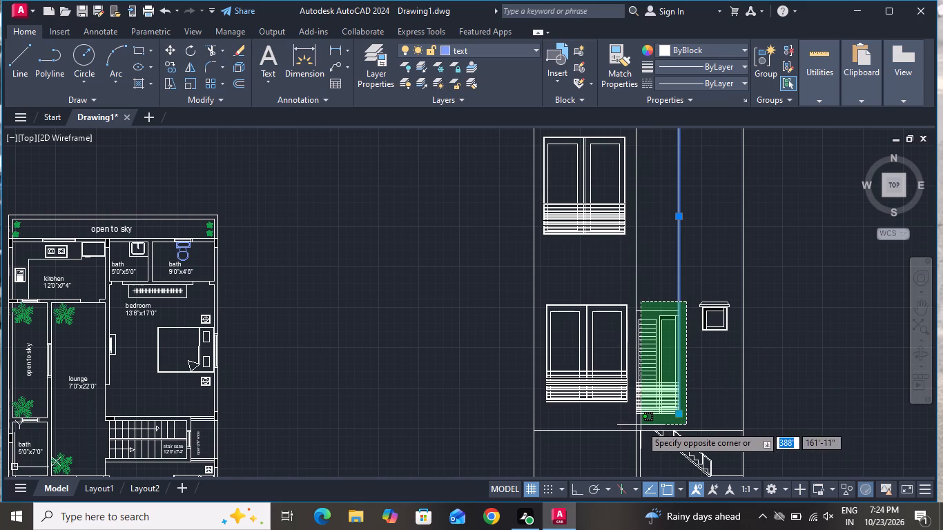
pyautogui.click(641, 425)
pyautogui.scroll(3, 671, 389)
pyautogui.scroll(-2, 671, 389)
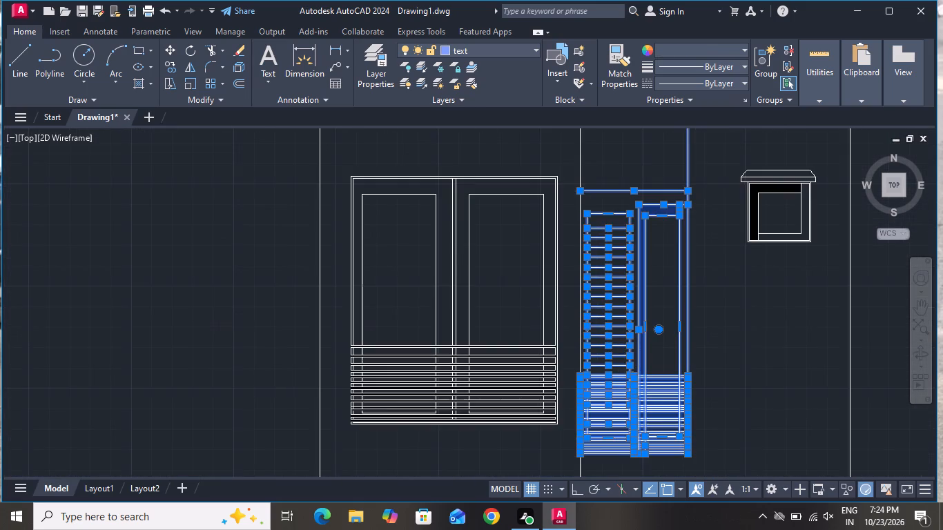
pyautogui.click(165, 62)
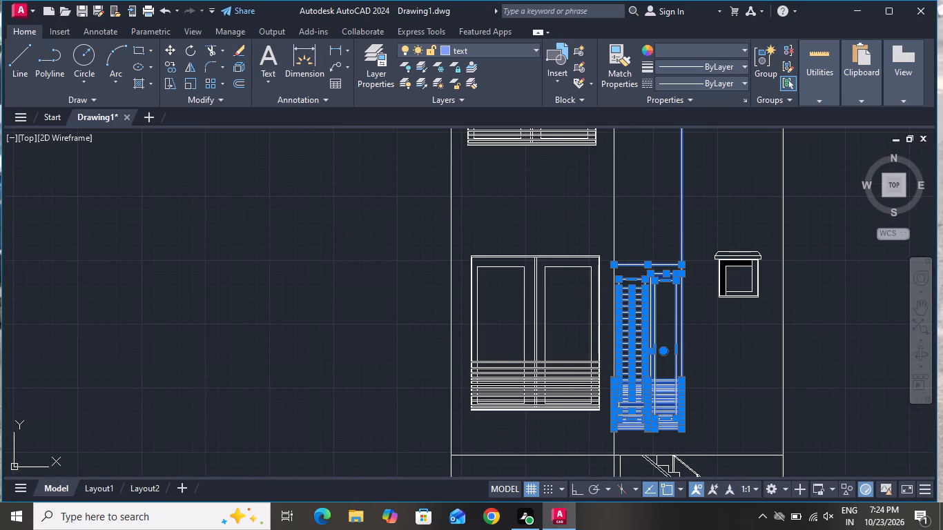
pyautogui.click(615, 435)
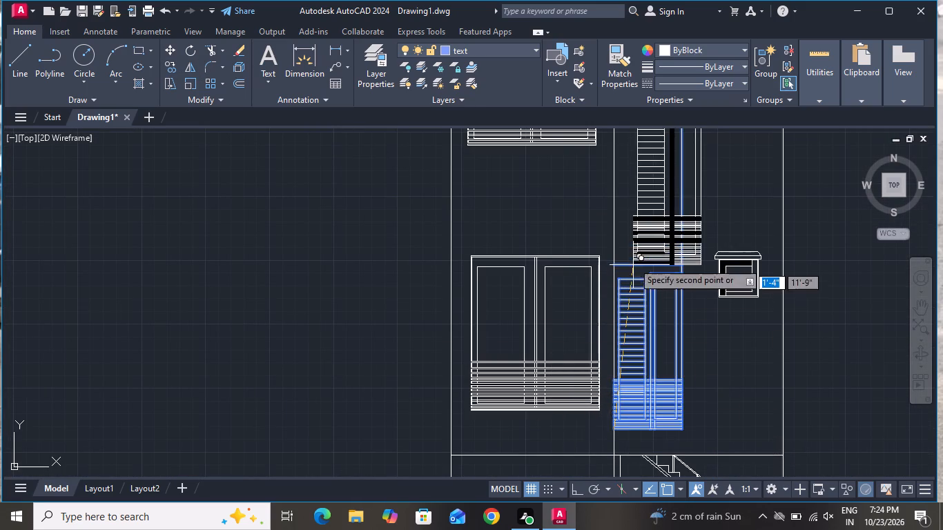
pyautogui.scroll(-2, 636, 257)
pyautogui.scroll(3, 633, 219)
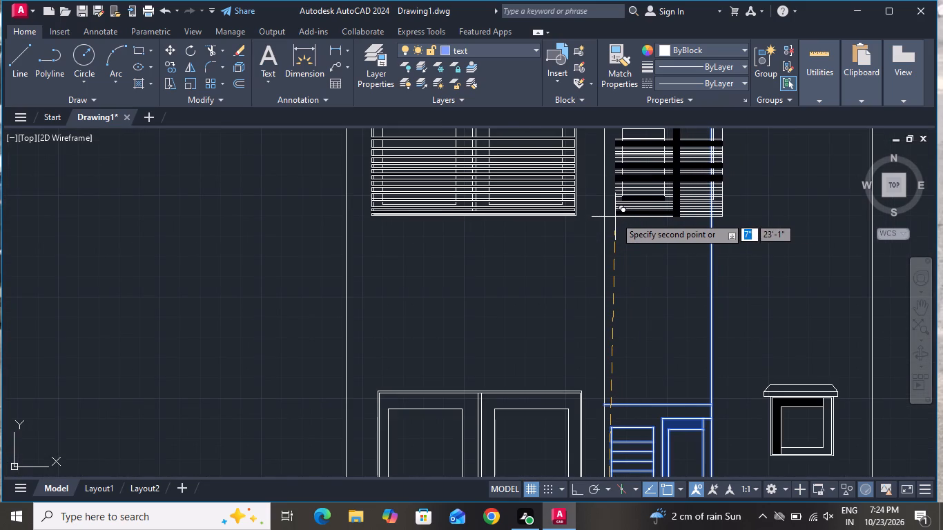
pyautogui.scroll(-2, 615, 217)
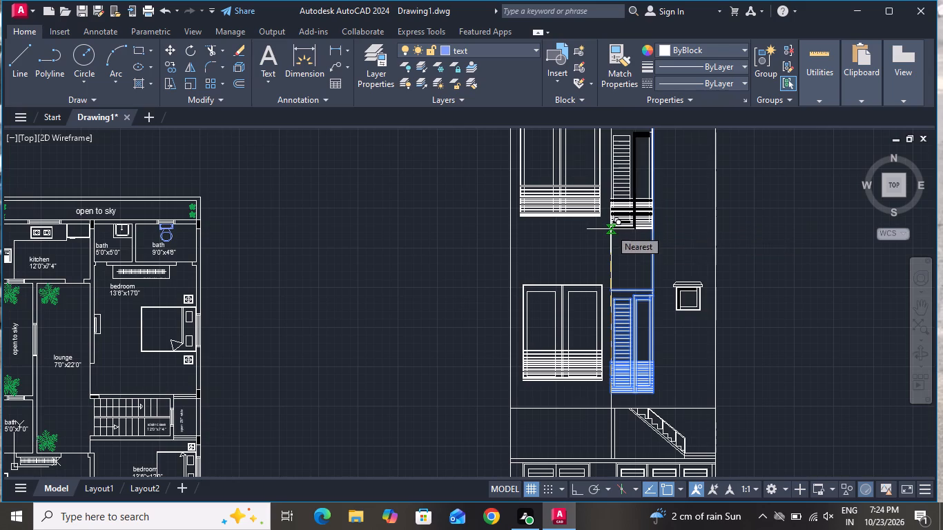
pyautogui.click(610, 229)
pyautogui.rightClick(610, 229)
pyautogui.click(628, 250)
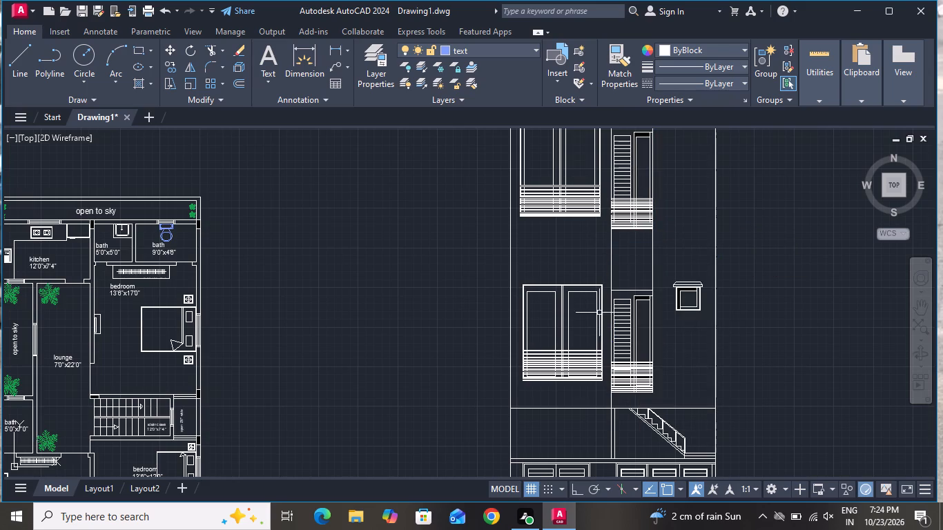
# Copy the small window with its sill cap about 21'-7" straight up to the floor above, beside the upper louvred door section.
pyautogui.scroll(-1, 594, 318)
pyautogui.scroll(2, 645, 152)
pyautogui.scroll(-1, 632, 184)
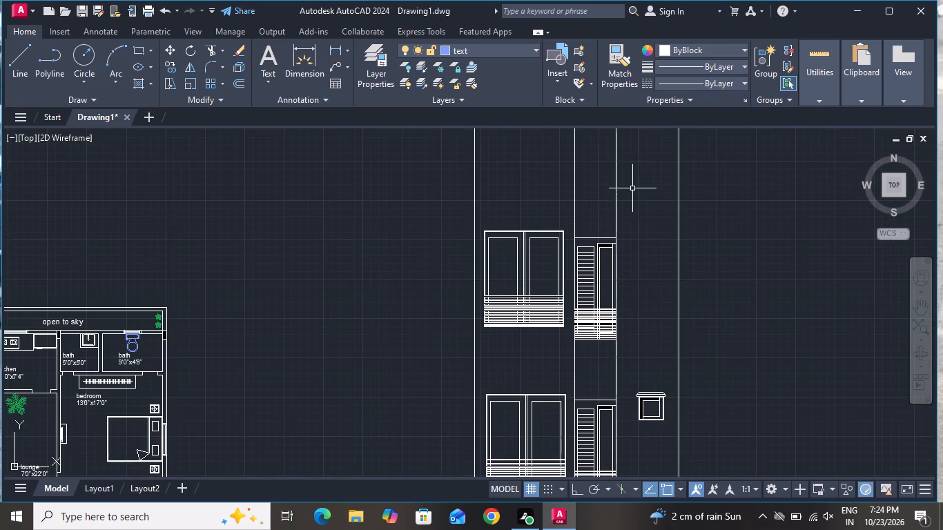
pyautogui.click(671, 377)
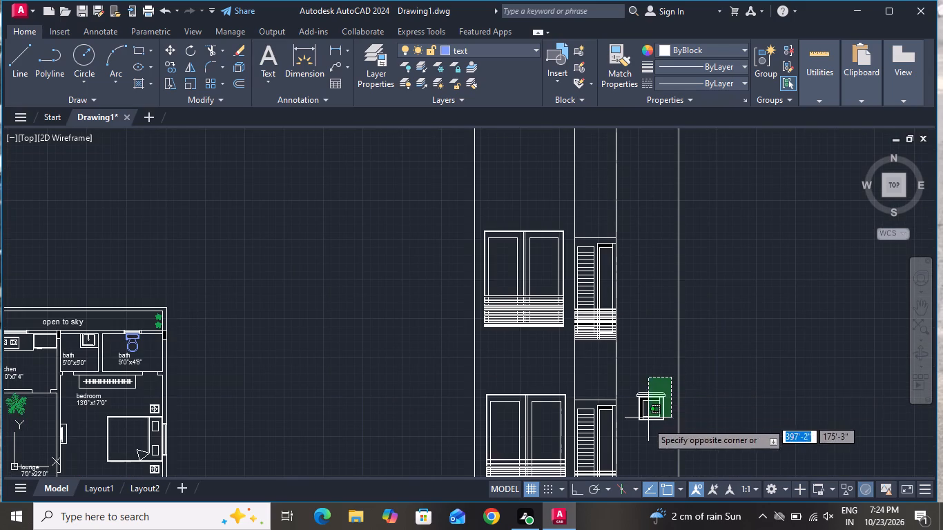
pyautogui.click(632, 437)
pyautogui.click(167, 68)
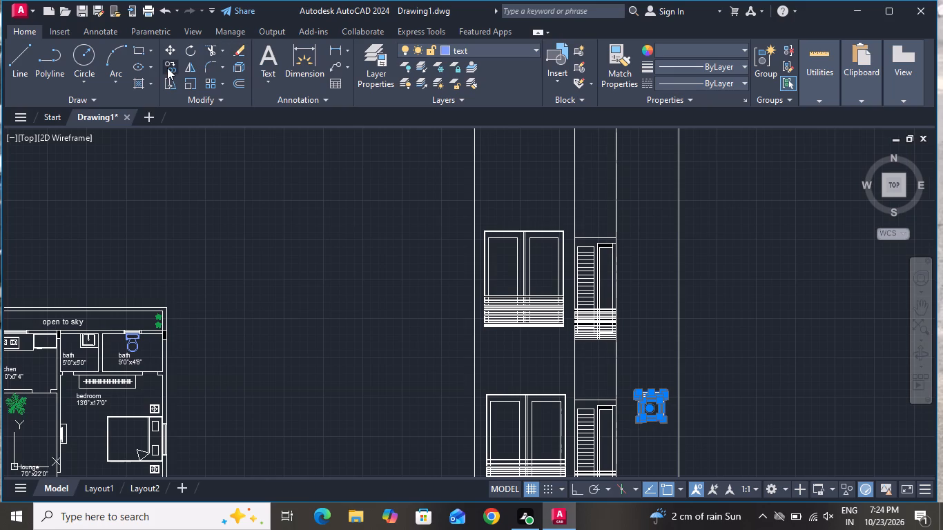
pyautogui.click(654, 422)
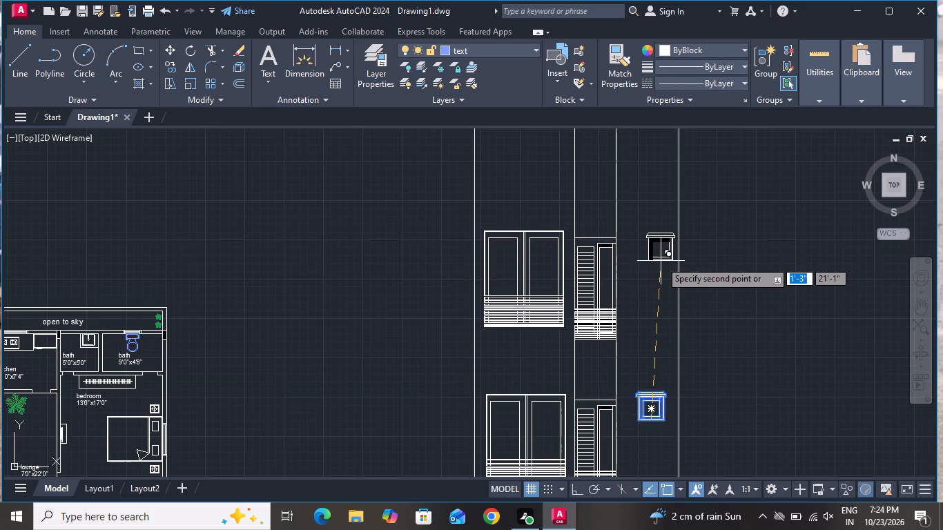
pyautogui.click(650, 257)
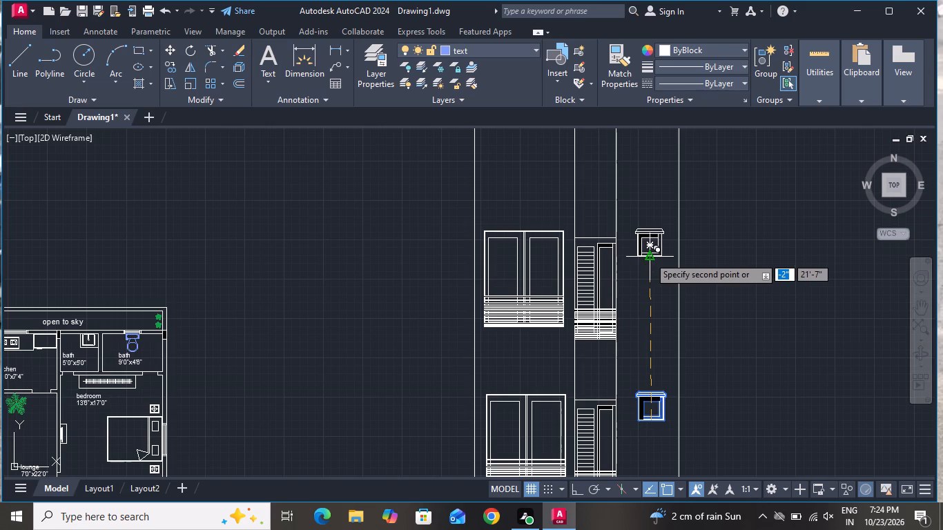
pyautogui.rightClick(648, 257)
pyautogui.click(696, 273)
# Draw two closely spaced horizontal lines between the two inner vertical lines, above the upper louvred door section.
pyautogui.scroll(-2, 630, 364)
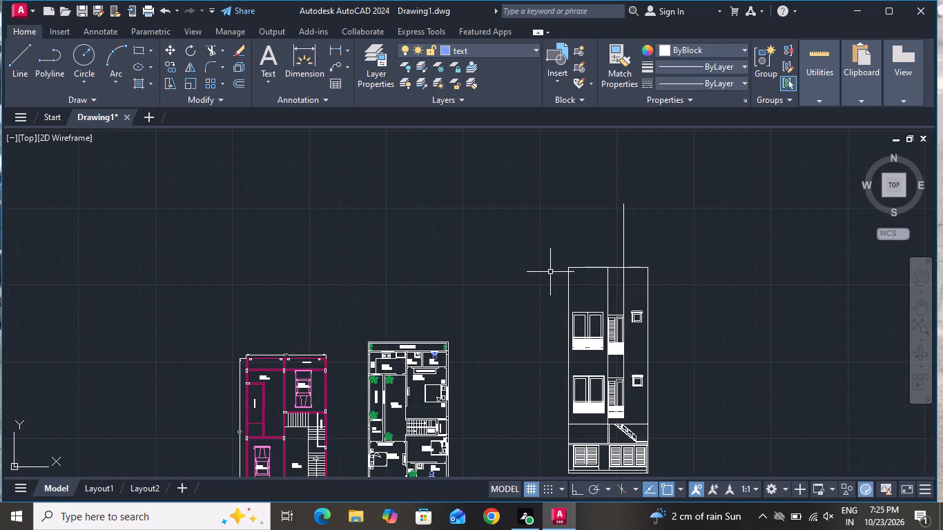
pyautogui.click(11, 49)
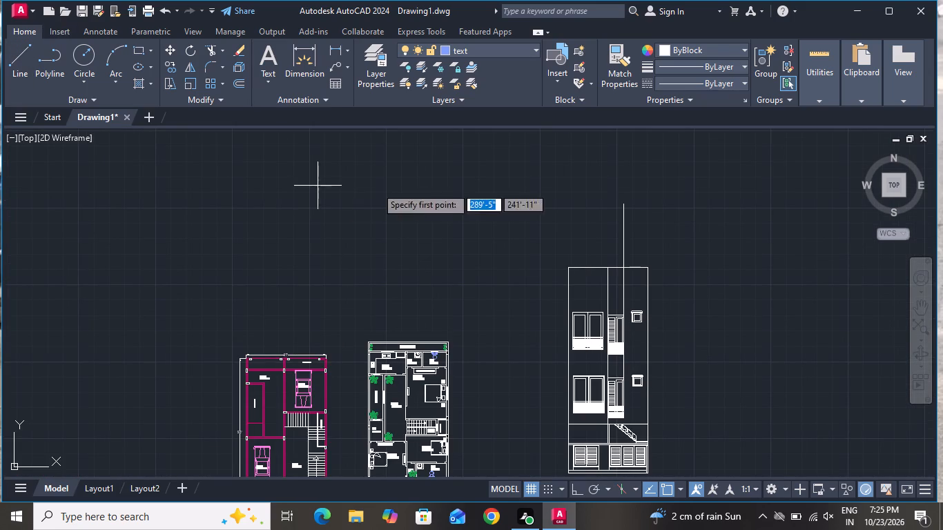
pyautogui.scroll(2, 612, 282)
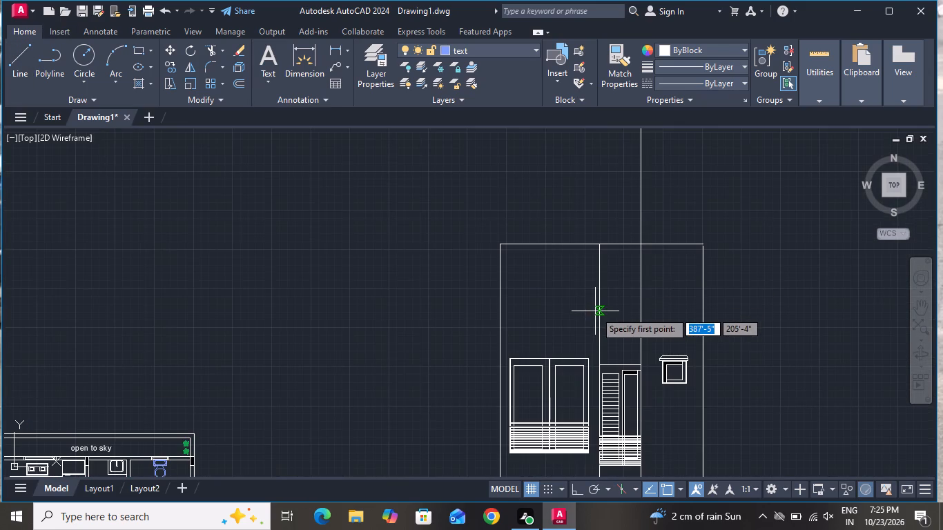
pyautogui.click(600, 315)
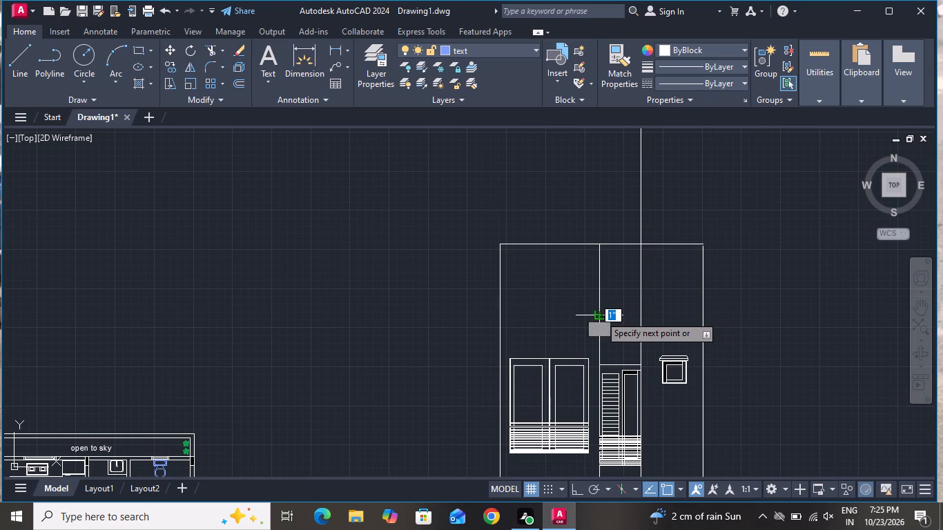
pyautogui.click(637, 320)
pyautogui.rightClick(636, 320)
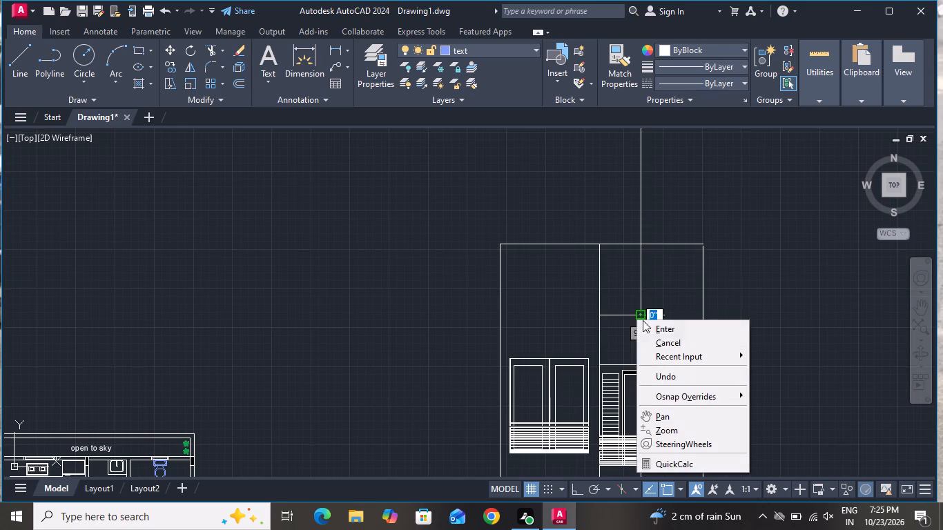
pyautogui.click(647, 338)
pyautogui.click(8, 55)
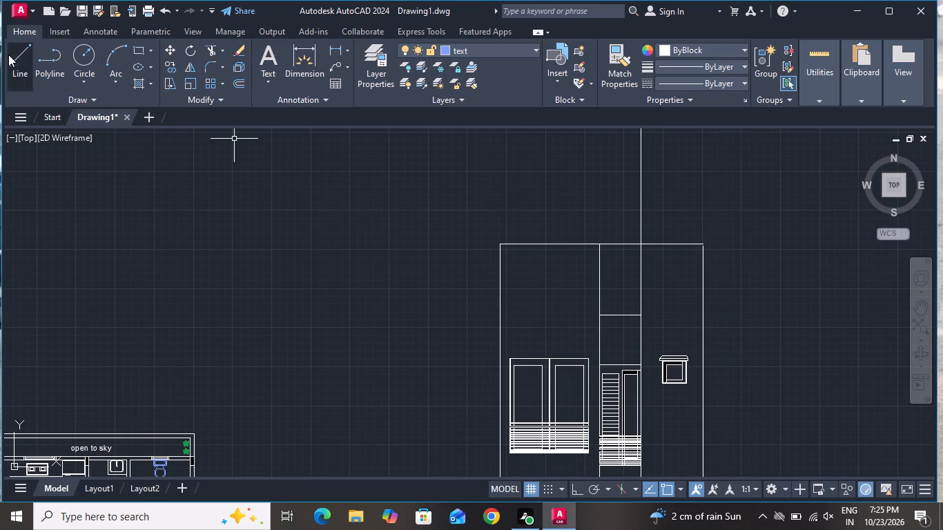
pyautogui.scroll(2, 588, 333)
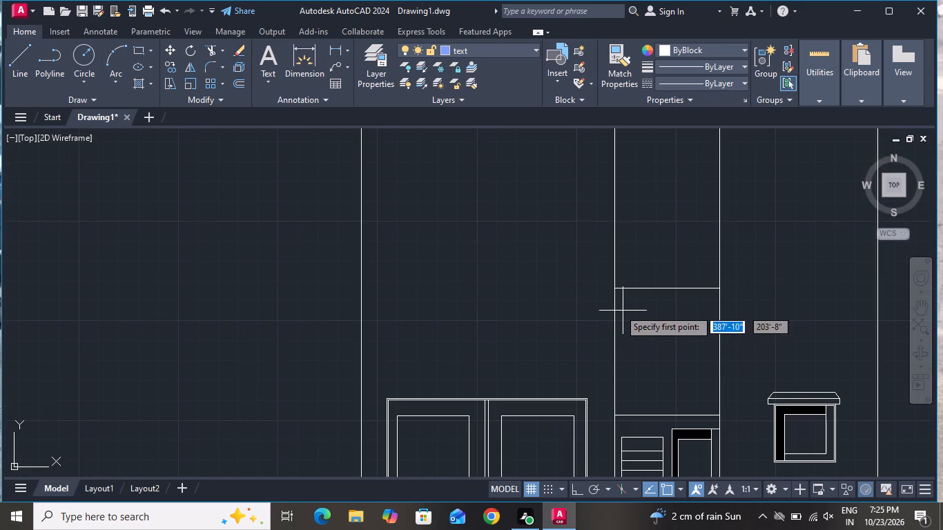
pyautogui.click(616, 302)
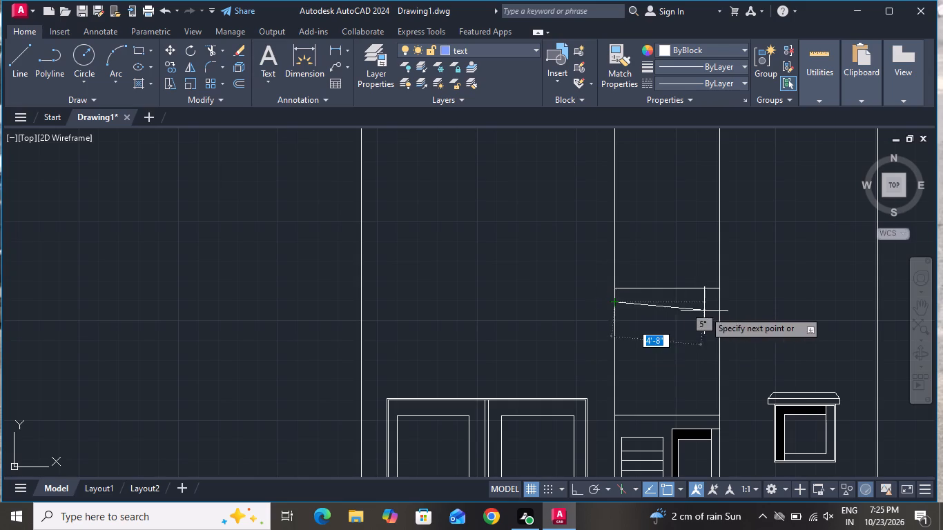
pyautogui.click(721, 303)
pyautogui.rightClick(721, 303)
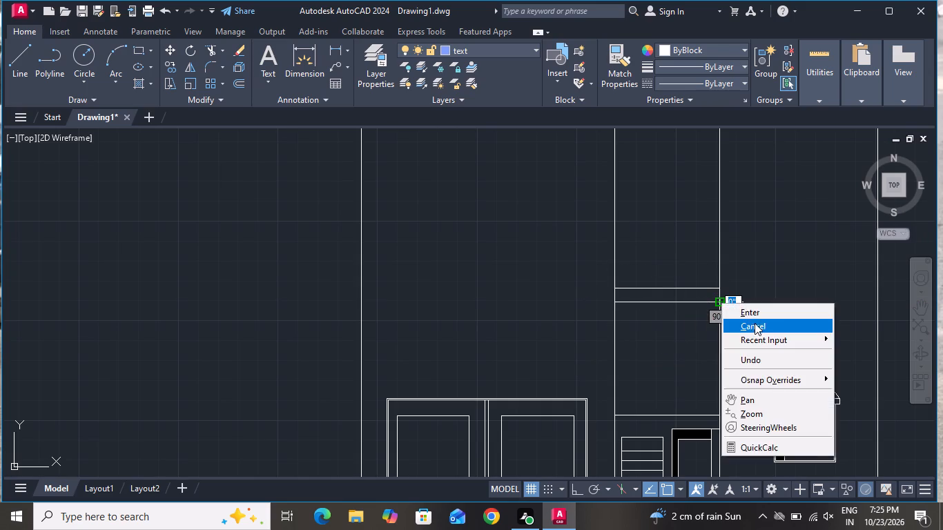
pyautogui.click(753, 326)
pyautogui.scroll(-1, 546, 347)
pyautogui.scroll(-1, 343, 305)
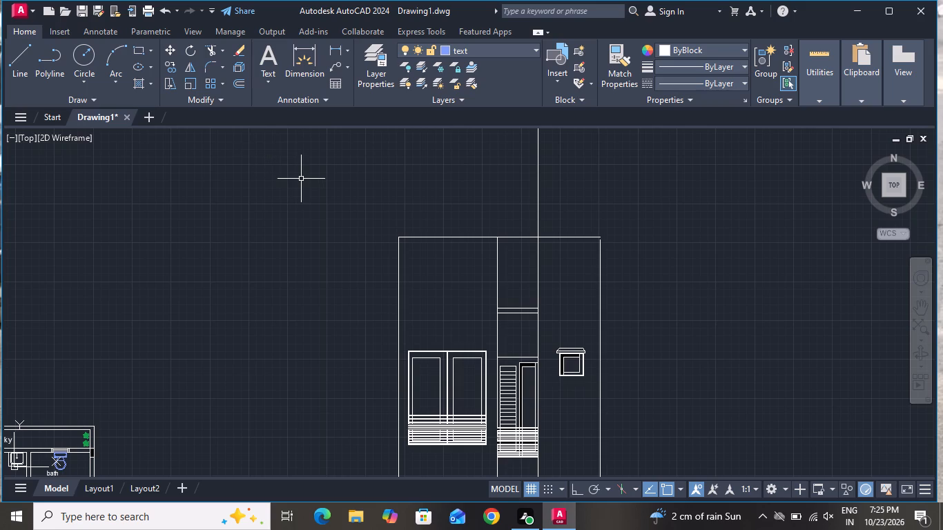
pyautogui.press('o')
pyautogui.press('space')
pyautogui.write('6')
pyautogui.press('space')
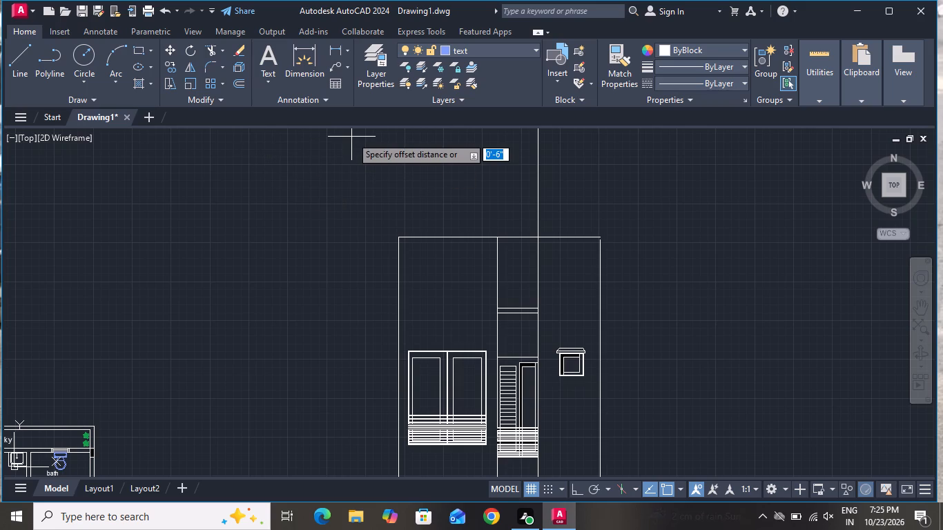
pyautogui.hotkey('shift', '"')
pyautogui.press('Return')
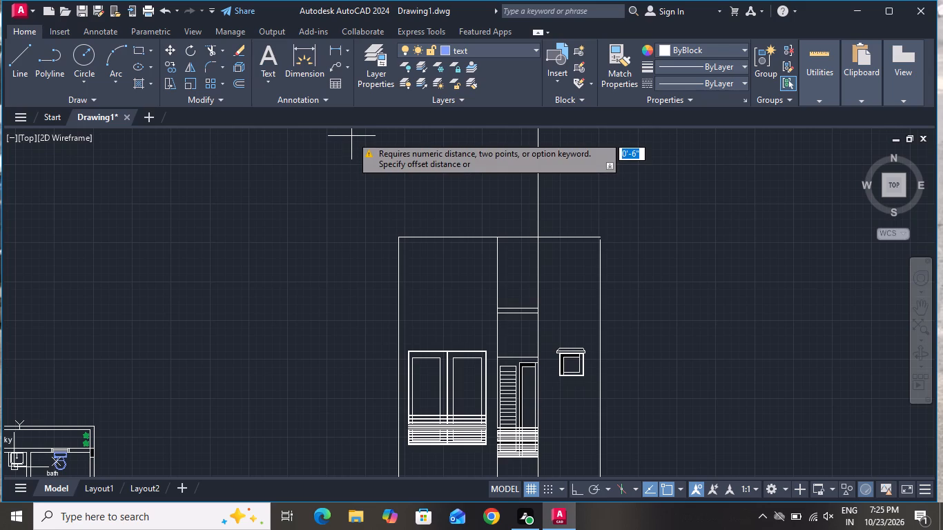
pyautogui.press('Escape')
# Offset the elevation's right outer wall line and top line 6" inward, and the left outer wall line 6" outward.
pyautogui.write('o')
pyautogui.press('space')
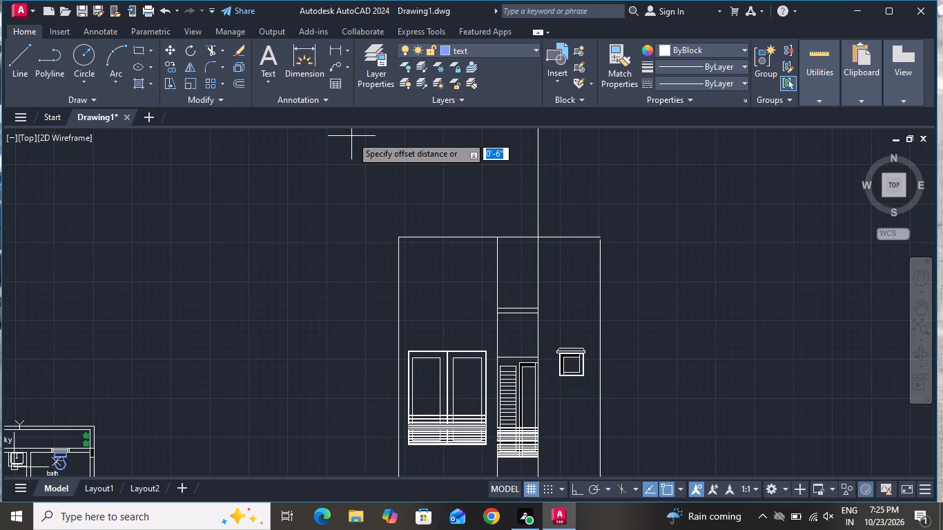
pyautogui.press('6')
pyautogui.hotkey('shift', '"')
pyautogui.press('Return')
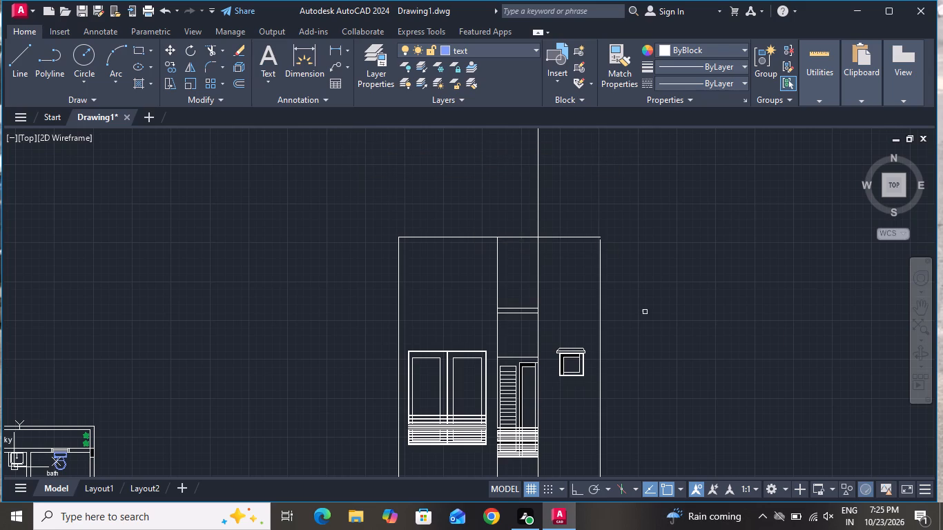
pyautogui.scroll(-1, 643, 320)
pyautogui.scroll(-1, 627, 391)
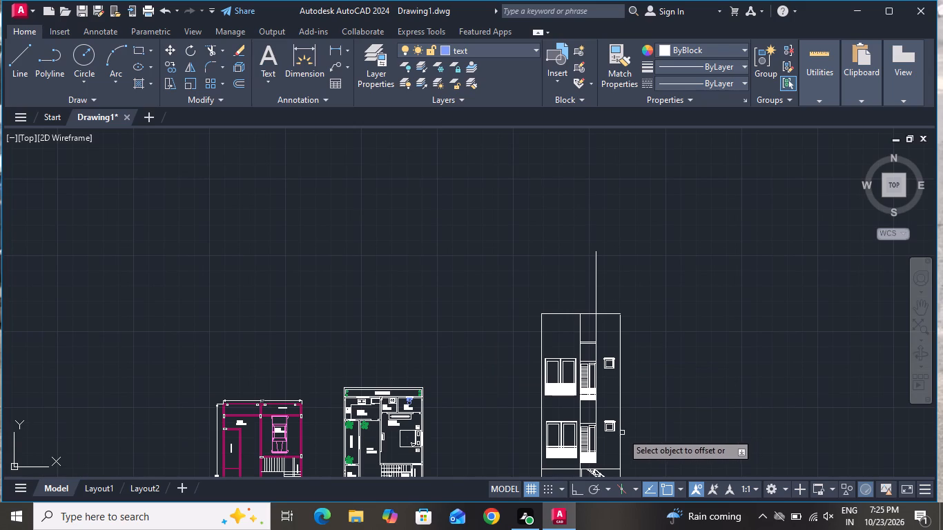
pyautogui.click(620, 435)
pyautogui.click(615, 442)
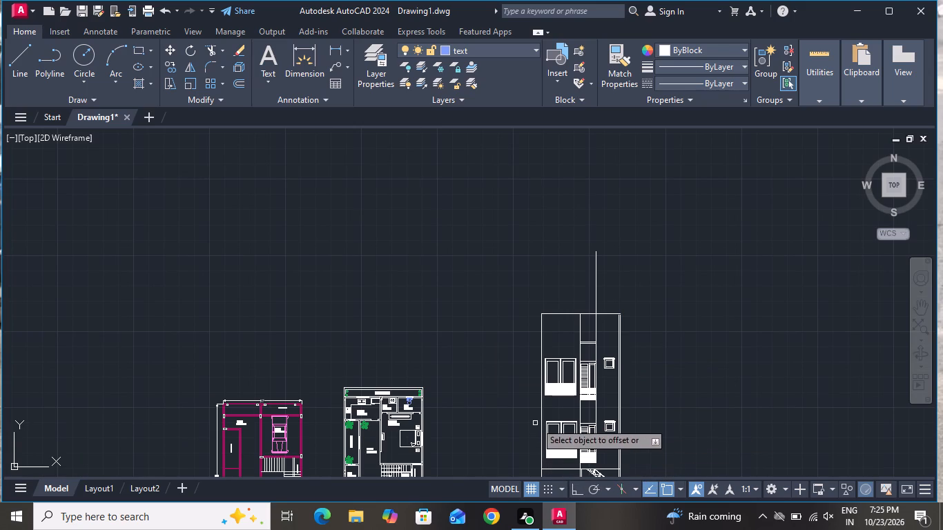
pyautogui.click(541, 415)
pyautogui.click(545, 414)
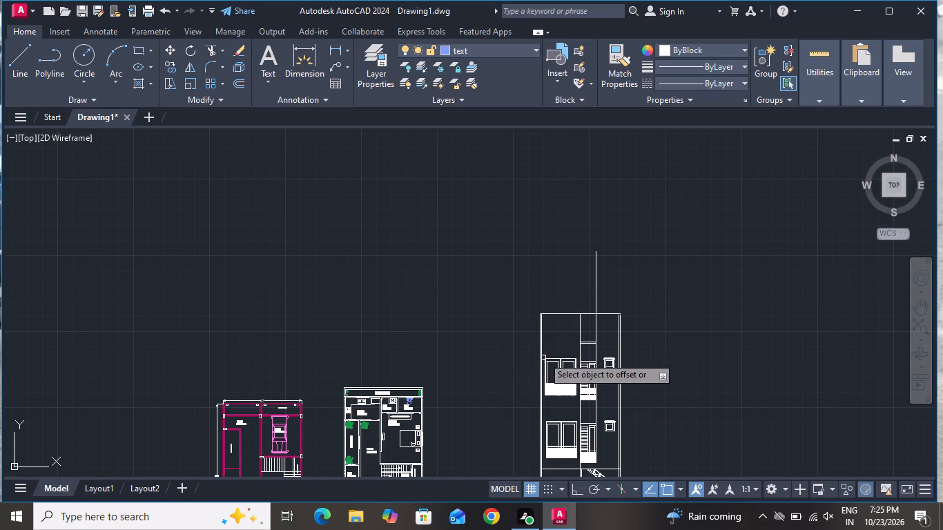
pyautogui.scroll(2, 538, 313)
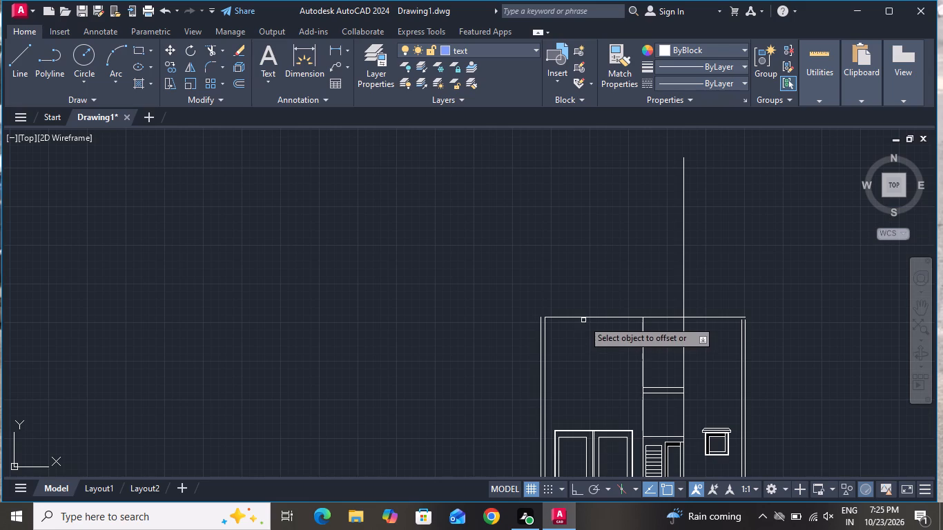
pyautogui.click(585, 316)
pyautogui.click(588, 344)
pyautogui.rightClick(588, 345)
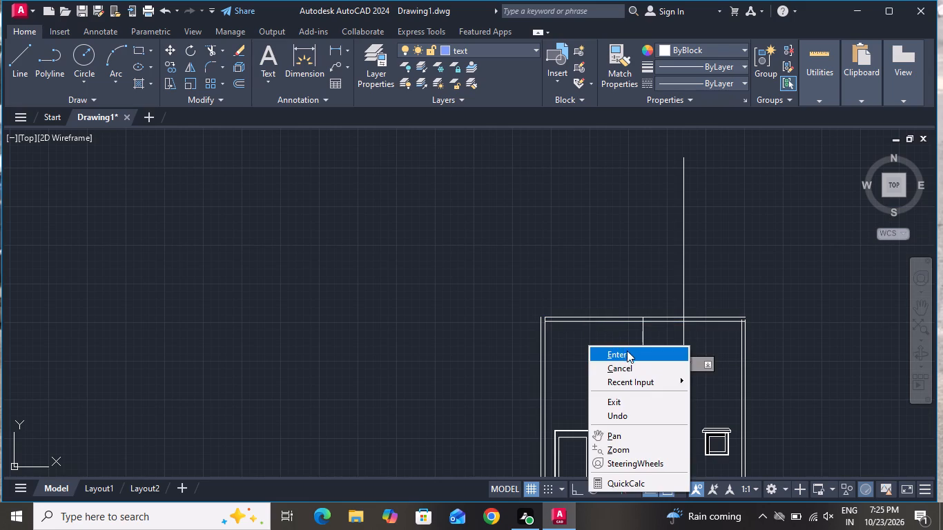
pyautogui.click(623, 366)
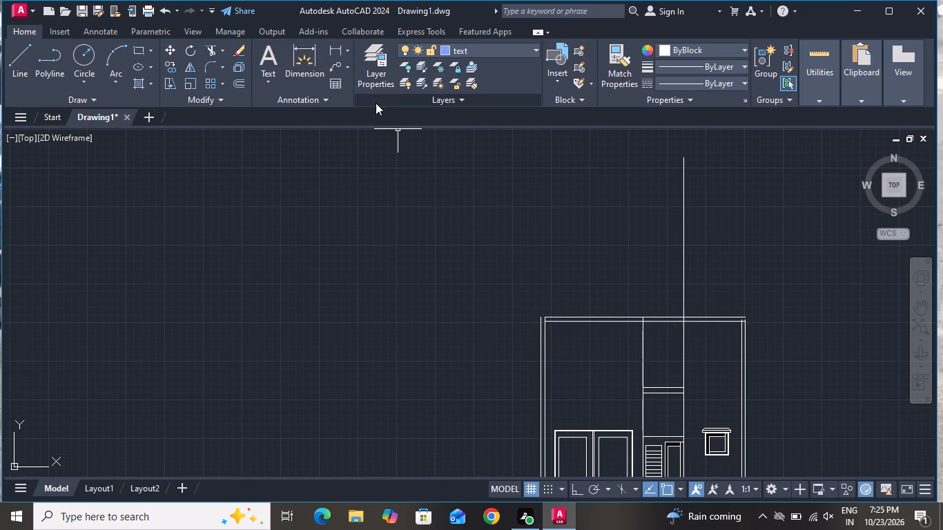
# Trim the right inner vertical line back to the lower of the two top lines, removing the part projecting above the elevation.
pyautogui.click(206, 44)
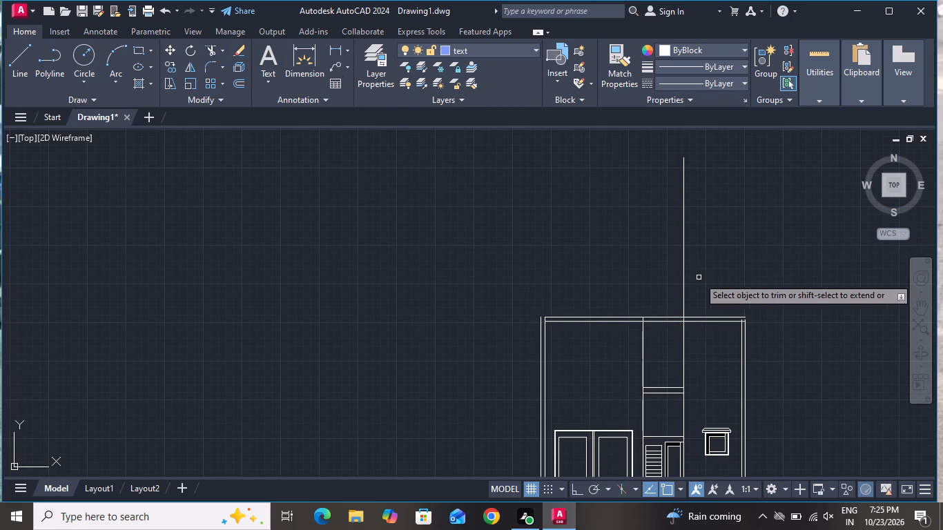
pyautogui.scroll(2, 720, 293)
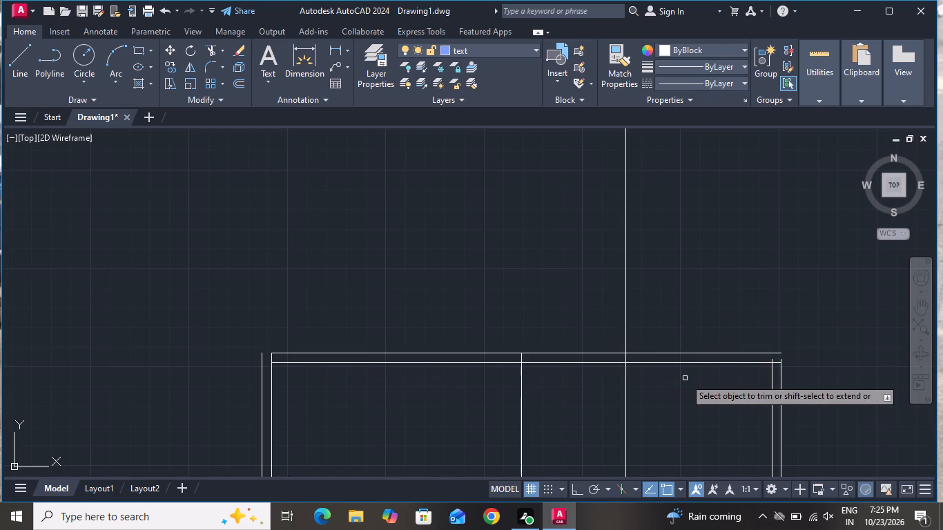
pyautogui.click(659, 268)
pyautogui.click(541, 305)
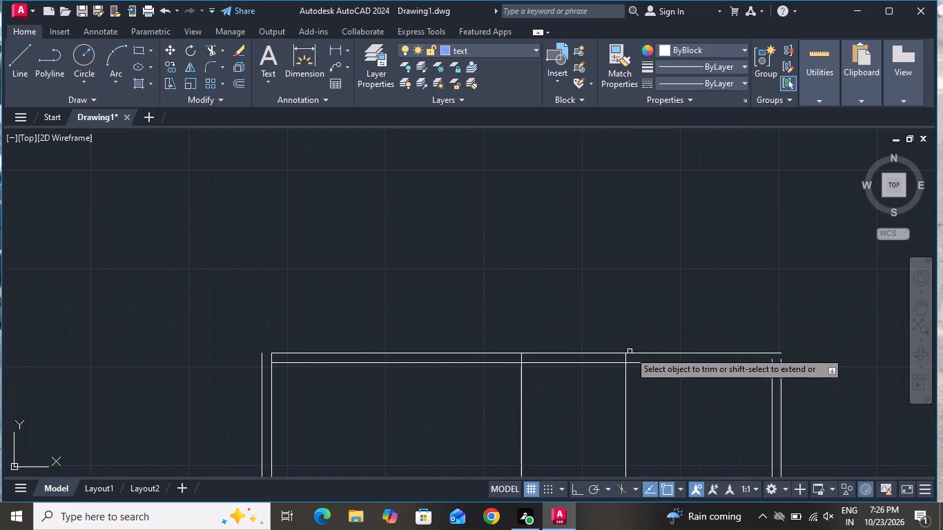
pyautogui.scroll(2, 635, 370)
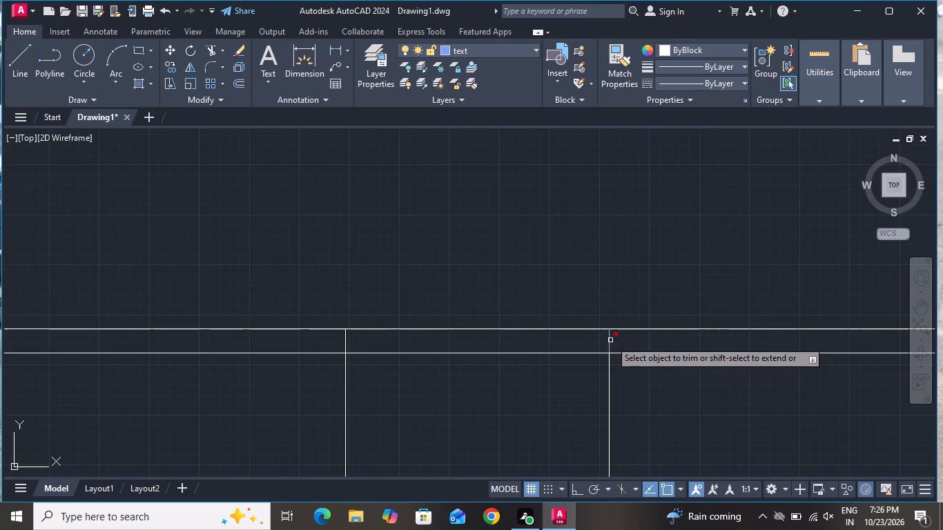
pyautogui.click(610, 340)
pyautogui.click(616, 342)
pyautogui.click(600, 348)
# Trim the overlapping inner wall and lower top line ends at the upper right corner, and the inner wall end at the upper left corner.
pyautogui.scroll(-2, 550, 333)
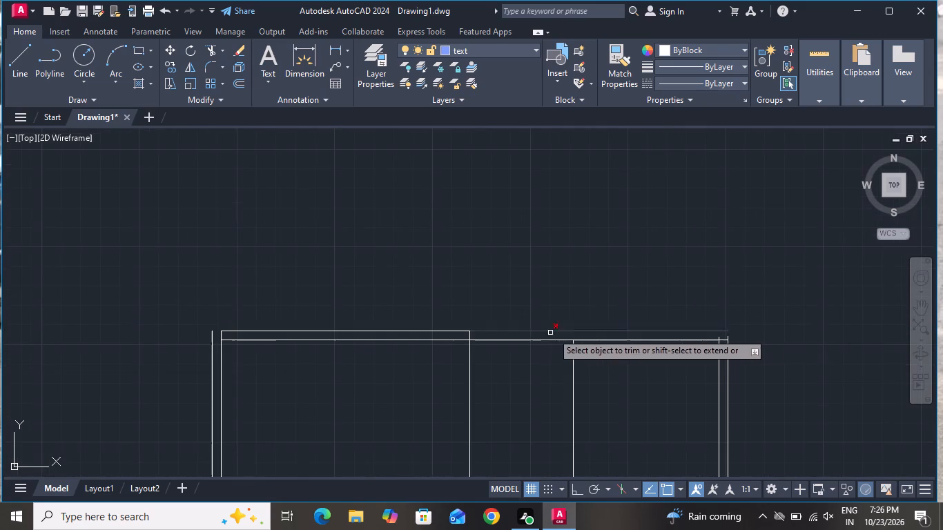
pyautogui.scroll(2, 726, 341)
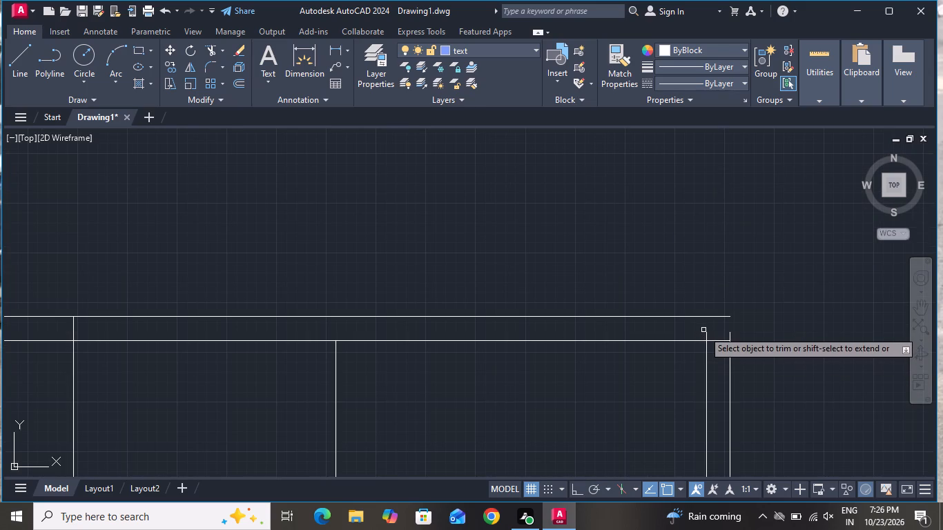
pyautogui.click(708, 337)
pyautogui.click(714, 334)
pyautogui.click(726, 359)
pyautogui.scroll(-3, 721, 339)
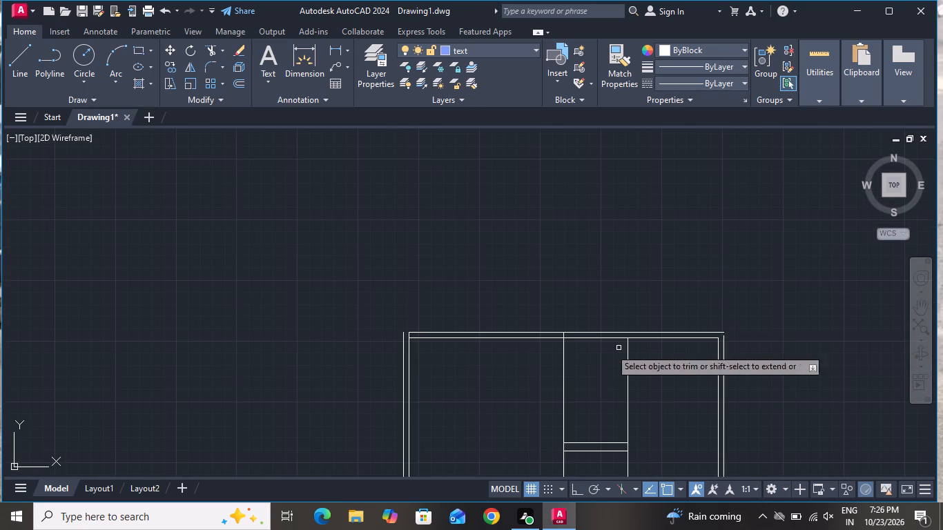
pyautogui.scroll(3, 396, 328)
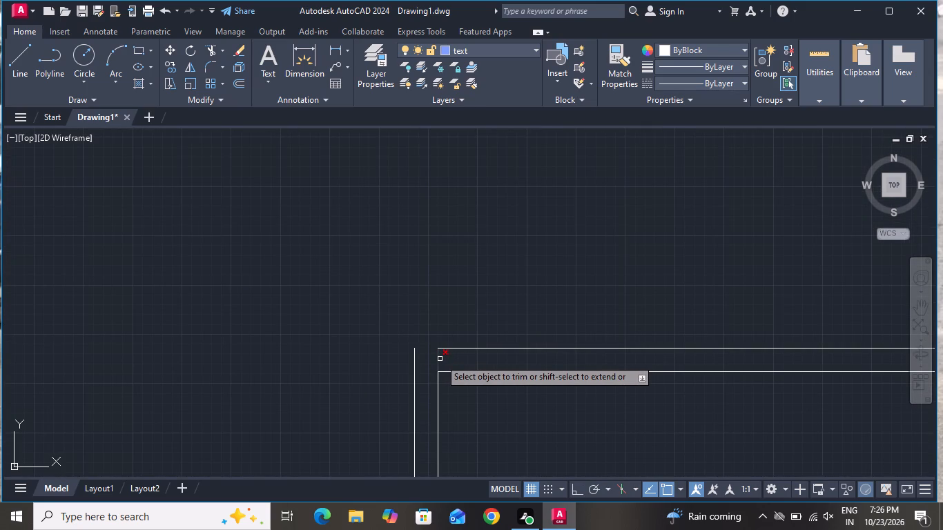
pyautogui.click(440, 359)
pyautogui.rightClick(459, 311)
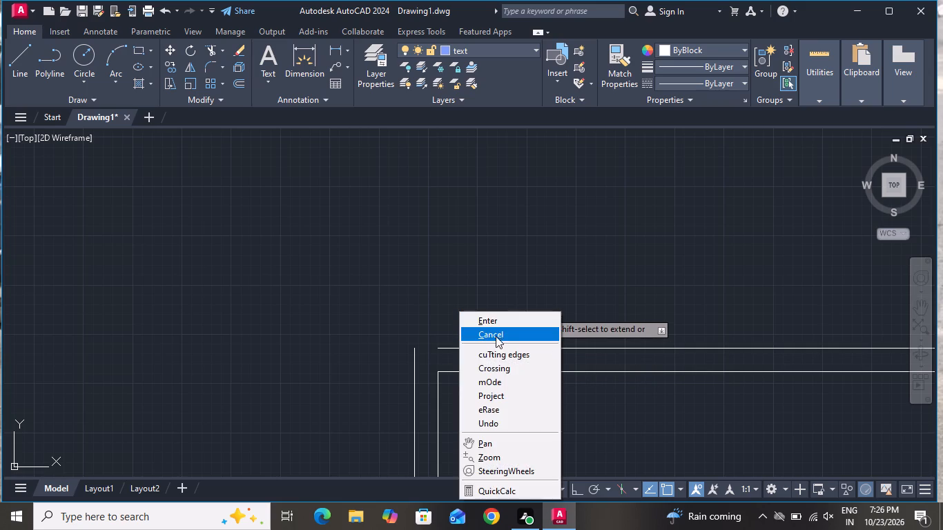
# Extend the upper top line to the left outer wall and the right outer wall up to that line, closing both corners.
pyautogui.click(496, 330)
pyautogui.write('ex')
pyautogui.press('space')
pyautogui.press('space')
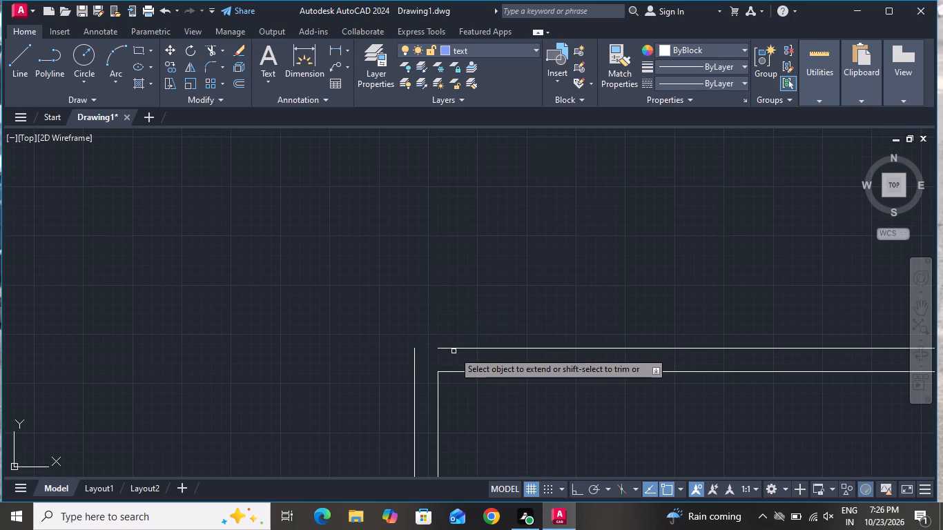
pyautogui.click(454, 349)
pyautogui.scroll(-2, 295, 322)
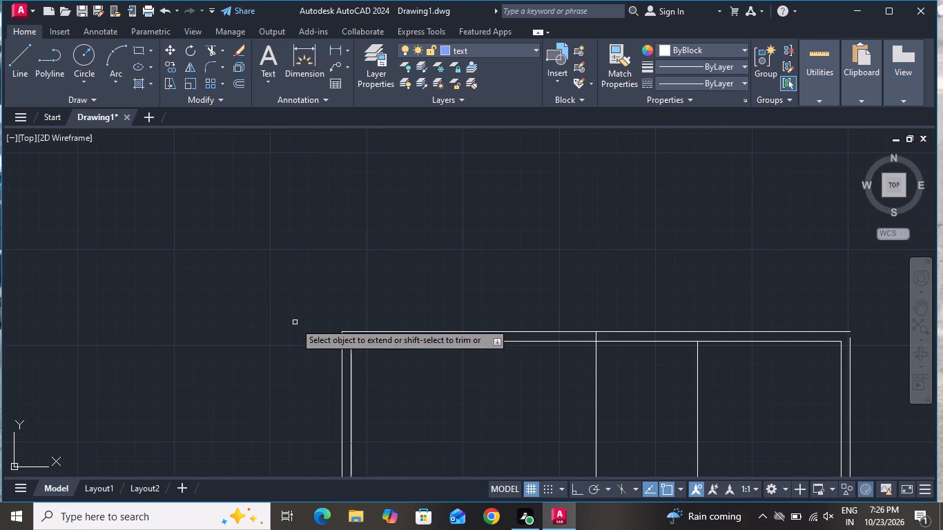
pyautogui.click(851, 349)
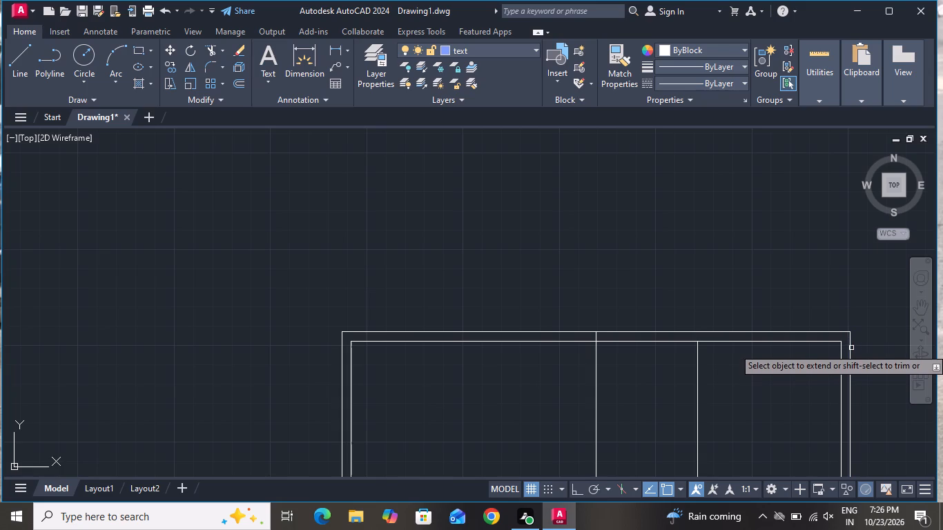
pyautogui.rightClick(766, 277)
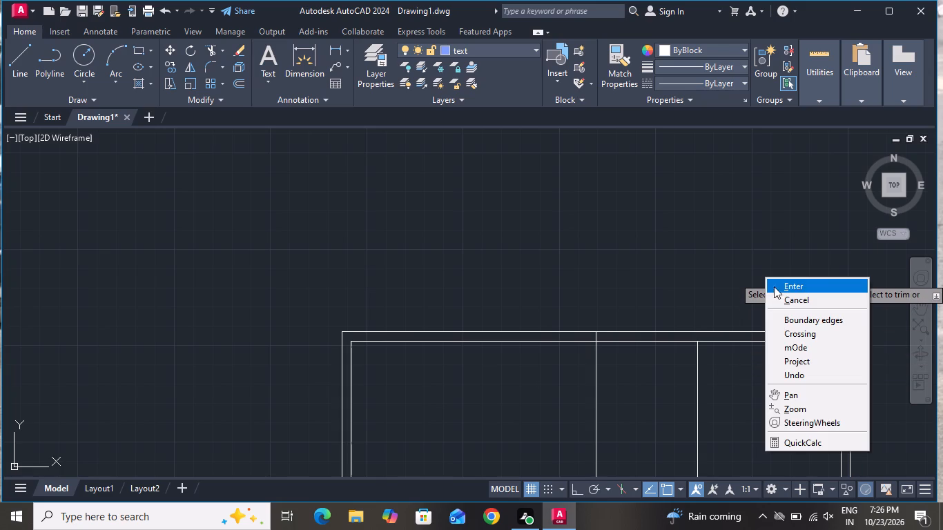
pyautogui.click(779, 292)
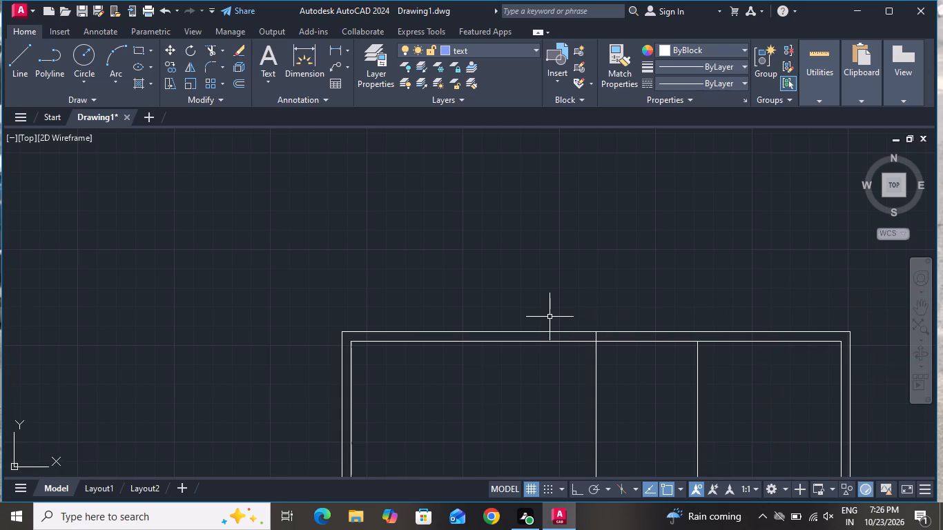
# Draw a horizontal line between the elevation's two outer wall lines, below the double top lines and above the short central lines.
pyautogui.scroll(-3, 563, 293)
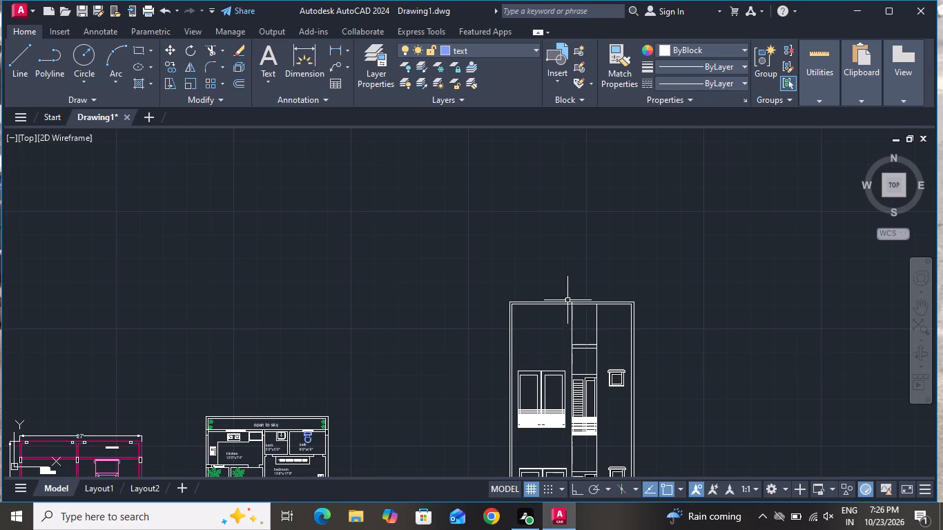
pyautogui.click(10, 54)
pyautogui.scroll(2, 573, 320)
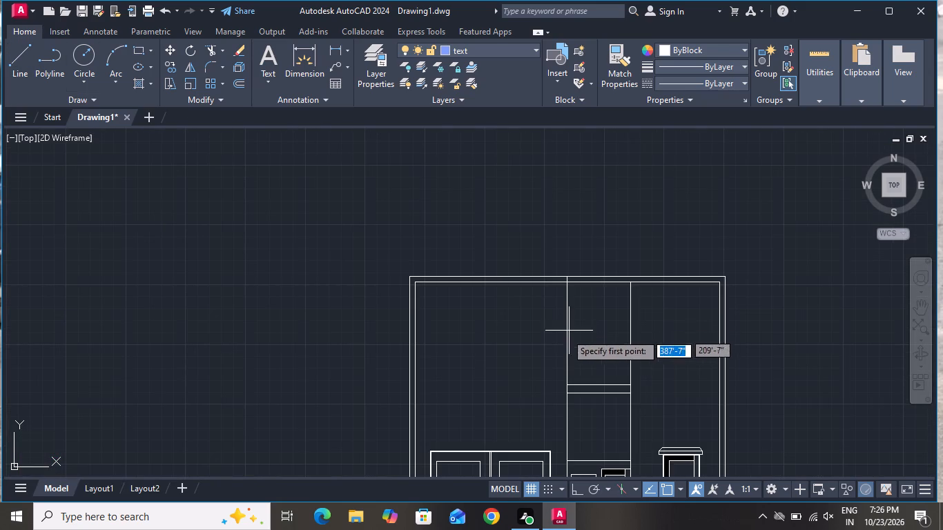
pyautogui.click(409, 322)
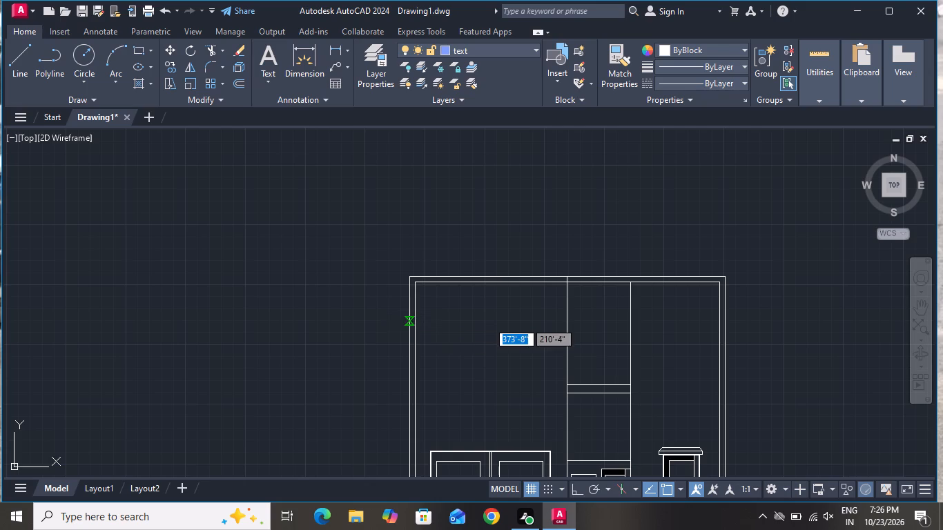
pyautogui.click(723, 323)
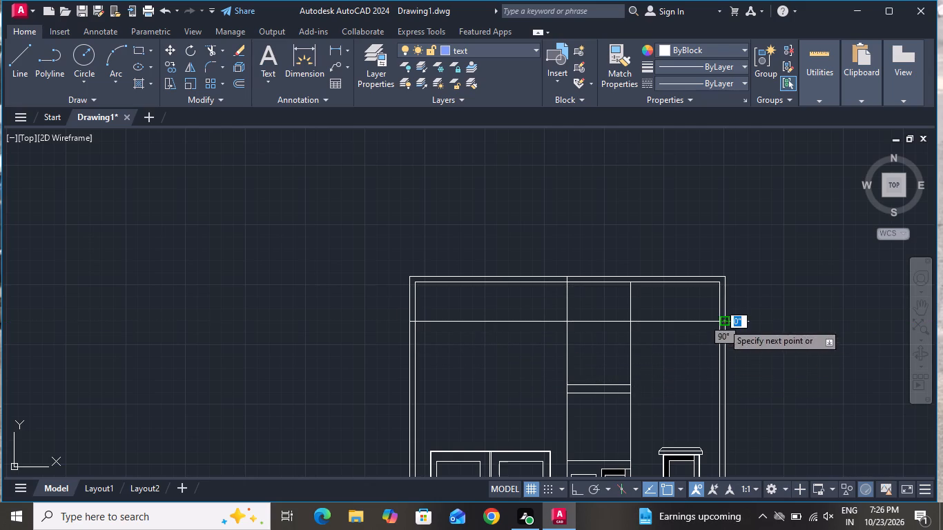
pyautogui.rightClick(720, 326)
pyautogui.click(739, 344)
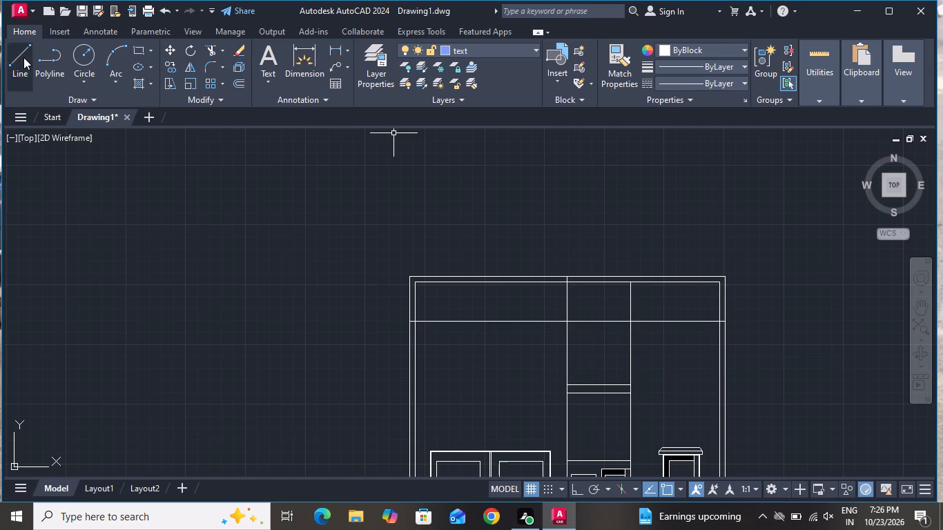
# Draw a second horizontal line between the outer wall lines, about 8" below the one just drawn.
pyautogui.click(23, 57)
pyautogui.scroll(2, 402, 326)
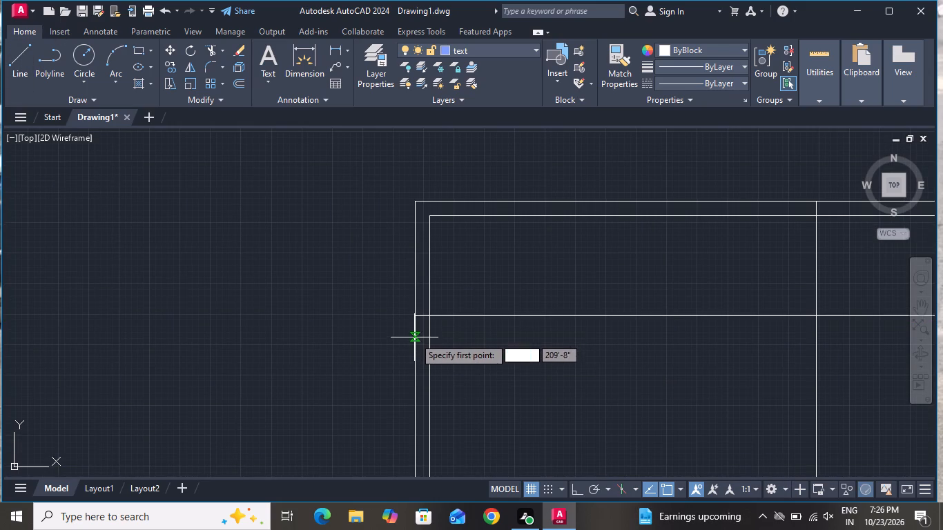
pyautogui.click(414, 337)
pyautogui.scroll(-3, 527, 344)
pyautogui.scroll(2, 703, 348)
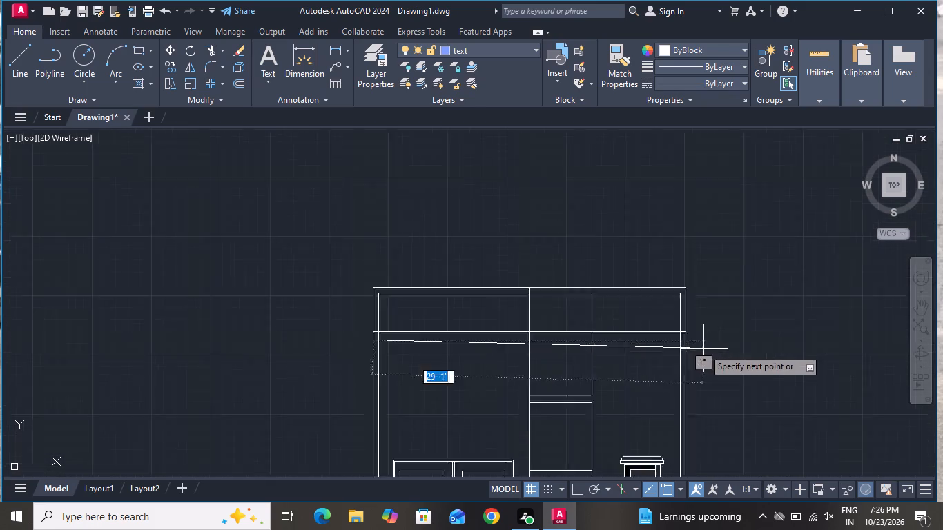
pyautogui.scroll(2, 703, 349)
pyautogui.click(628, 323)
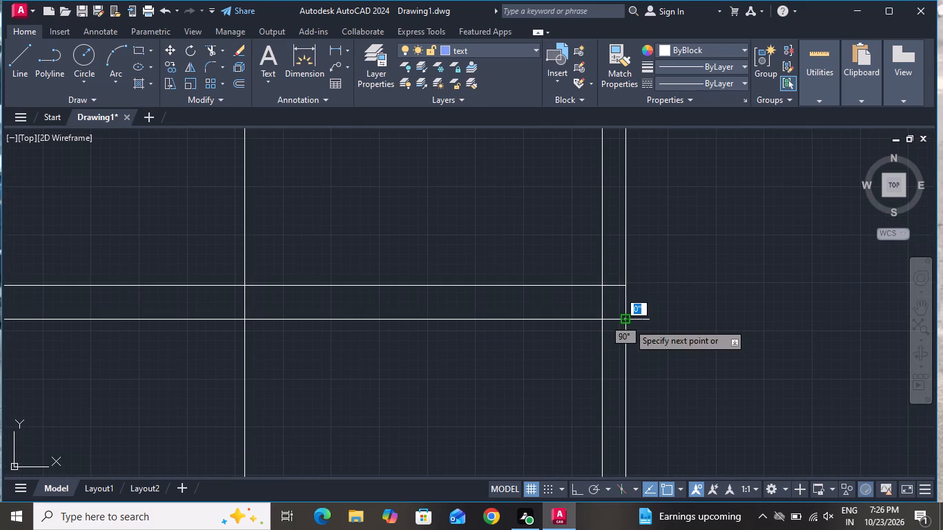
pyautogui.rightClick(628, 323)
pyautogui.click(665, 345)
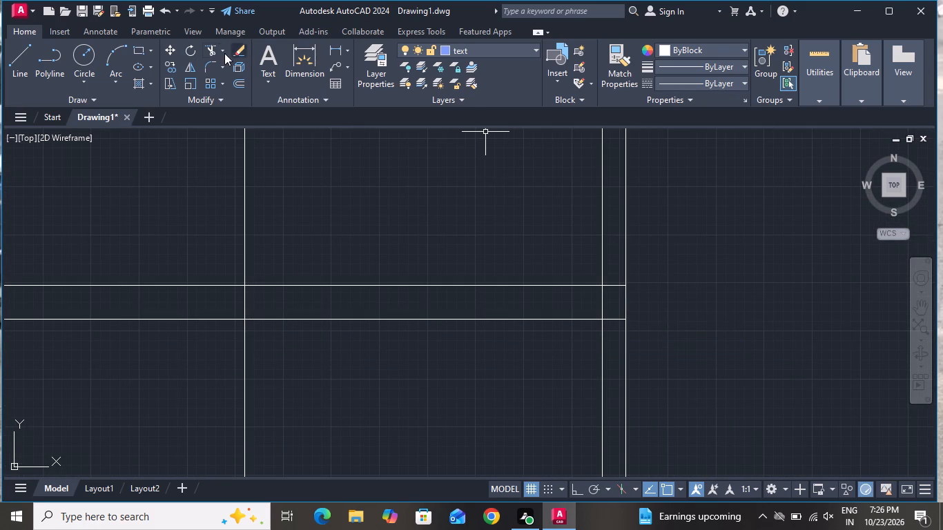
# Trim away all the old wall, inner vertical and double top lines above the upper of the two new horizontal lines.
pyautogui.click(215, 49)
pyautogui.scroll(-3, 534, 342)
pyautogui.click(572, 297)
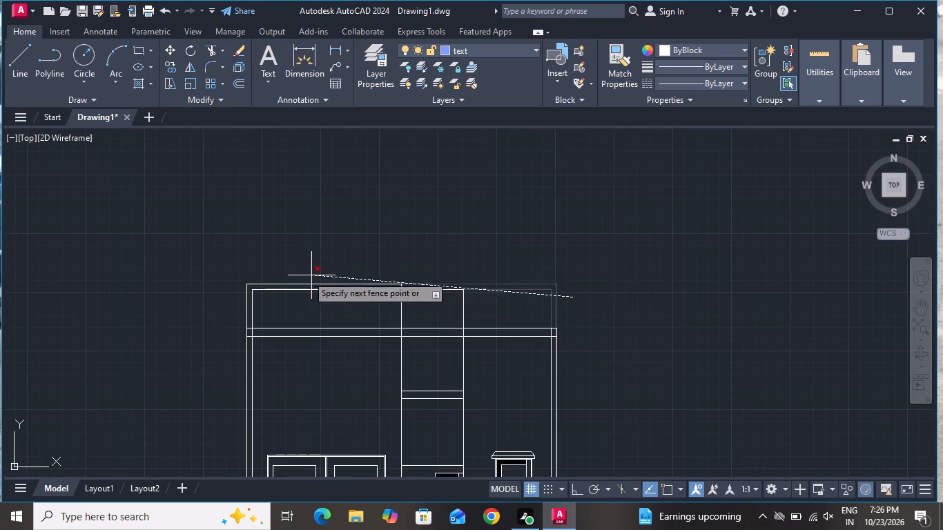
pyautogui.click(235, 293)
pyautogui.click(273, 302)
pyautogui.click(296, 259)
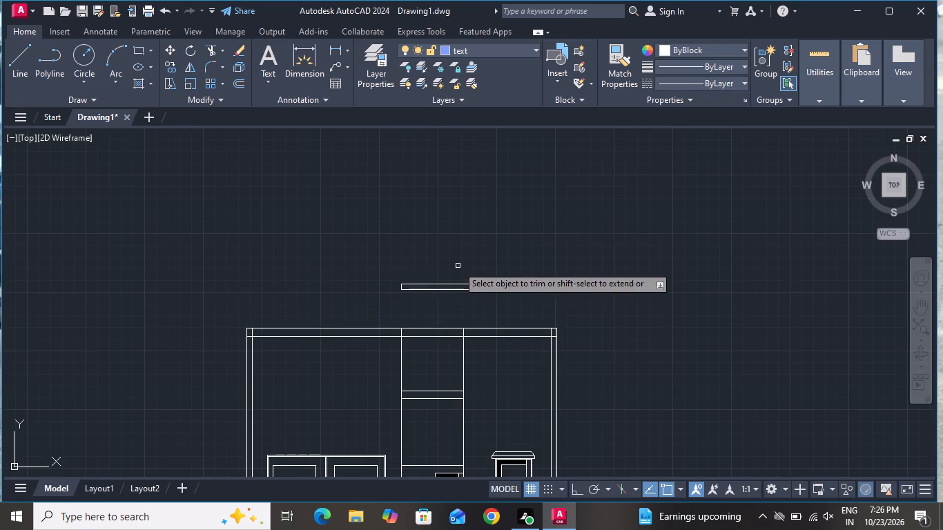
pyautogui.click(458, 266)
pyautogui.click(460, 301)
pyautogui.click(400, 286)
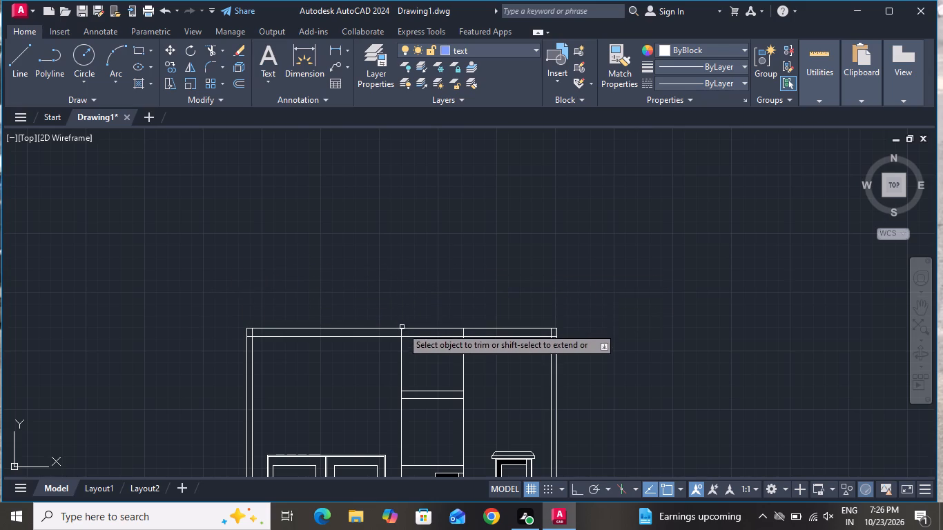
# Trim the lower new horizontal line out of the central bay and the right bay, including the stub between the right wall lines.
pyautogui.scroll(3, 402, 330)
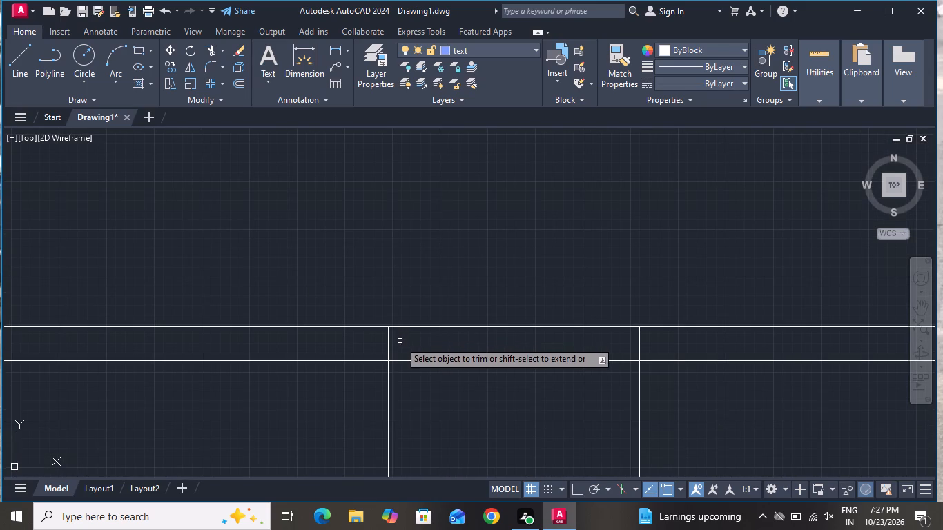
pyautogui.click(463, 351)
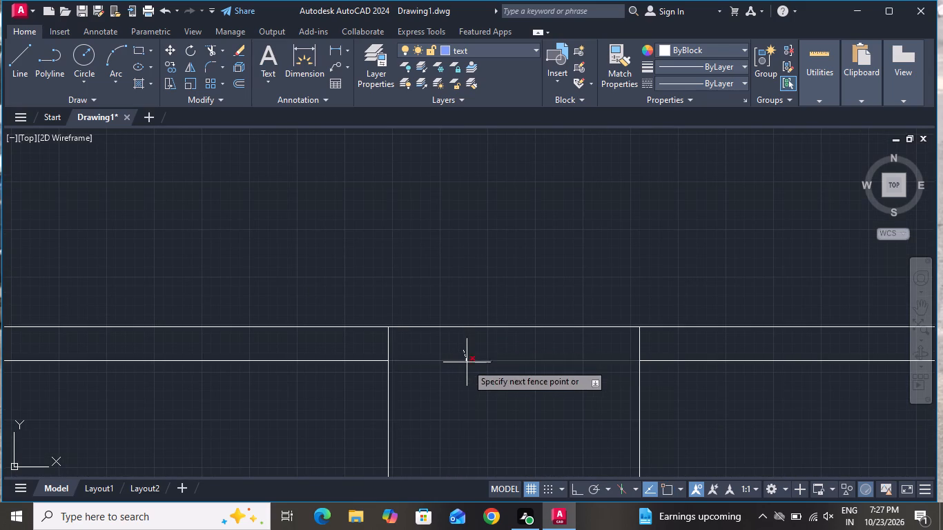
pyautogui.click(467, 369)
pyautogui.scroll(-2, 483, 342)
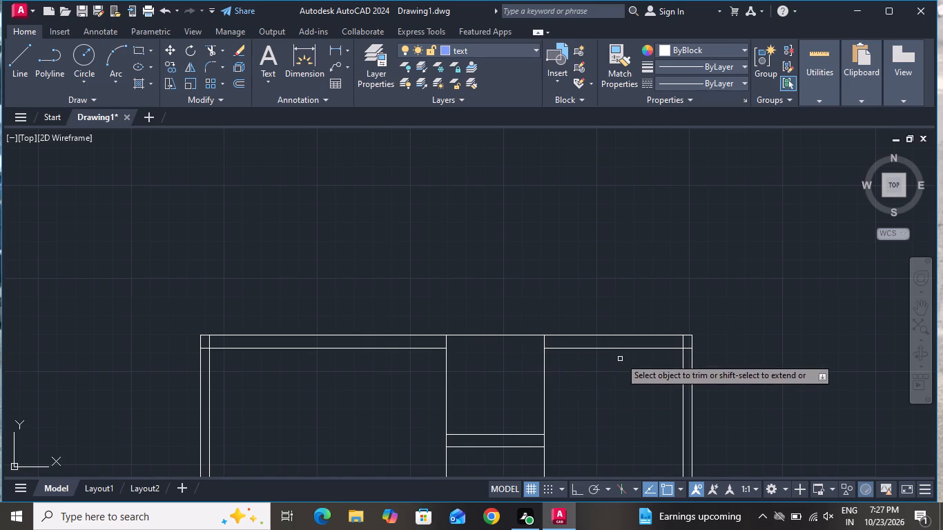
pyautogui.click(621, 342)
pyautogui.click(623, 374)
pyautogui.click(690, 350)
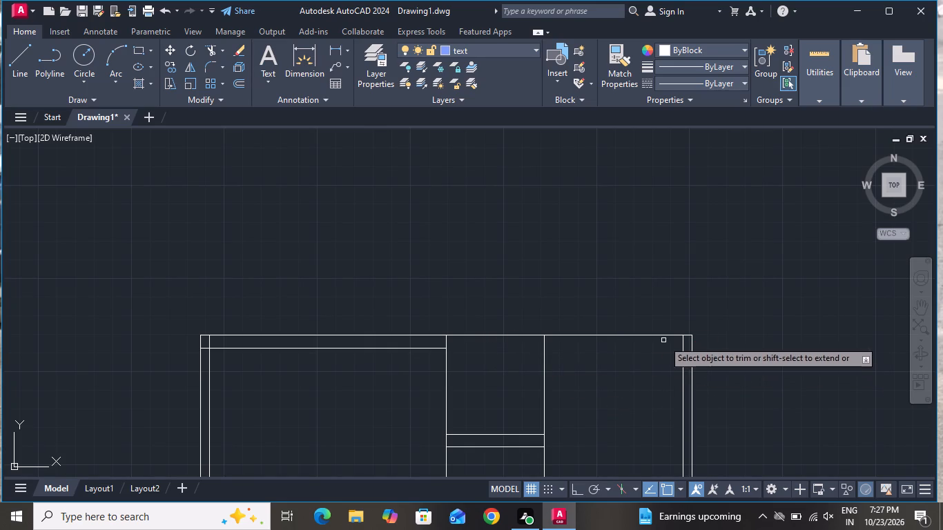
# Trim the overlapping inner wall end and lower top line end at the elevation's upper left corner.
pyautogui.scroll(2, 235, 351)
pyautogui.click(181, 324)
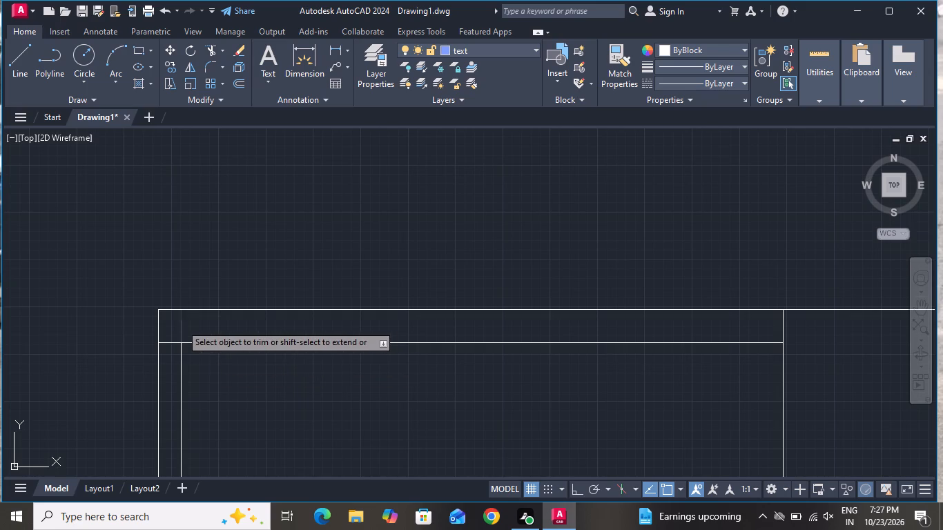
pyautogui.click(173, 346)
pyautogui.click(177, 342)
pyautogui.scroll(-3, 324, 322)
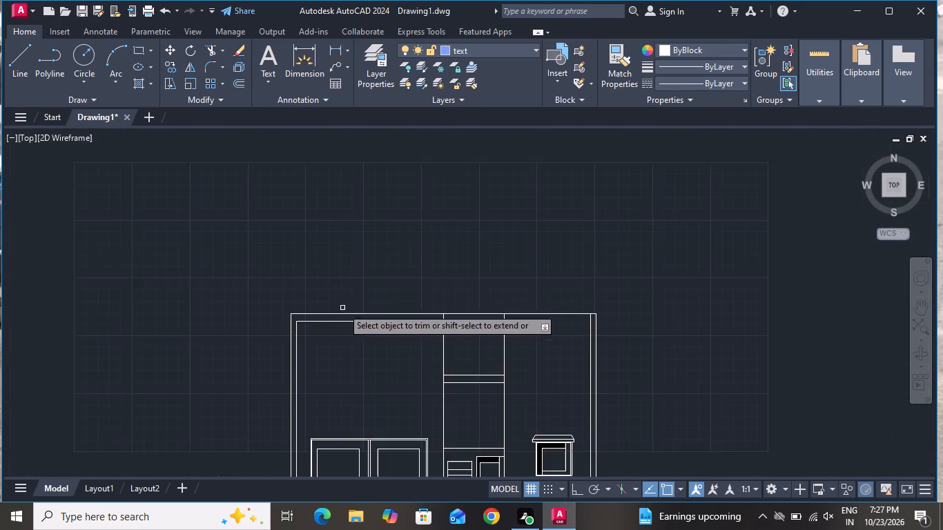
pyautogui.scroll(-1, 375, 264)
pyautogui.rightClick(560, 304)
pyautogui.click(584, 322)
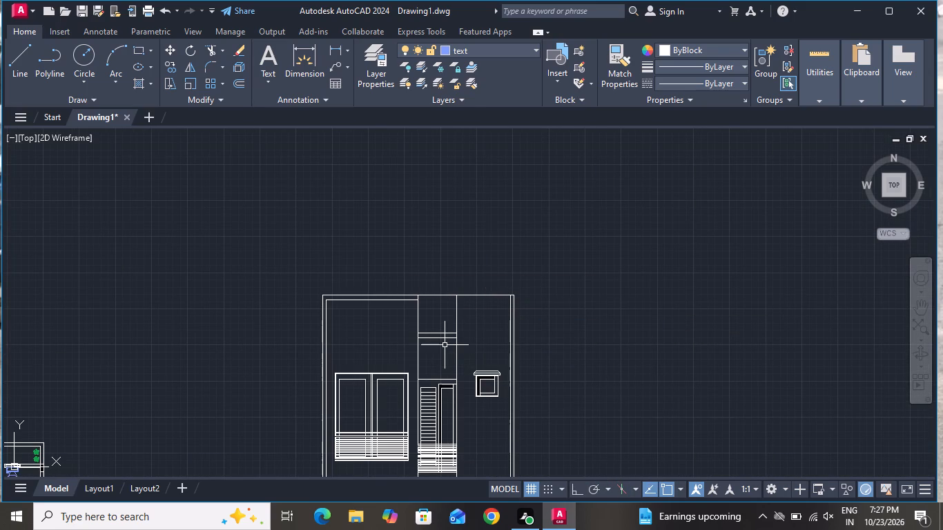
# Move both floor plans together to the right side of the elevation, about 161' across and 15' up.
pyautogui.scroll(-3, 445, 345)
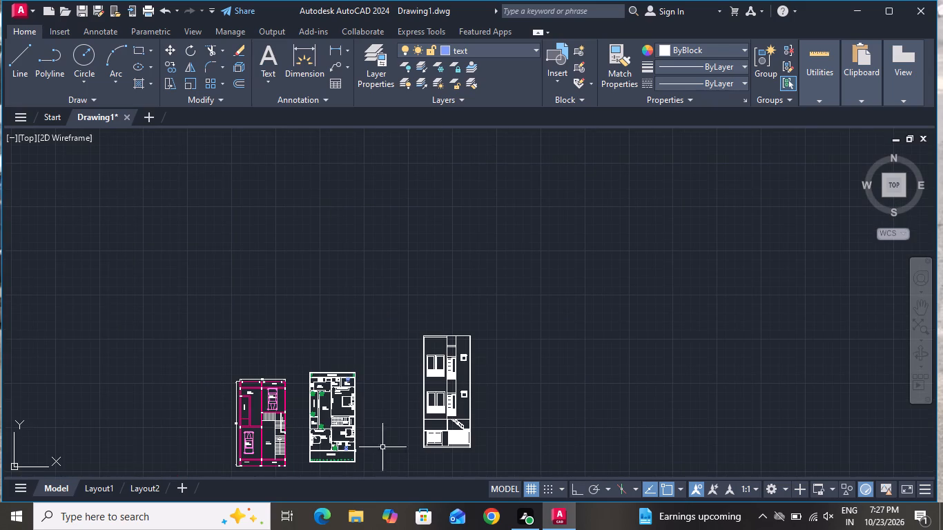
pyautogui.scroll(1, 208, 445)
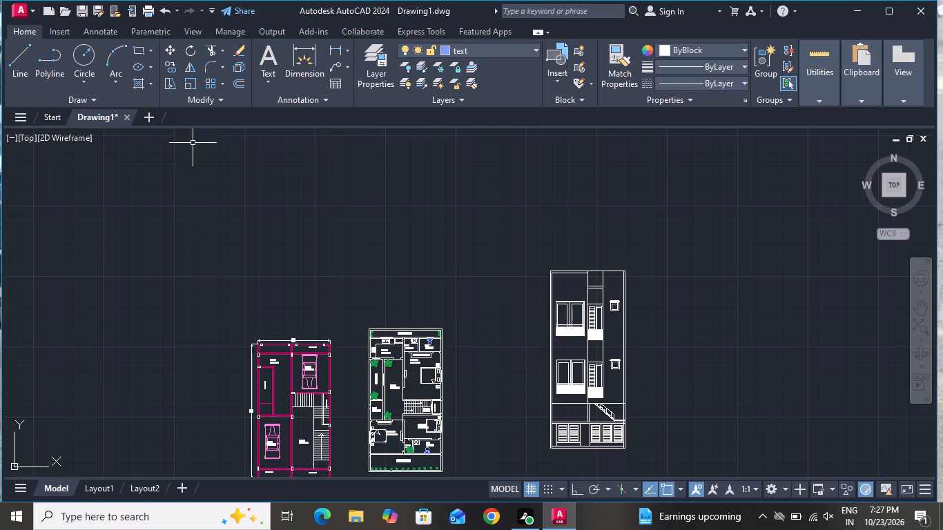
pyautogui.scroll(-1, 237, 159)
pyautogui.scroll(4, 470, 261)
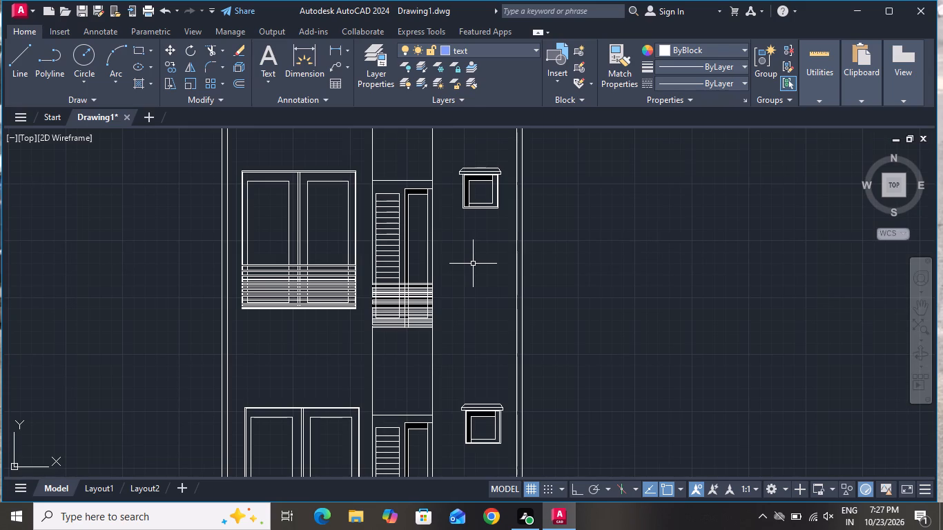
pyautogui.scroll(-3, 473, 264)
pyautogui.click(356, 275)
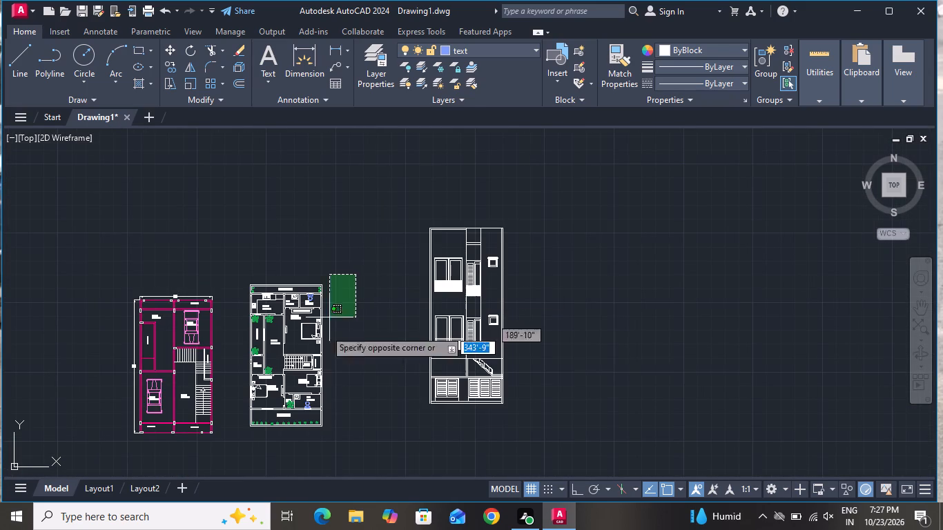
pyautogui.click(233, 435)
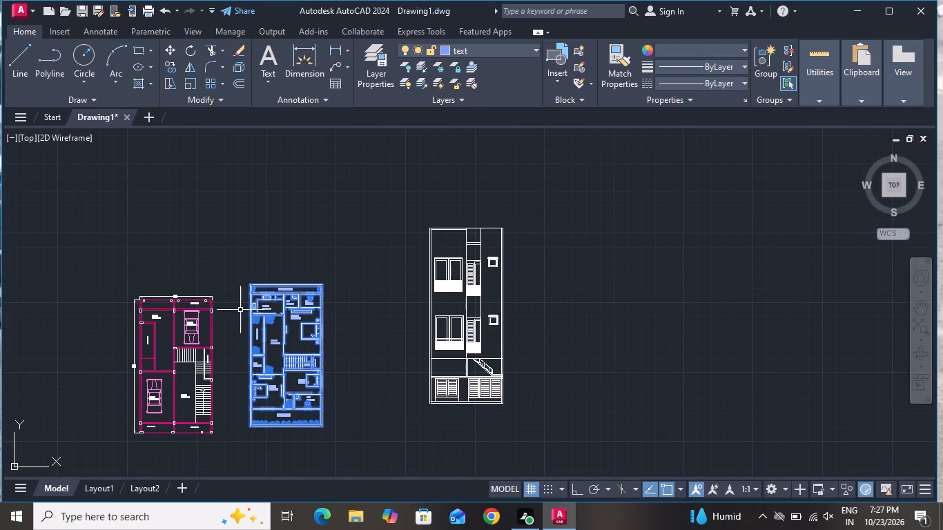
pyautogui.click(236, 286)
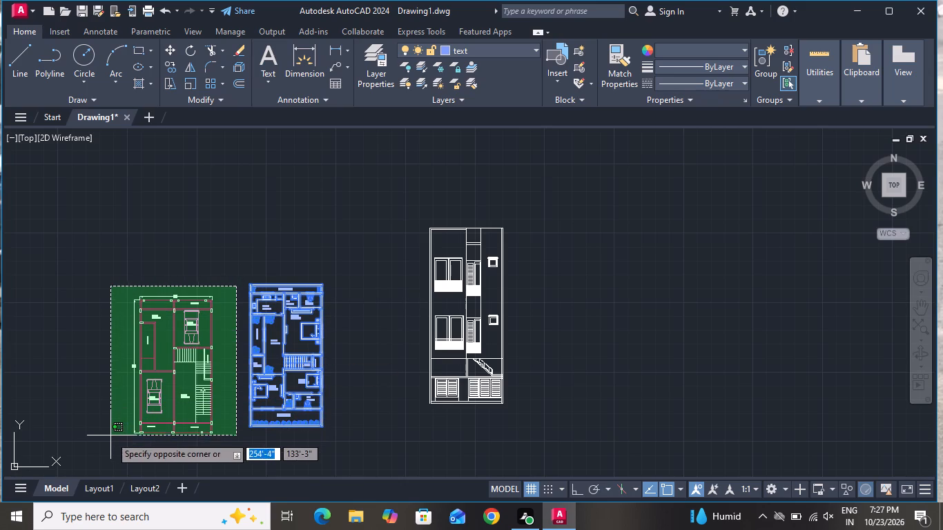
pyautogui.click(110, 437)
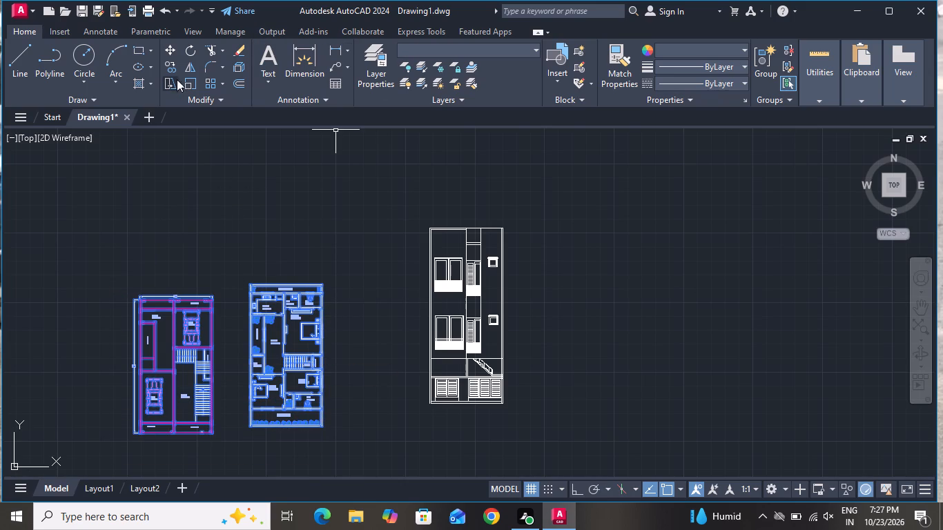
pyautogui.click(170, 55)
pyautogui.click(215, 418)
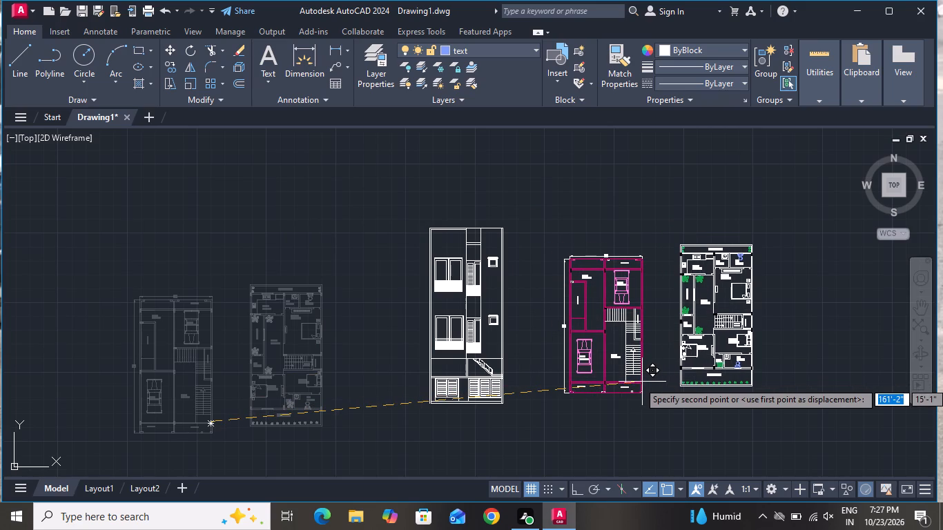
pyautogui.click(642, 382)
# Move the whole elevation above the parking floor plan, about 48' across and 62' up.
pyautogui.click(514, 200)
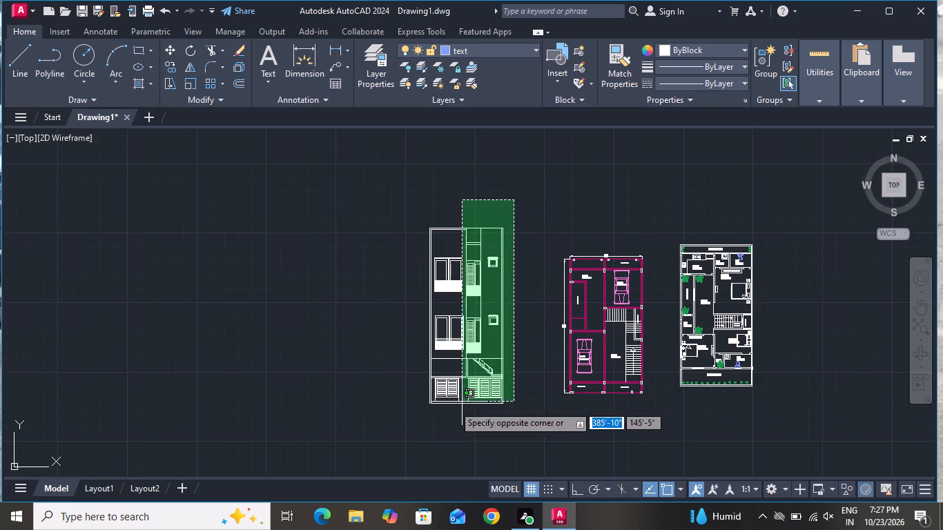
pyautogui.click(407, 416)
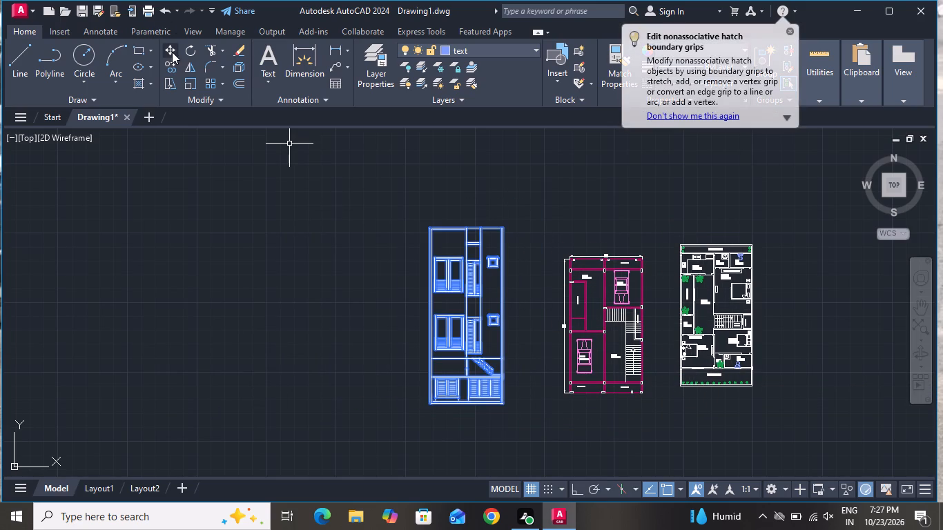
pyautogui.click(172, 52)
pyautogui.click(472, 410)
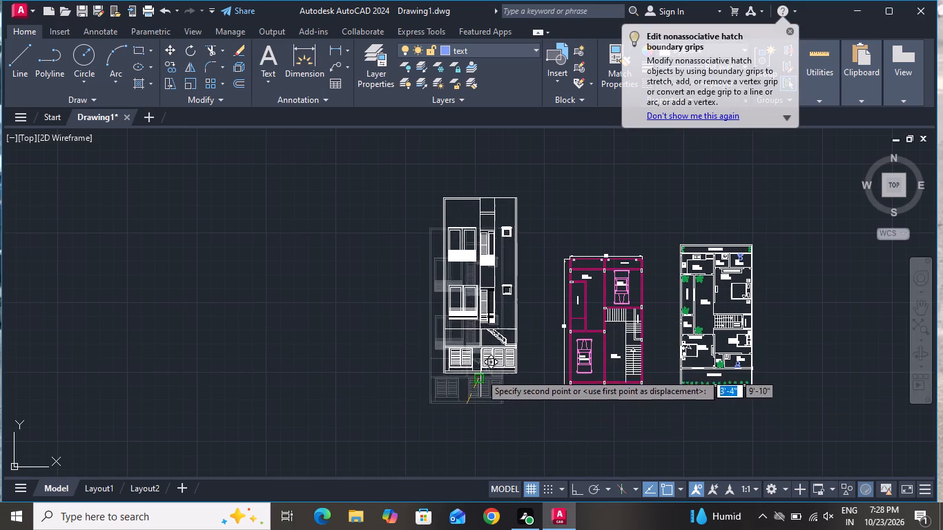
pyautogui.scroll(-1, 488, 382)
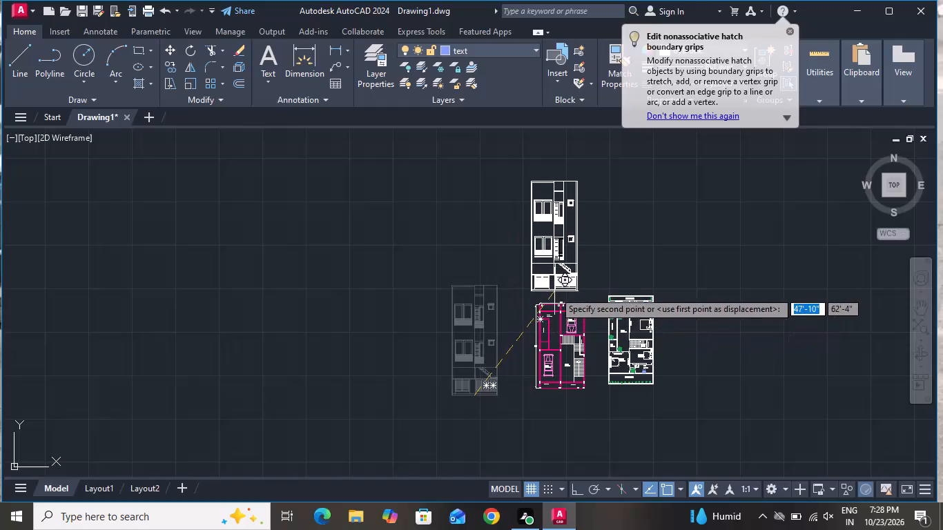
pyautogui.click(554, 291)
# Move the bedroom floor plan close beside the parking plan, with their bottom edges roughly level.
pyautogui.scroll(-1, 345, 282)
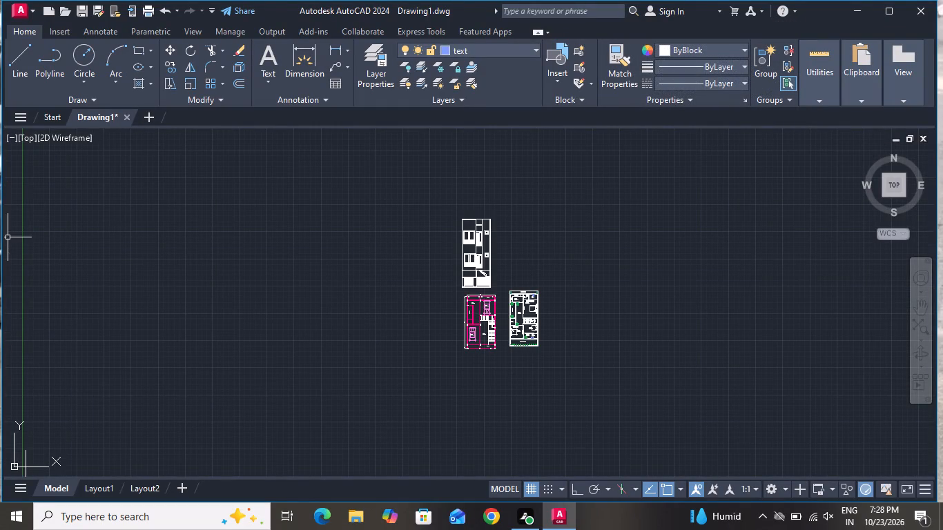
pyautogui.scroll(3, 492, 343)
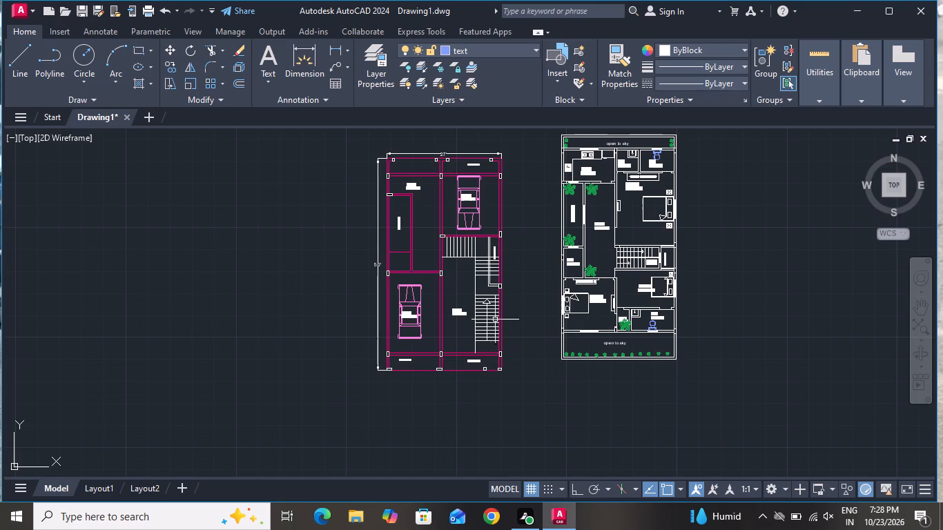
pyautogui.scroll(5, 443, 170)
pyautogui.scroll(-5, 443, 170)
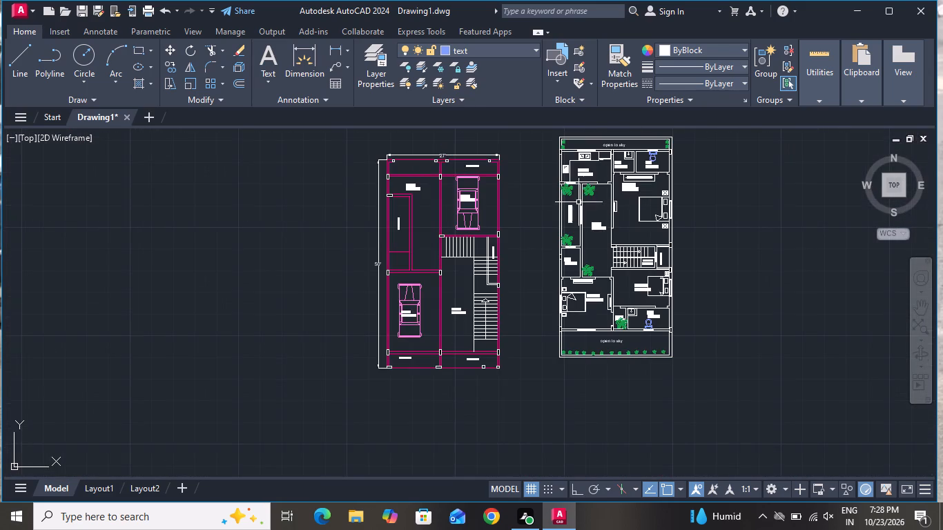
pyautogui.scroll(3, 636, 189)
pyautogui.scroll(-2, 636, 193)
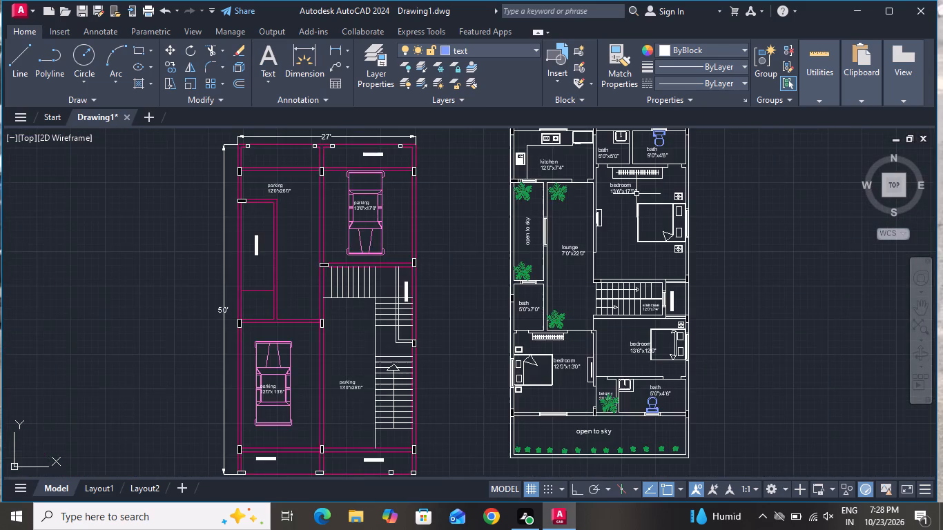
pyautogui.scroll(-4, 636, 197)
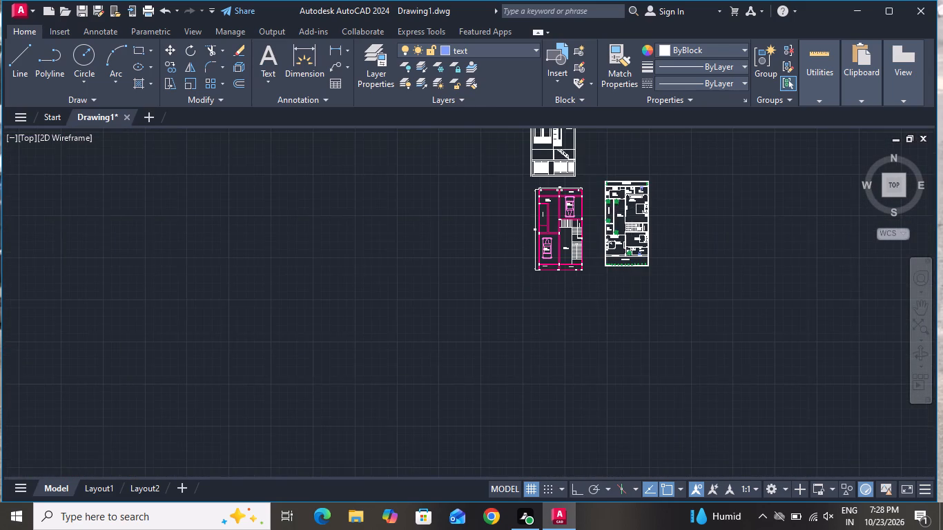
pyautogui.scroll(2, 660, 188)
pyautogui.click(653, 191)
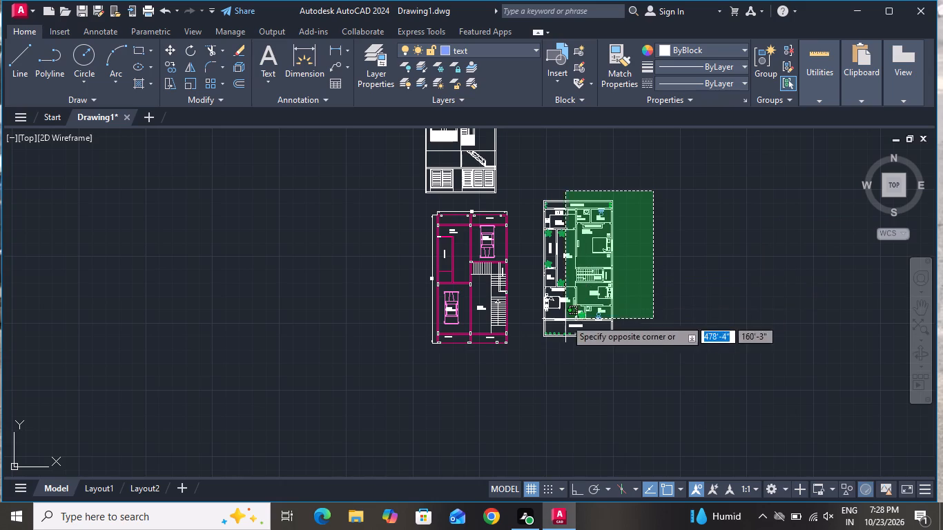
pyautogui.click(528, 355)
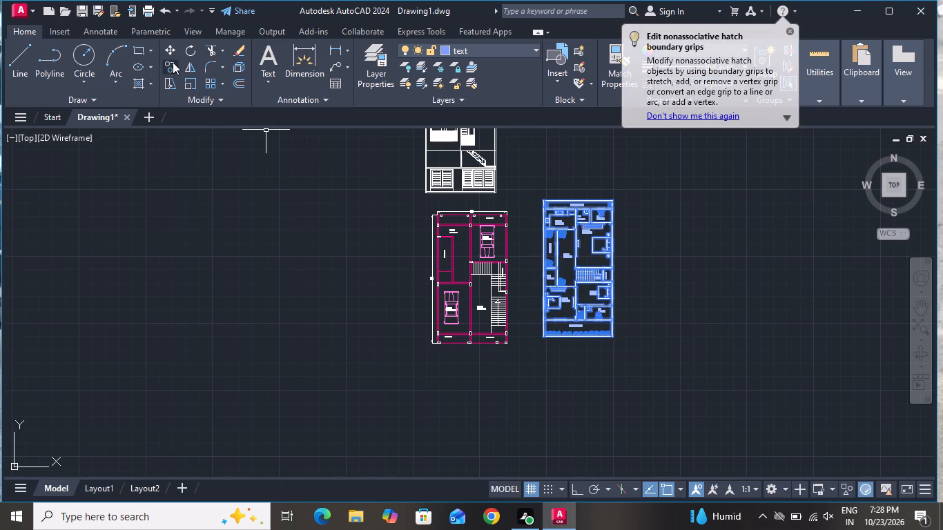
pyautogui.click(175, 52)
pyautogui.scroll(2, 584, 337)
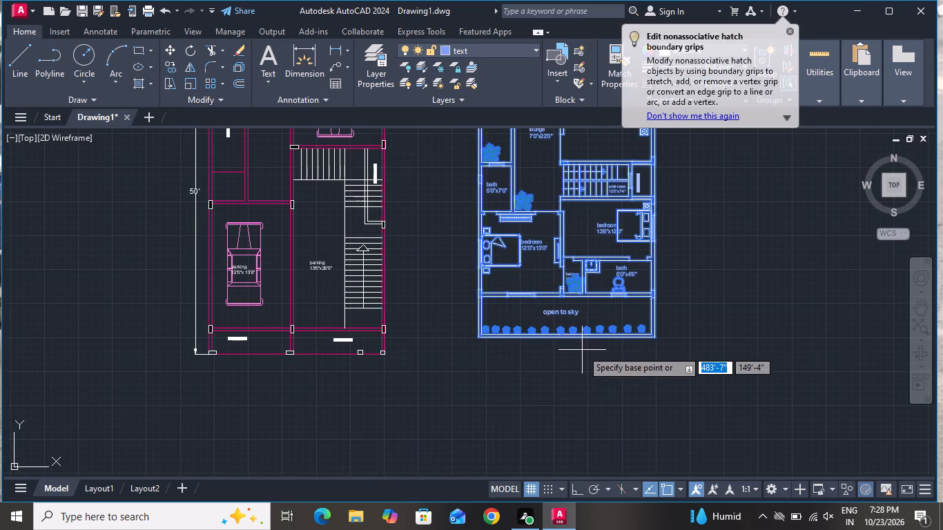
pyautogui.click(572, 345)
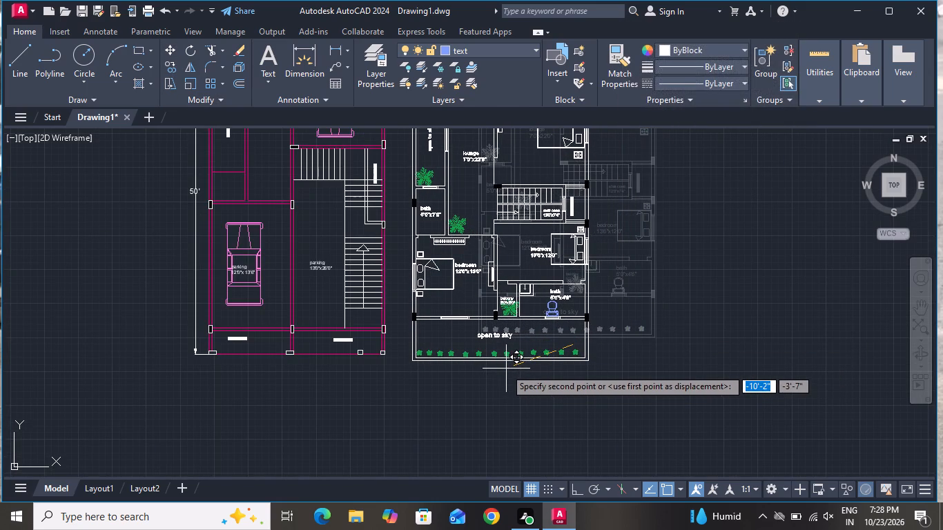
pyautogui.click(496, 364)
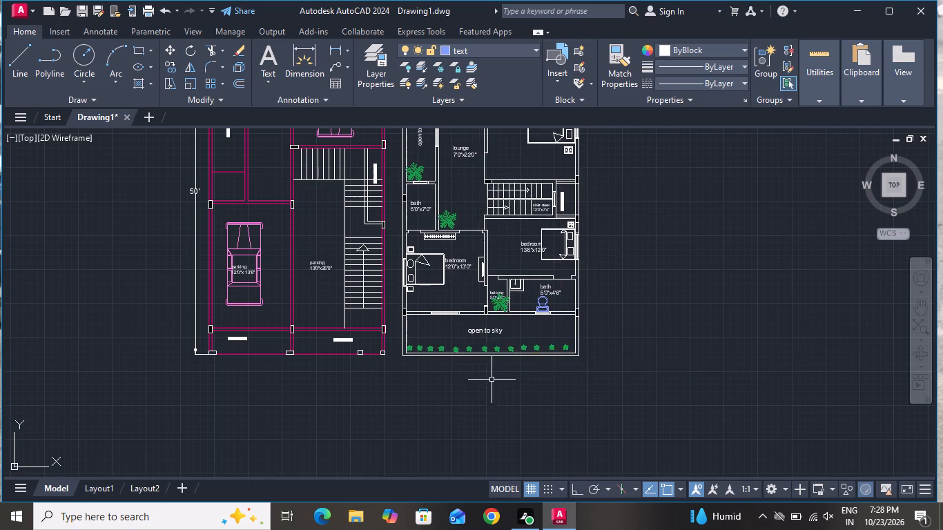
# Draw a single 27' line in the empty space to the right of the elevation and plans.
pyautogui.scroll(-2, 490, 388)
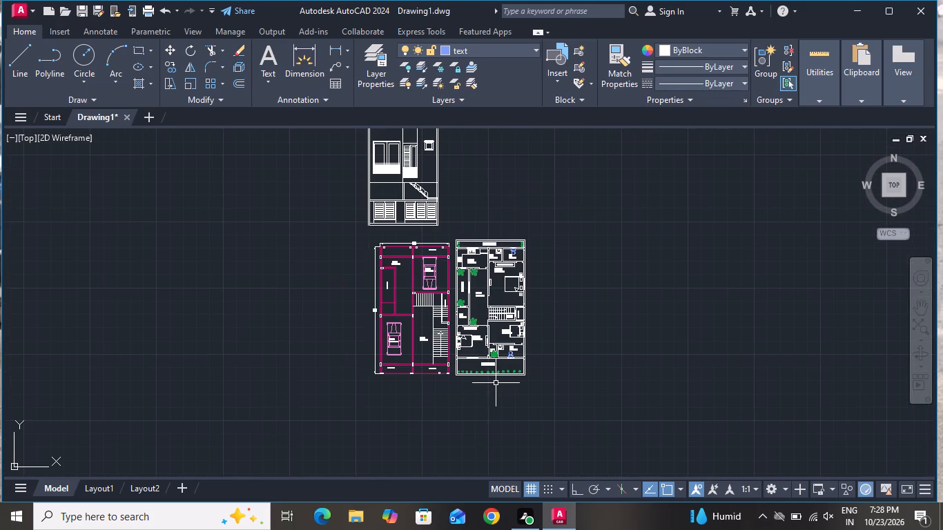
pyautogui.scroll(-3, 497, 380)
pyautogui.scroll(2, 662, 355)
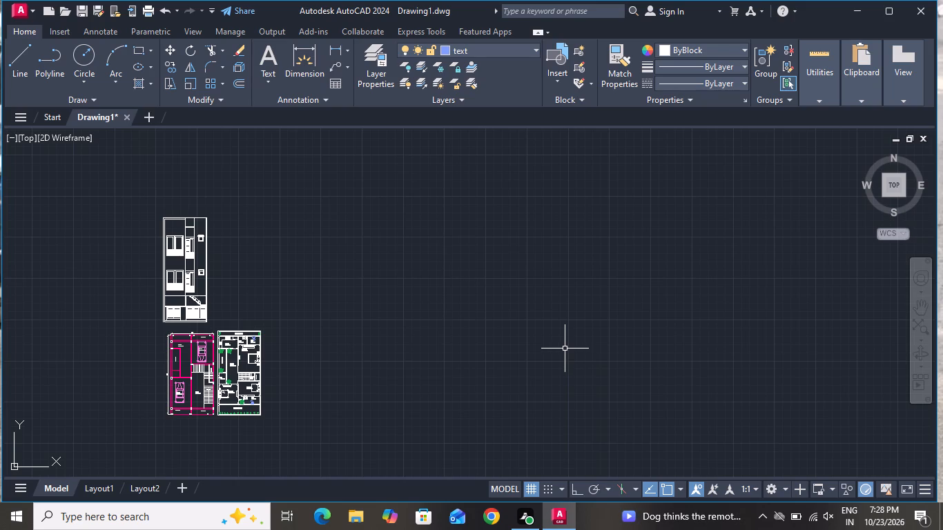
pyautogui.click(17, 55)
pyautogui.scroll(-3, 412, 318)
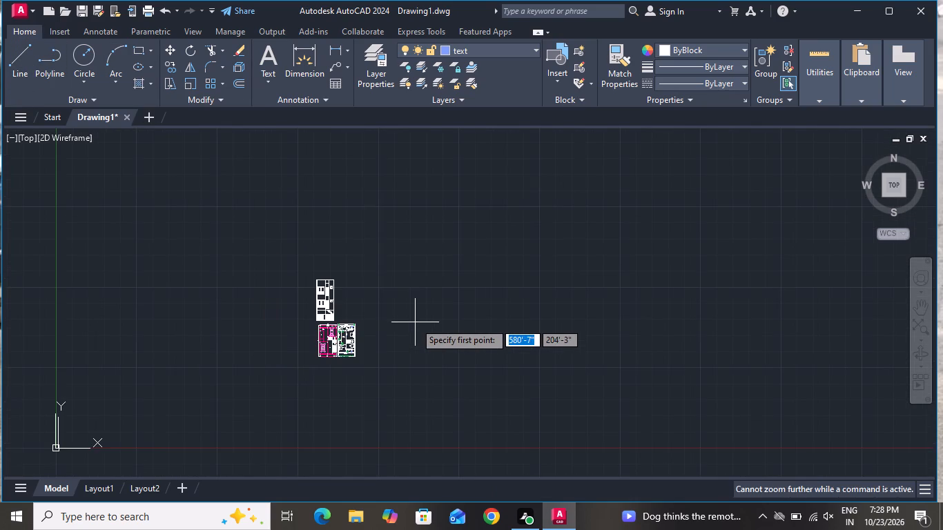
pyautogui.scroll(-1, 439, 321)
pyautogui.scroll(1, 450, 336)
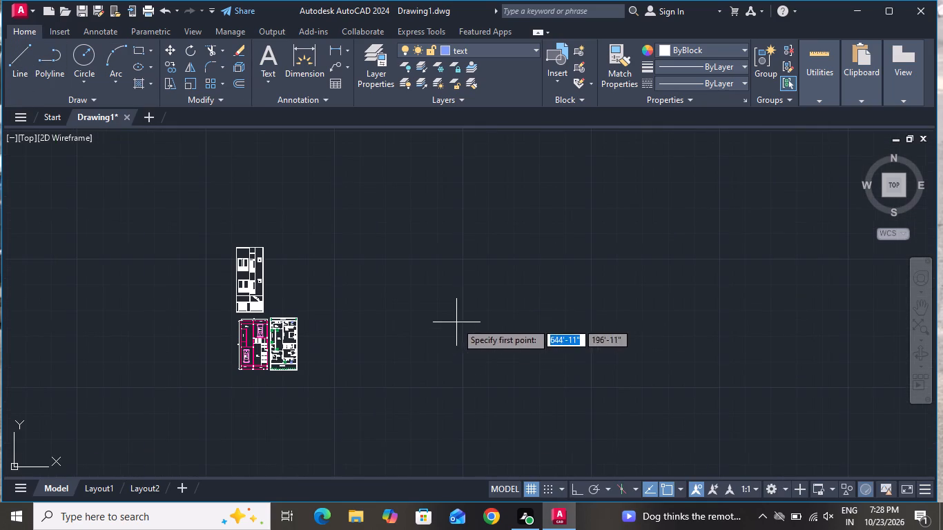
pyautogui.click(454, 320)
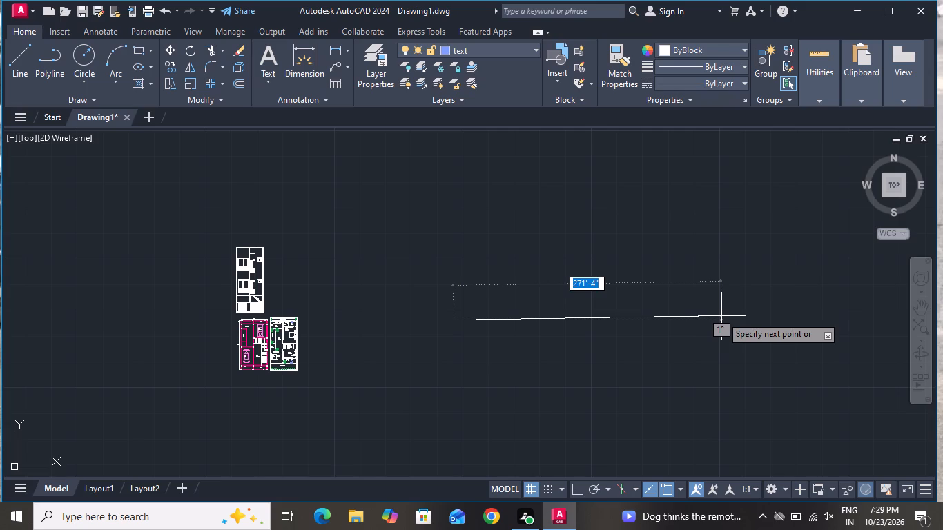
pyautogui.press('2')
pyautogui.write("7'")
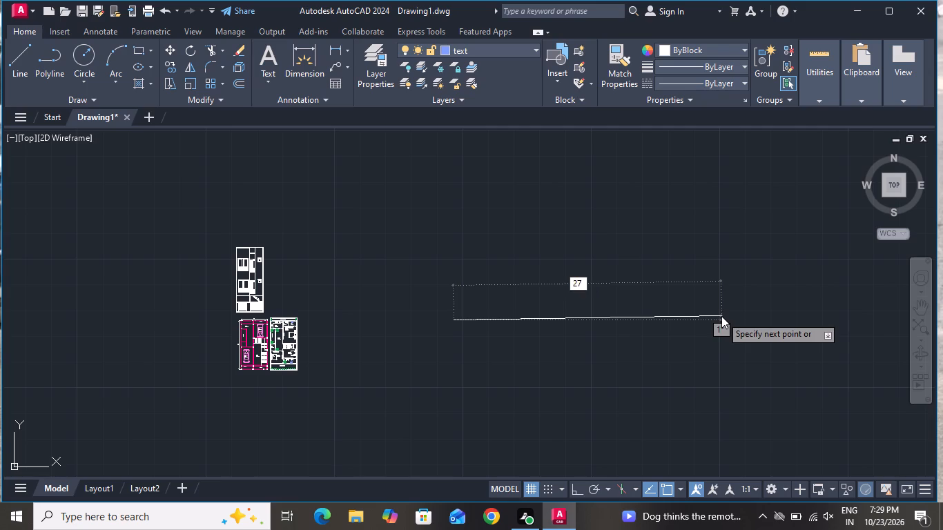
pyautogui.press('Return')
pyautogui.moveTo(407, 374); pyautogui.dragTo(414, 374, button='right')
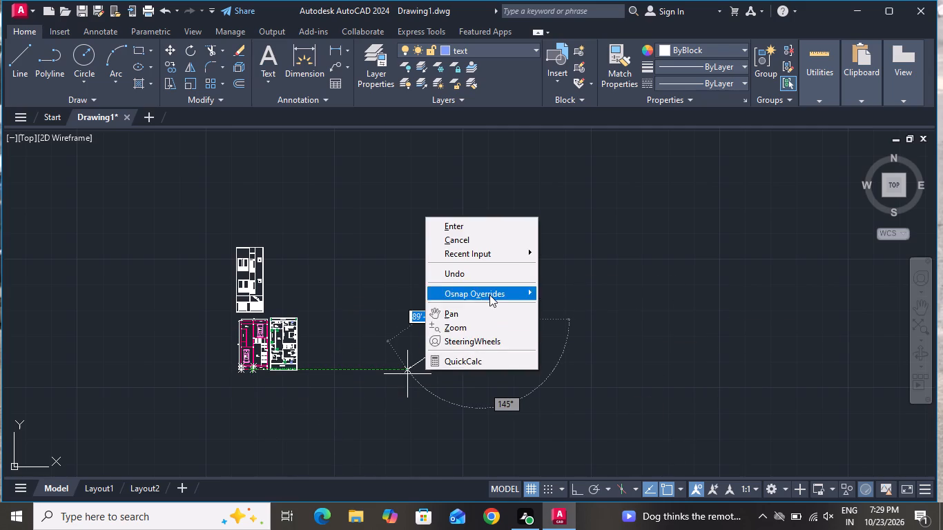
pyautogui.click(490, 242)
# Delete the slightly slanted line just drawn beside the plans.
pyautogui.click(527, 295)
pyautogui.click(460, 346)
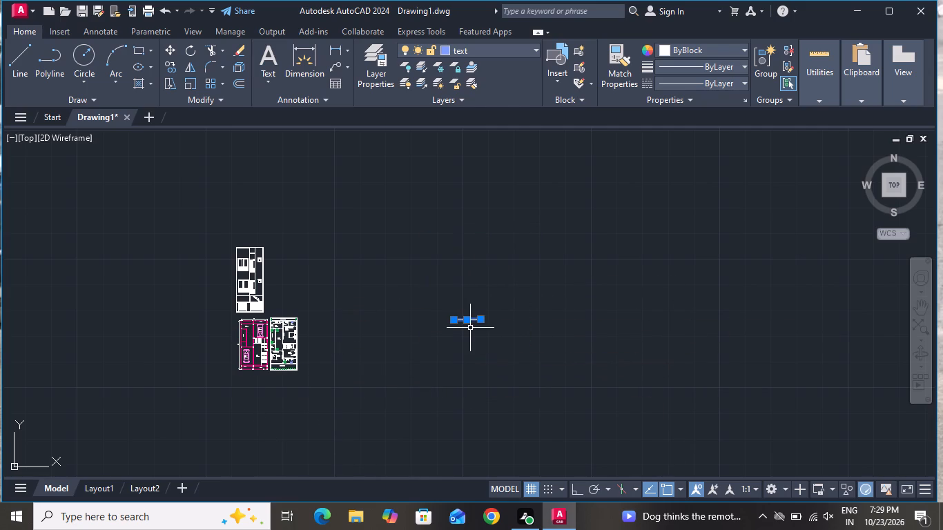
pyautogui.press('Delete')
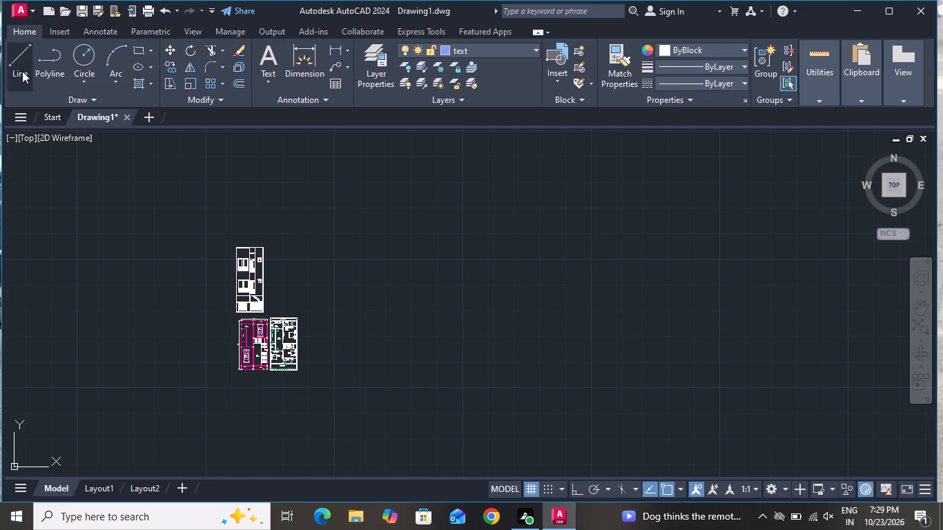
# Turn on Ortho mode for the Line command.
pyautogui.click(22, 71)
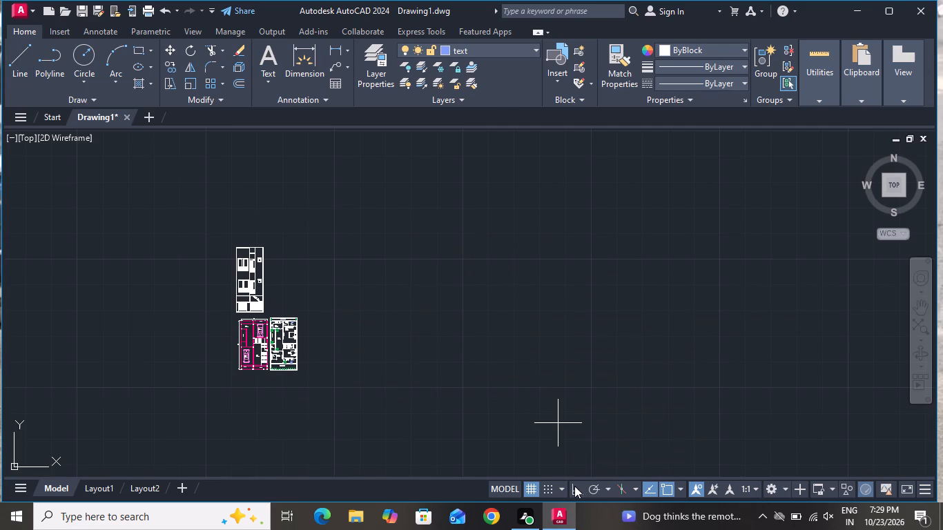
pyautogui.click(574, 486)
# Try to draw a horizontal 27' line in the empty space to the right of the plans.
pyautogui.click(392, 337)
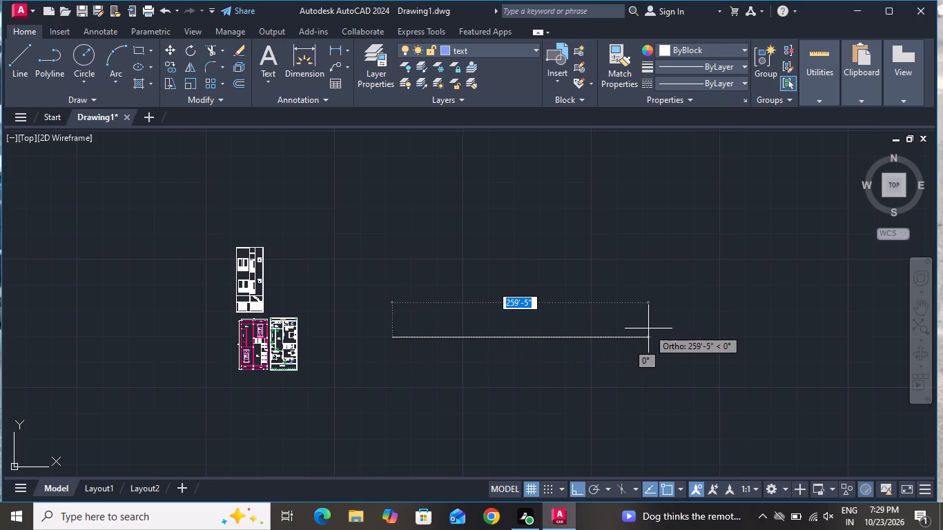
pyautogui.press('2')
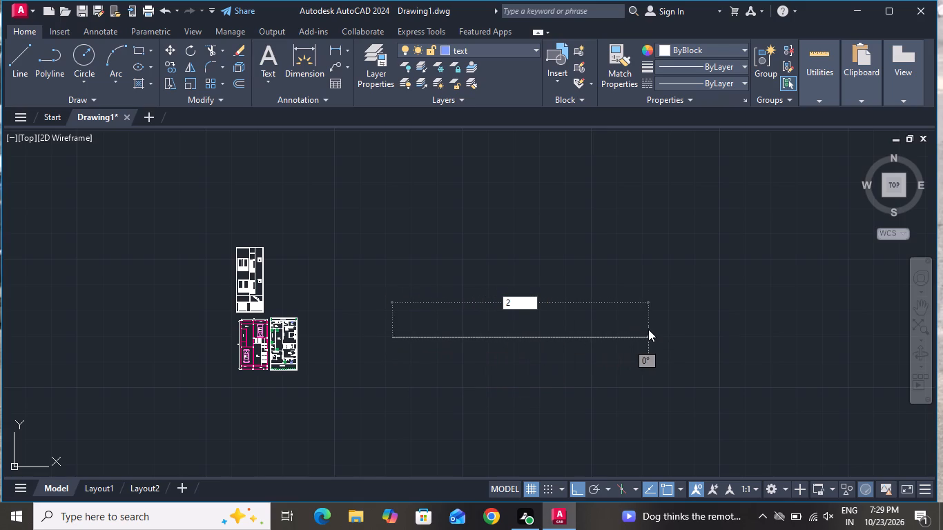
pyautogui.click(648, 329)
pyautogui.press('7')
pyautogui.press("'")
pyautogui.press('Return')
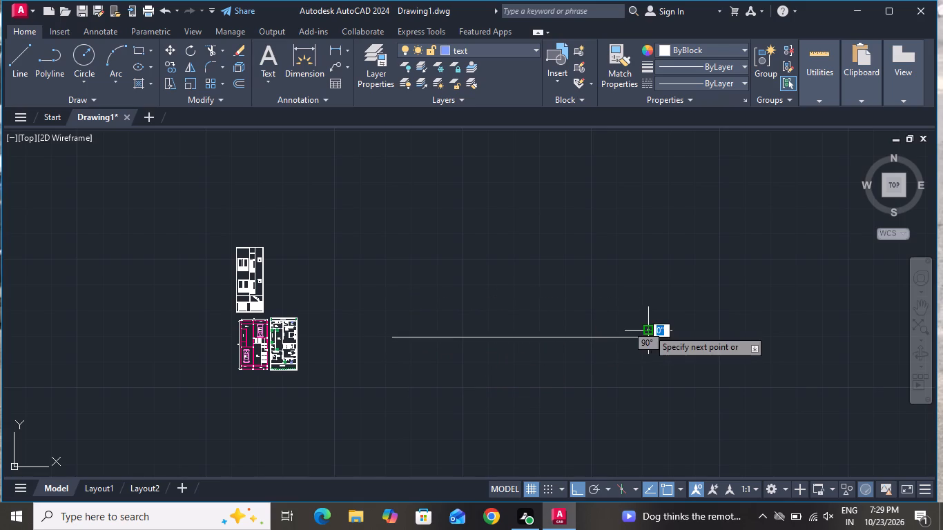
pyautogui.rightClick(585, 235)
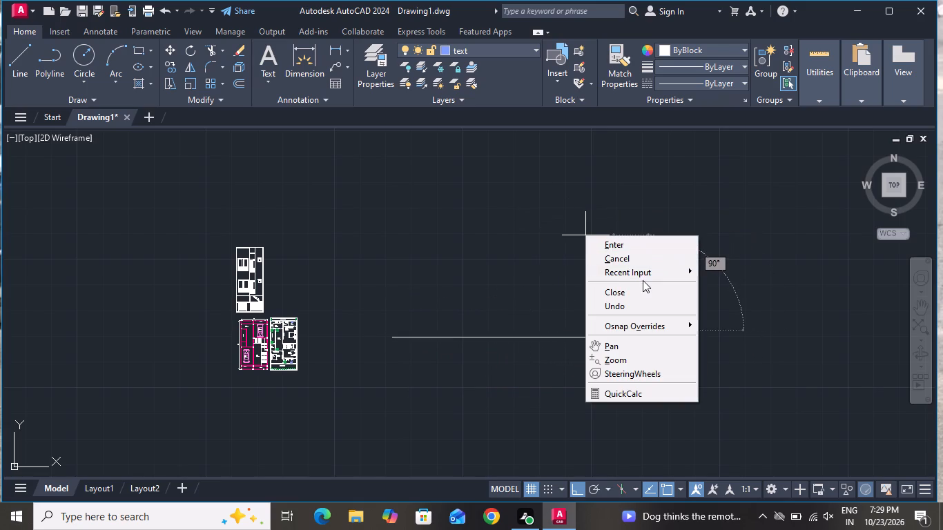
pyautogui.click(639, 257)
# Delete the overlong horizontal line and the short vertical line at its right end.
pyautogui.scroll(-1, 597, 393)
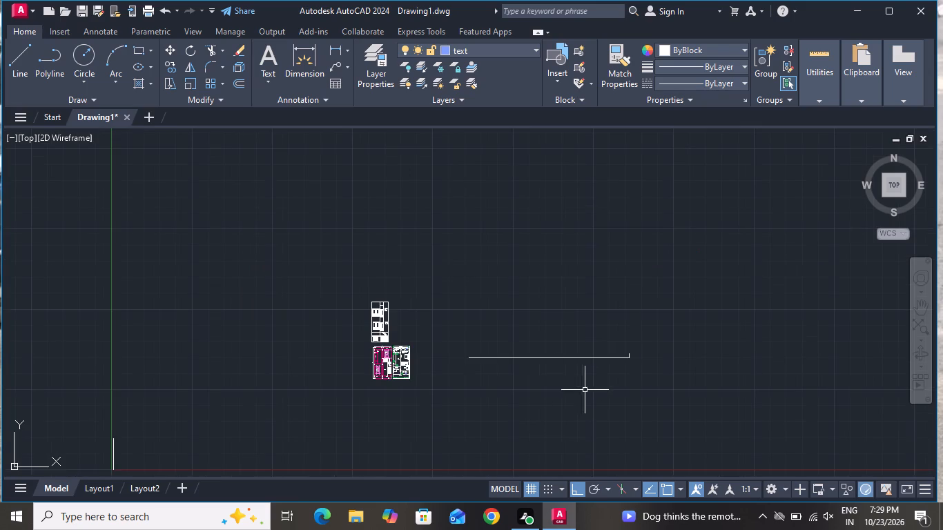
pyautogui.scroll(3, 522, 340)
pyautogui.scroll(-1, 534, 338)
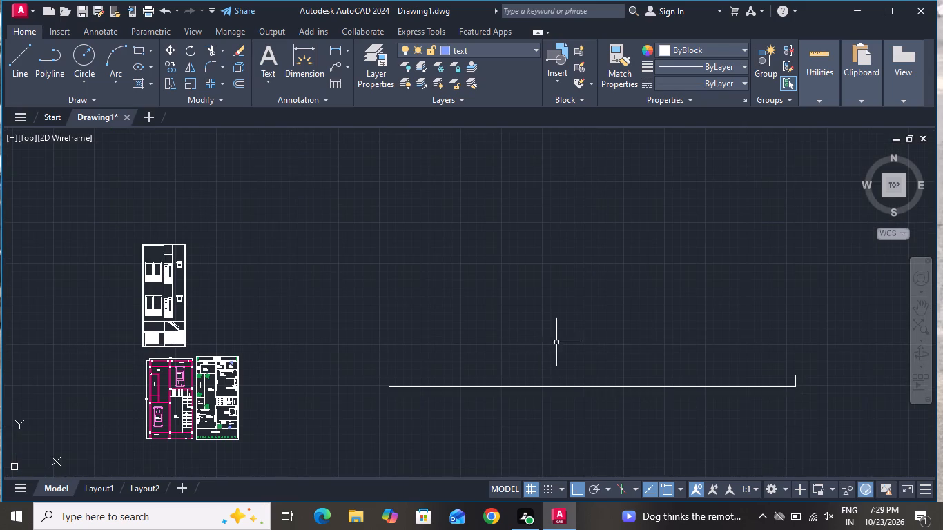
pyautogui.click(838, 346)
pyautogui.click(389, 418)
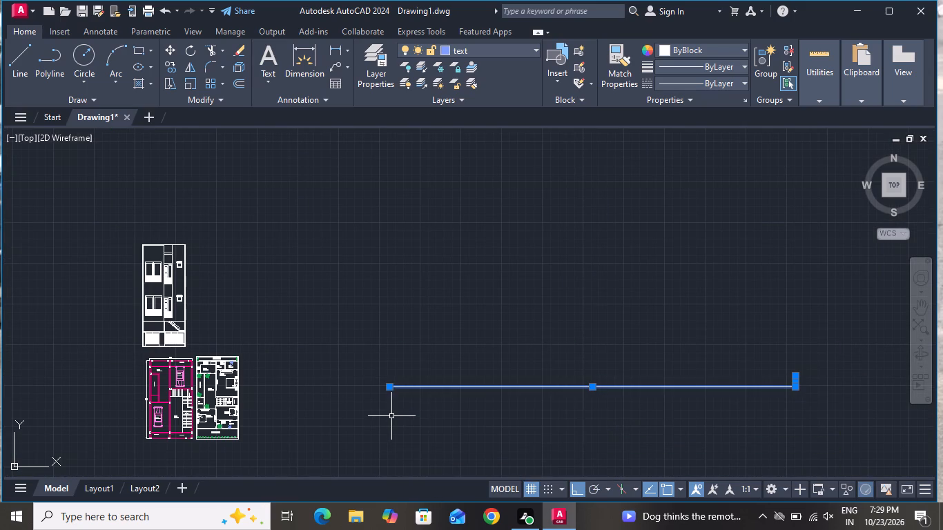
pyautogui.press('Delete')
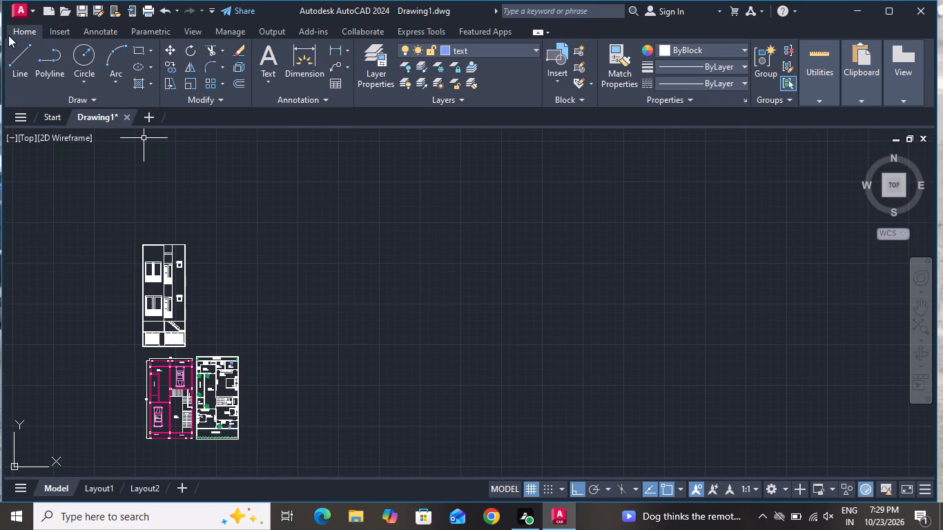
# Draw a horizontal 27' line in the empty space beside the plans, then a 6" vertical line up from its right end.
pyautogui.click(8, 45)
pyautogui.scroll(2, 246, 344)
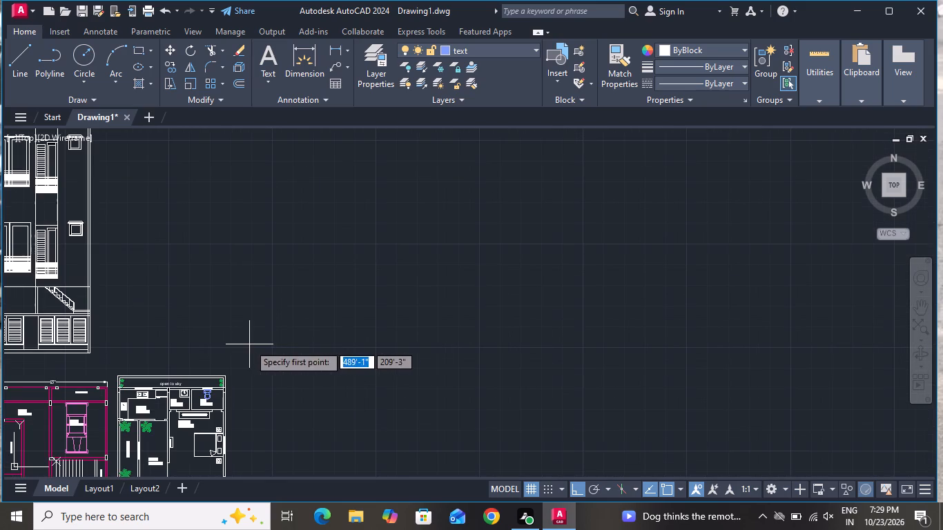
pyautogui.click(249, 344)
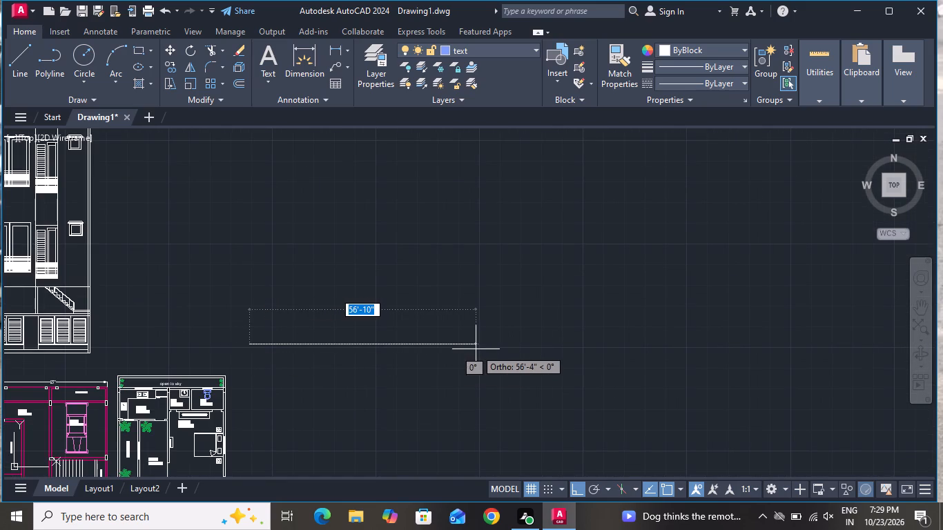
pyautogui.press('2')
pyautogui.press('7')
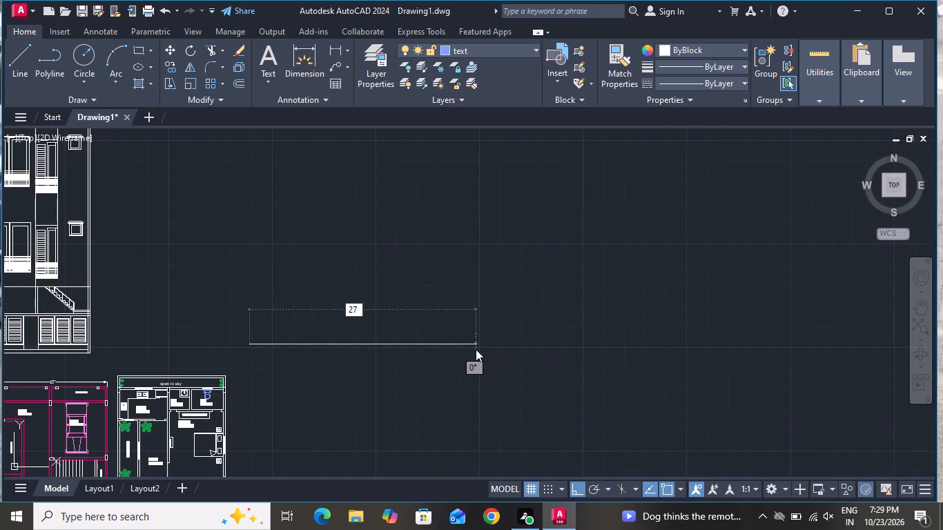
pyautogui.press("'")
pyautogui.press('Return')
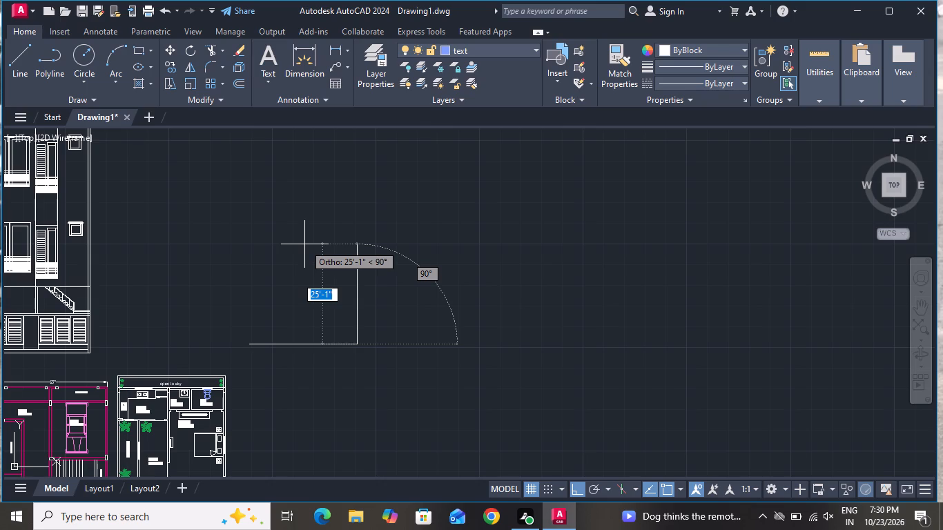
pyautogui.press('6')
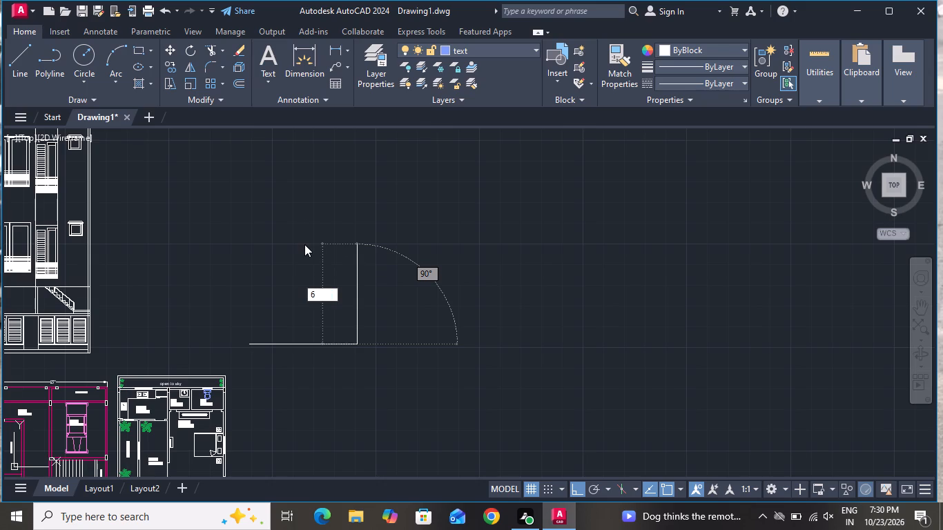
pyautogui.hotkey('shift', '"')
pyautogui.press('Return')
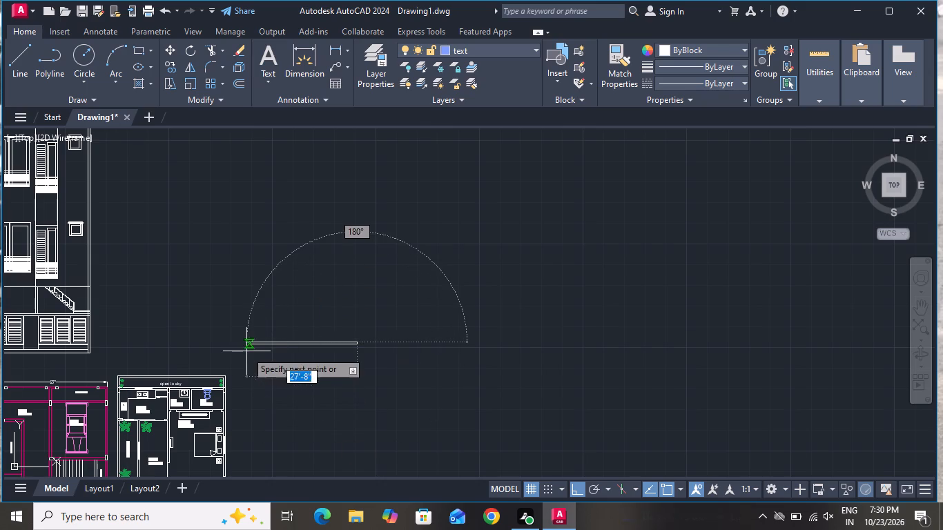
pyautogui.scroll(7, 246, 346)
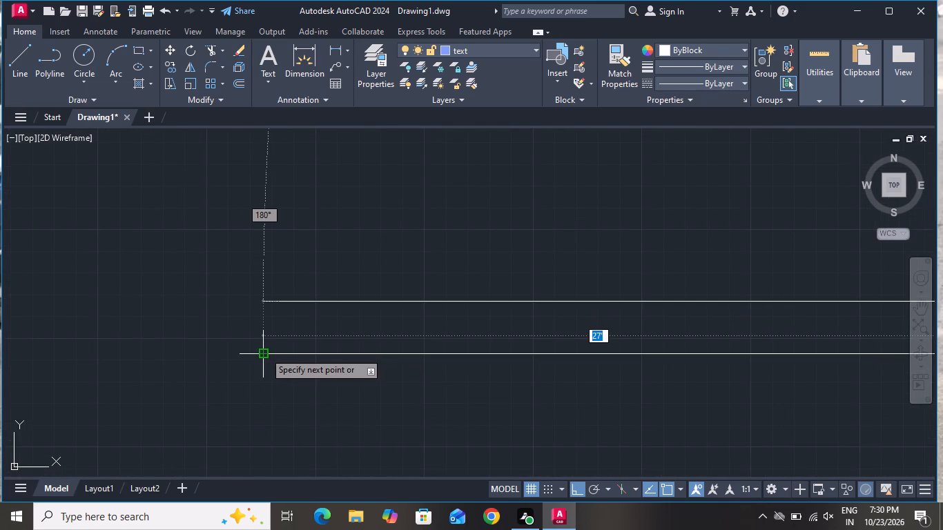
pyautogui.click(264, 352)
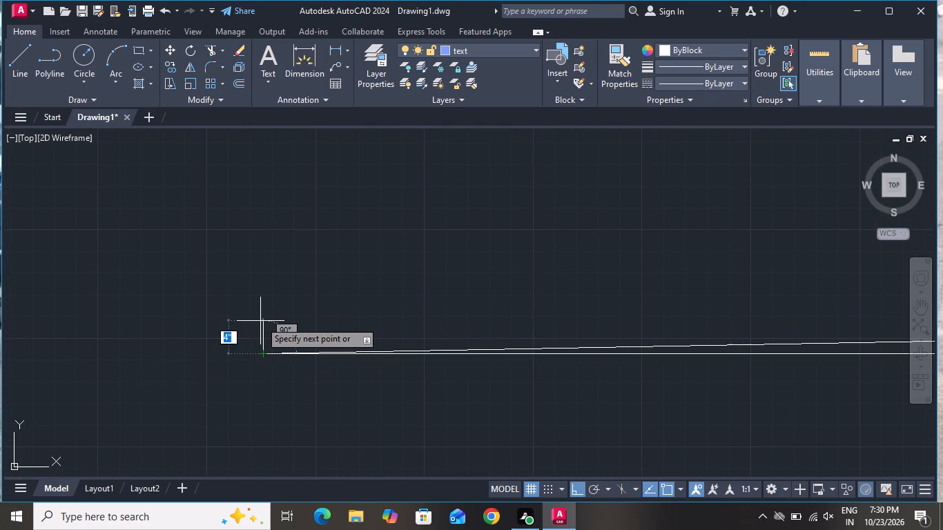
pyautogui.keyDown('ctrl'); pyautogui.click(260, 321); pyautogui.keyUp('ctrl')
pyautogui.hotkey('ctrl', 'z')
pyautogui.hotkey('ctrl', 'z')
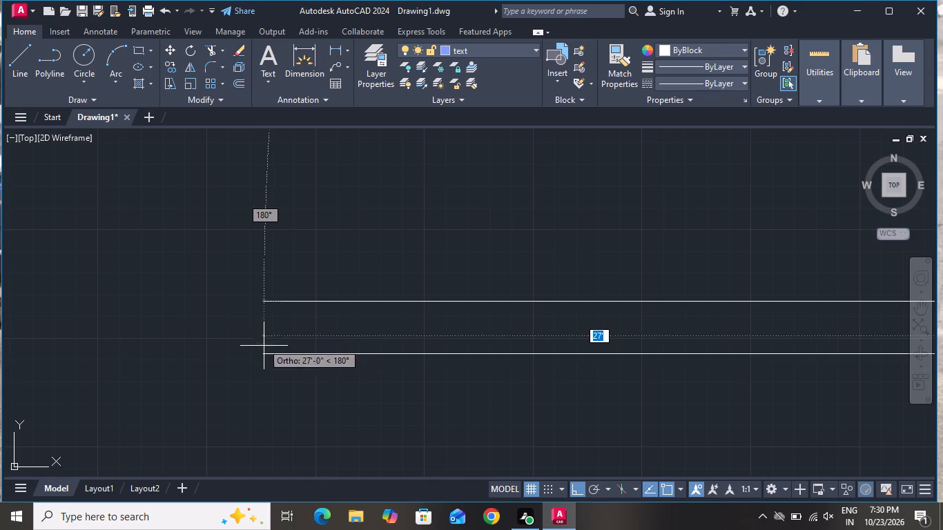
# Close the thin strip with a top line back above the bottom line's left end and a vertical line down to it.
pyautogui.click(263, 300)
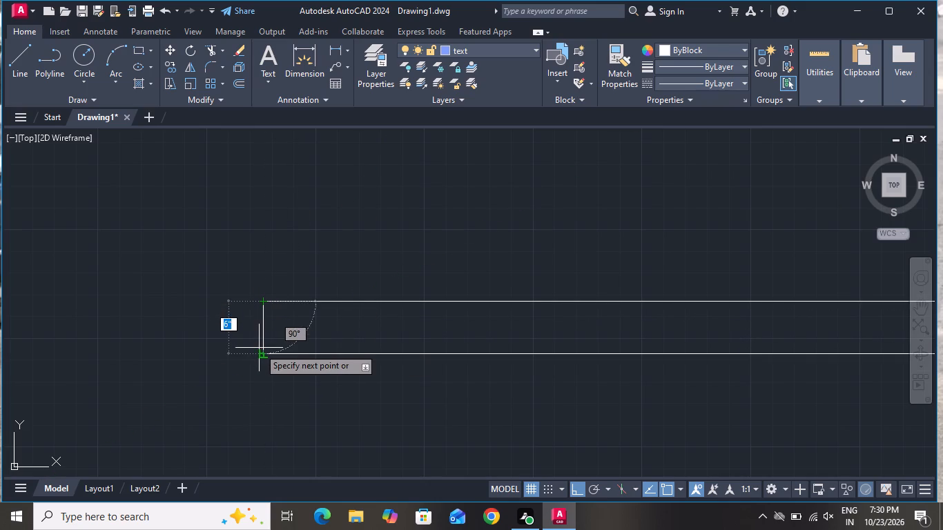
pyautogui.click(260, 355)
pyautogui.rightClick(260, 355)
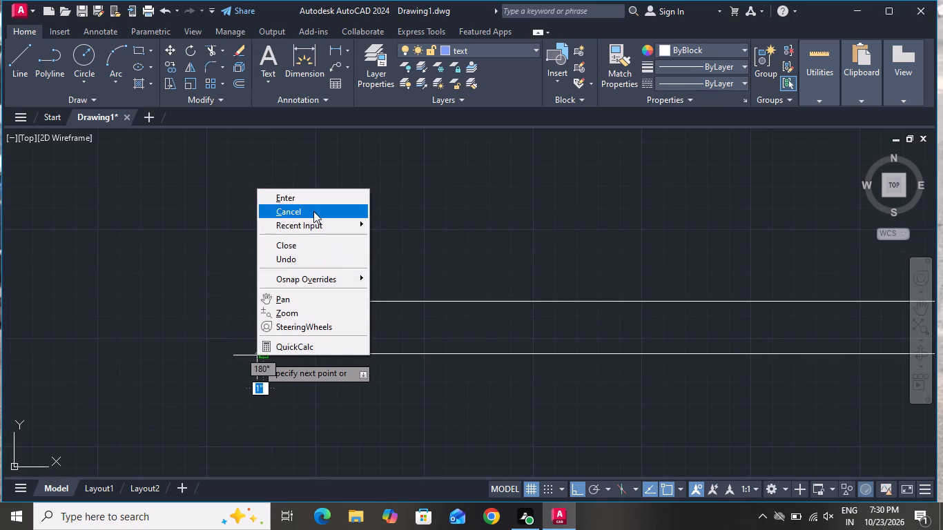
pyautogui.click(313, 212)
# Draw a 12' vertical line upward from the strip's upper-right corner.
pyautogui.scroll(-3, 236, 260)
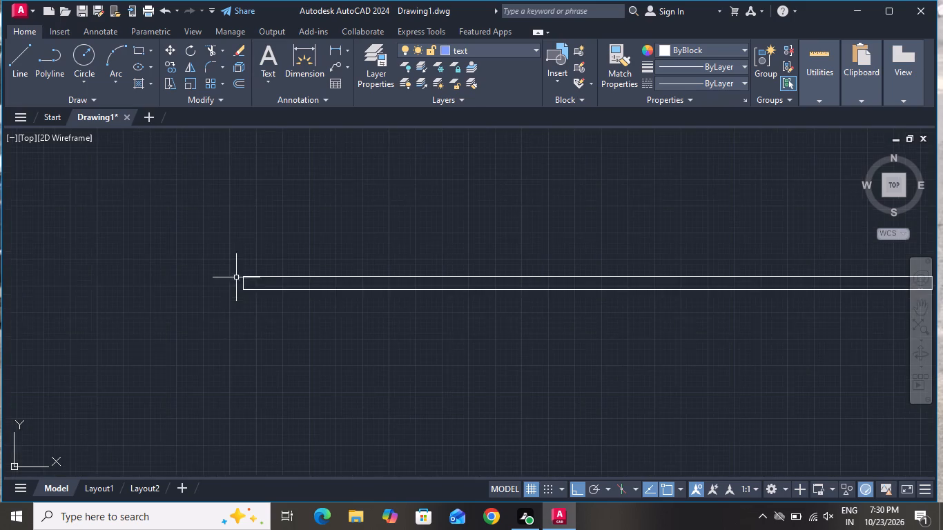
pyautogui.scroll(-2, 239, 268)
pyautogui.click(23, 70)
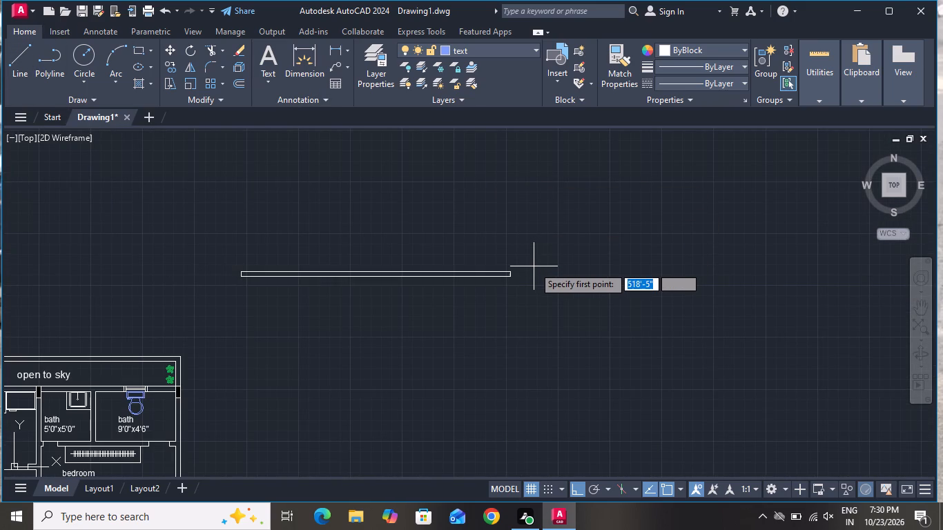
pyautogui.scroll(3, 530, 266)
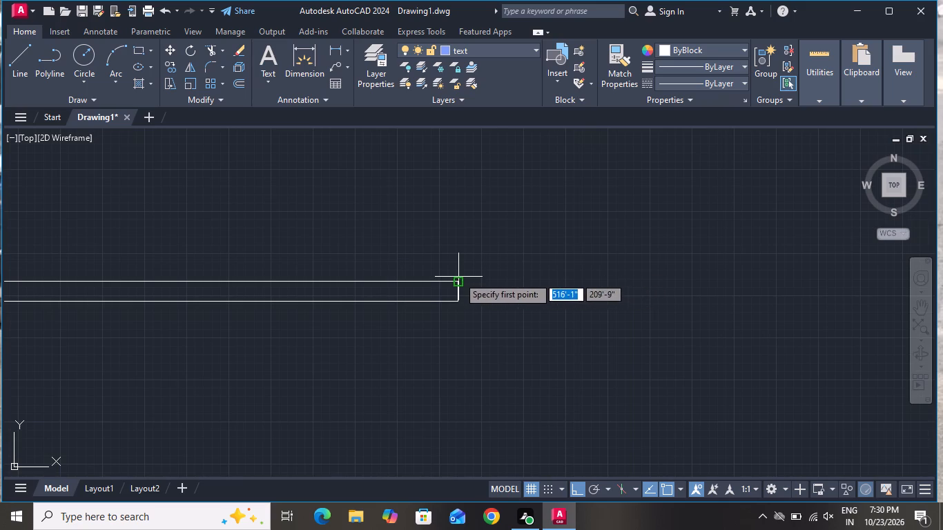
pyautogui.click(455, 281)
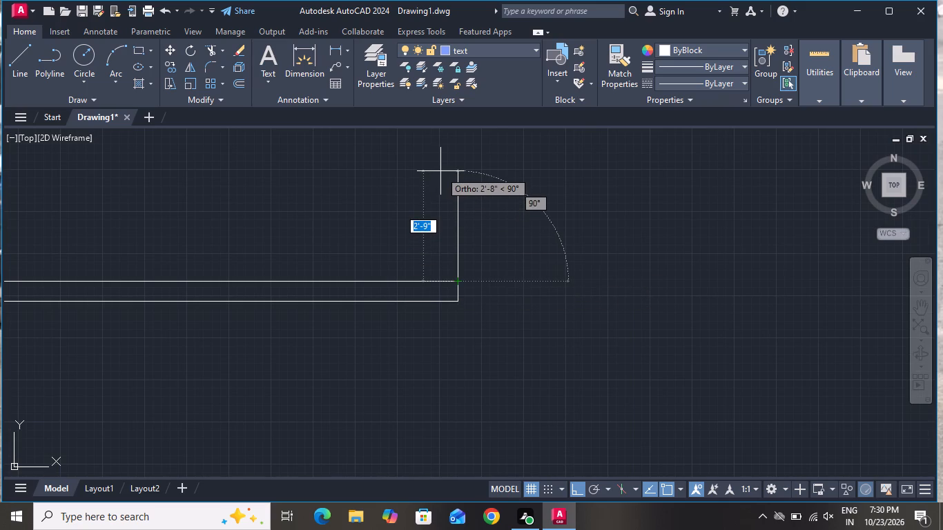
pyautogui.write('12')
pyautogui.press("'")
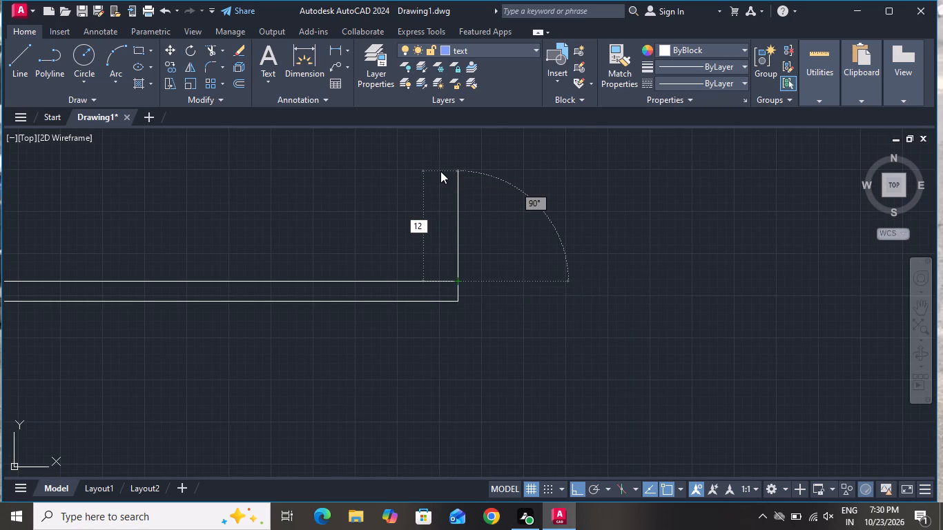
pyautogui.press('Return')
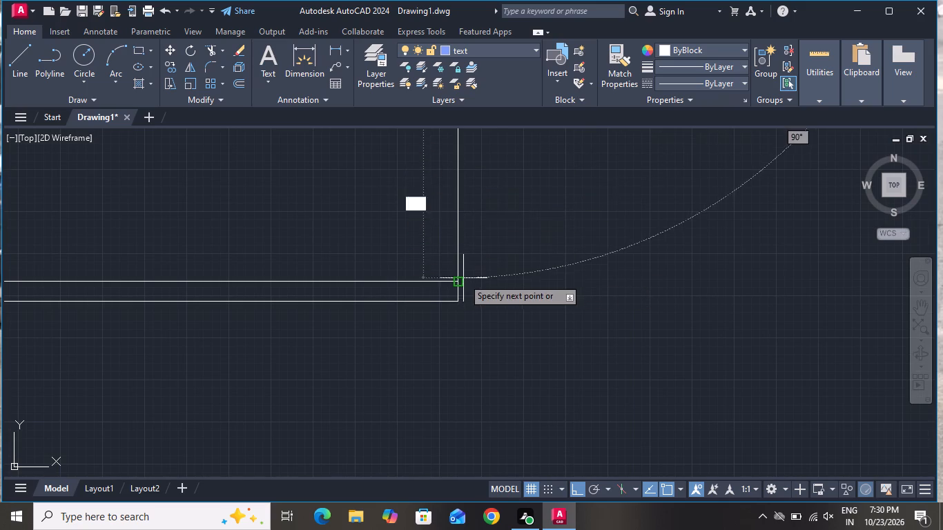
pyautogui.scroll(-4, 463, 278)
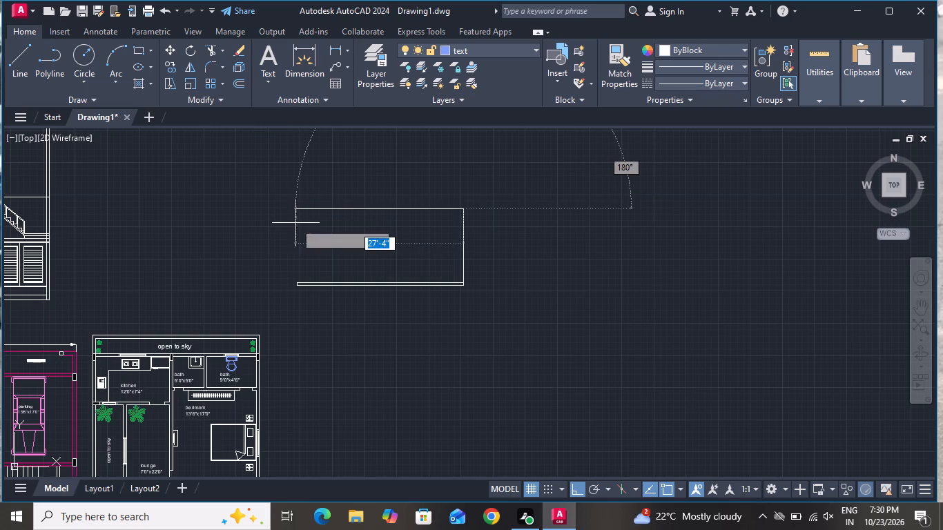
pyautogui.rightClick(295, 224)
pyautogui.click(315, 247)
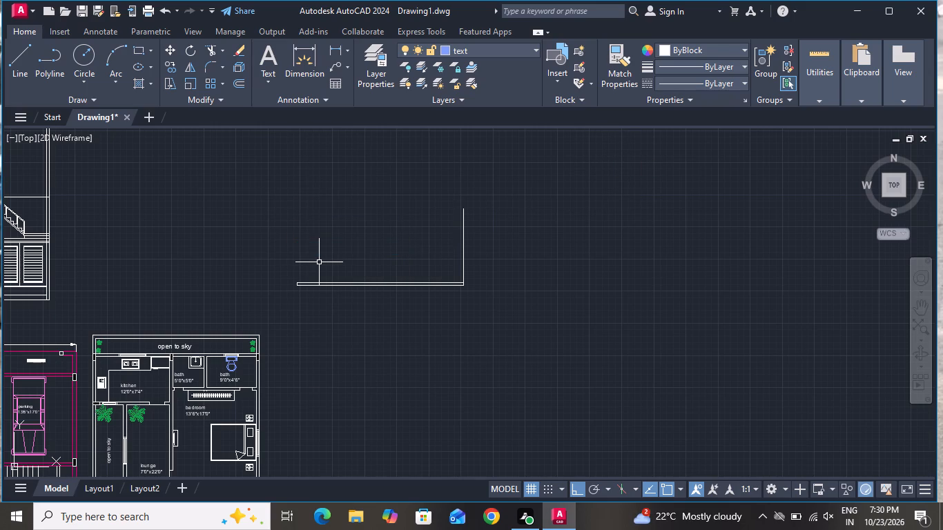
# Draw a horizontal line leftward from the top of the 12' line, running past the strip's left end.
pyautogui.click(17, 59)
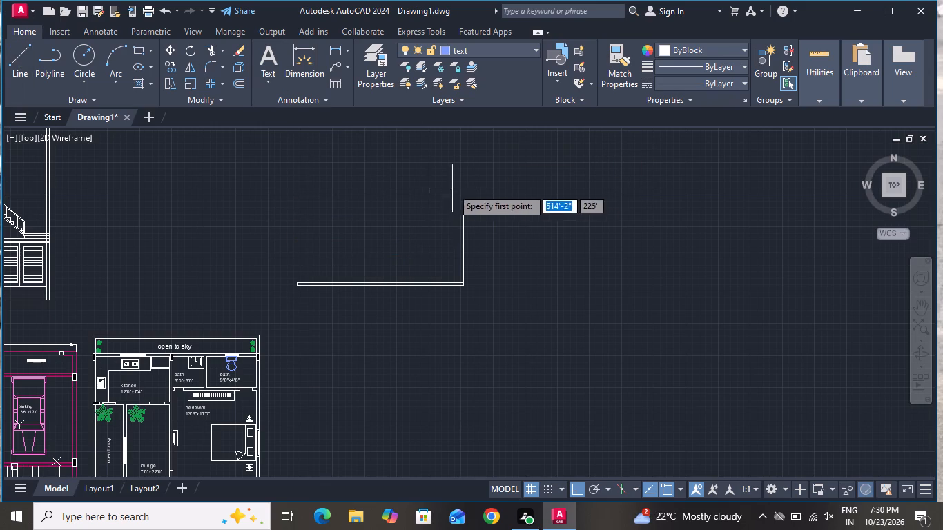
pyautogui.click(460, 209)
pyautogui.click(249, 208)
pyautogui.rightClick(249, 208)
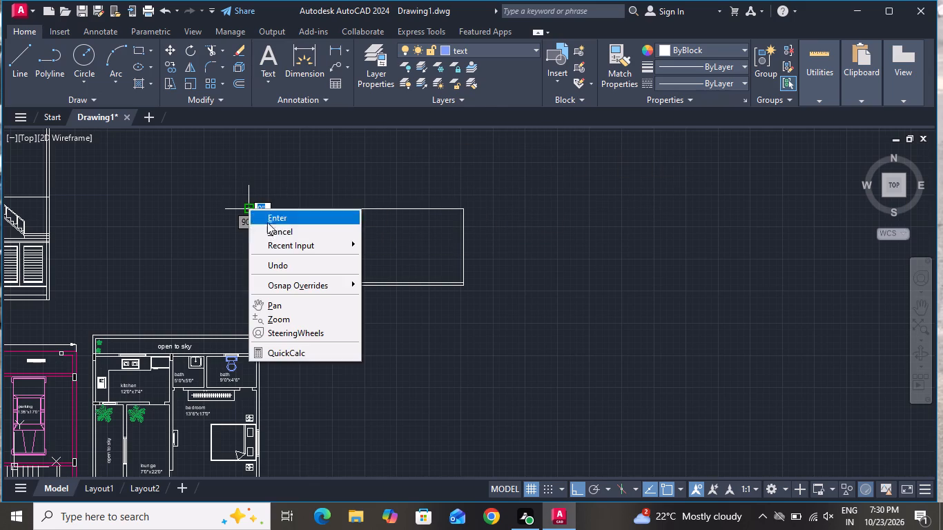
pyautogui.click(280, 228)
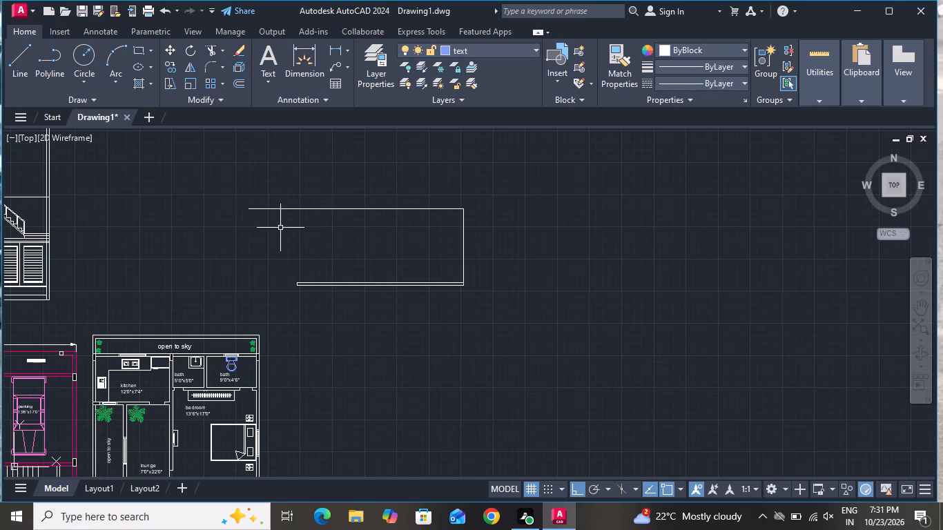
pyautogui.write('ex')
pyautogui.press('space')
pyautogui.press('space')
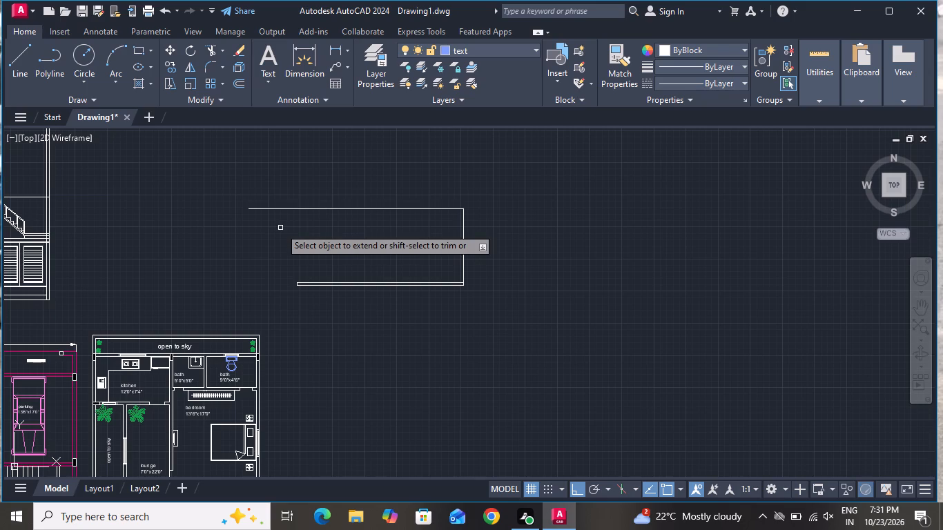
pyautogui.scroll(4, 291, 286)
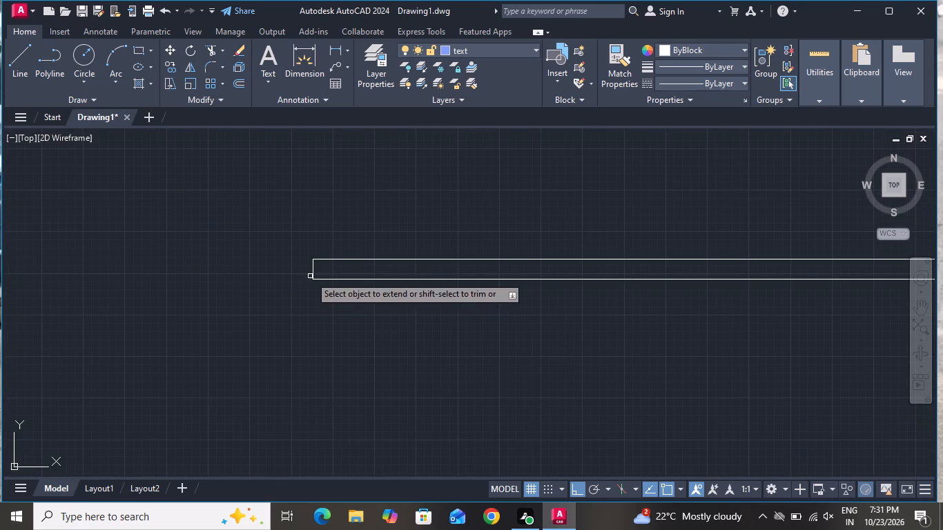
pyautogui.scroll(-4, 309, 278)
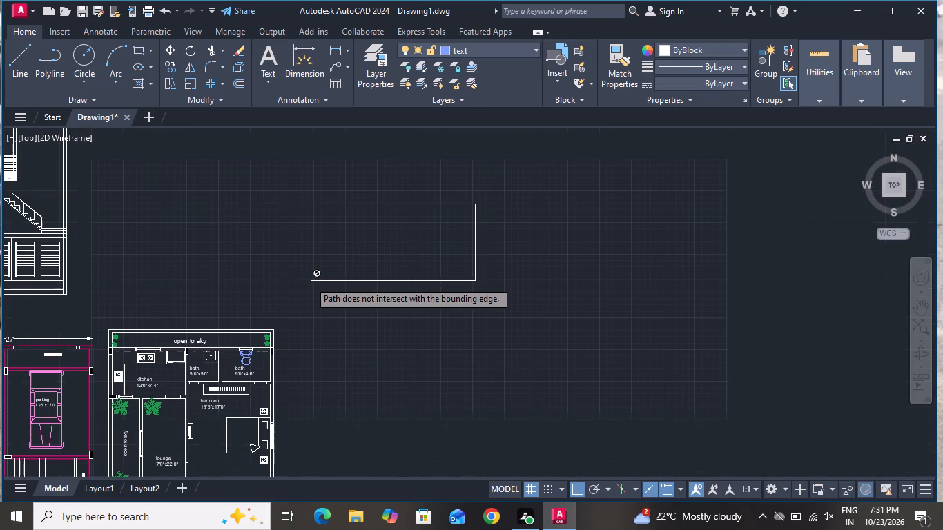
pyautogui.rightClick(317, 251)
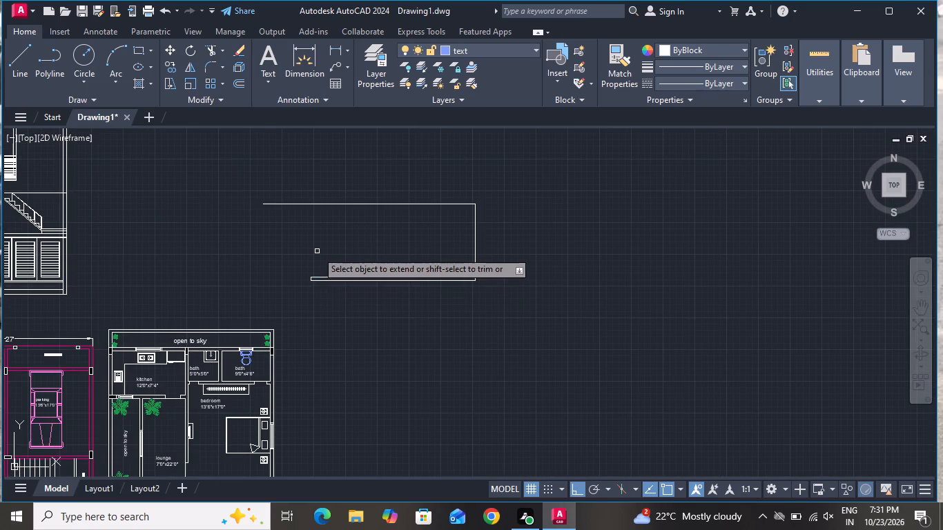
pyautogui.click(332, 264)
# Draw a vertical line from the strip's upper-left corner up to the top horizontal line.
pyautogui.click(26, 63)
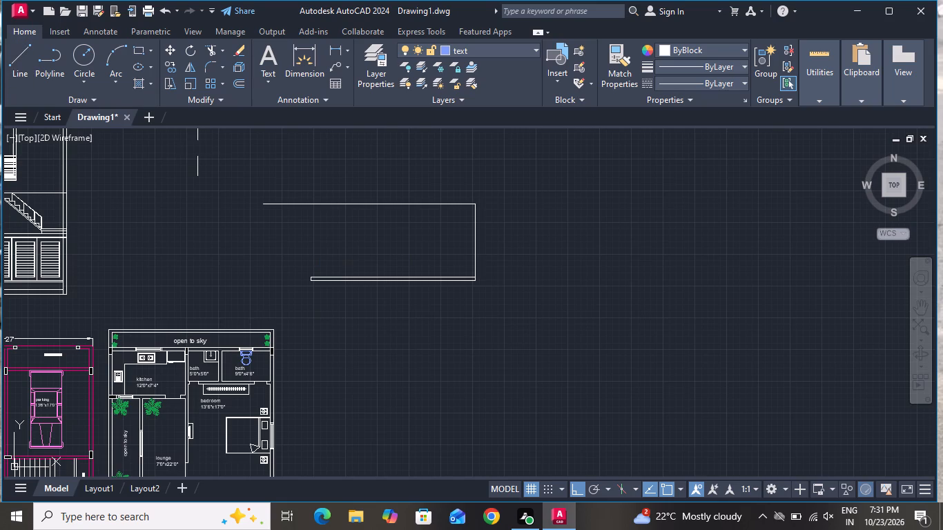
pyautogui.scroll(3, 301, 295)
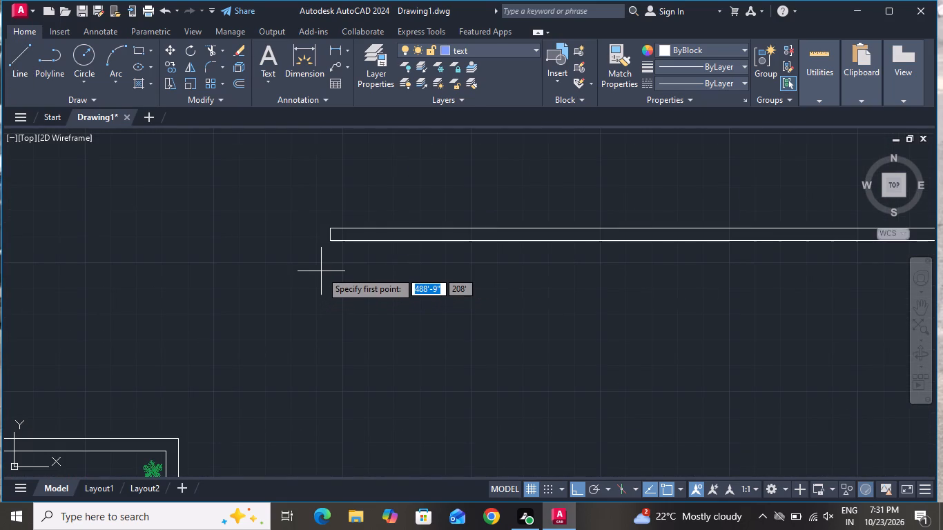
pyautogui.scroll(1, 322, 271)
pyautogui.scroll(-1, 322, 271)
pyautogui.scroll(2, 327, 231)
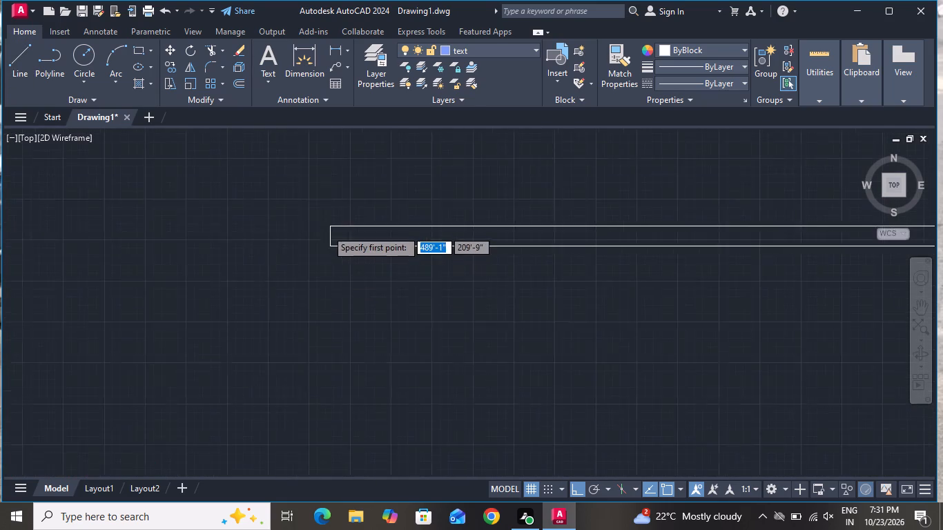
pyautogui.click(329, 228)
pyautogui.scroll(-6, 331, 222)
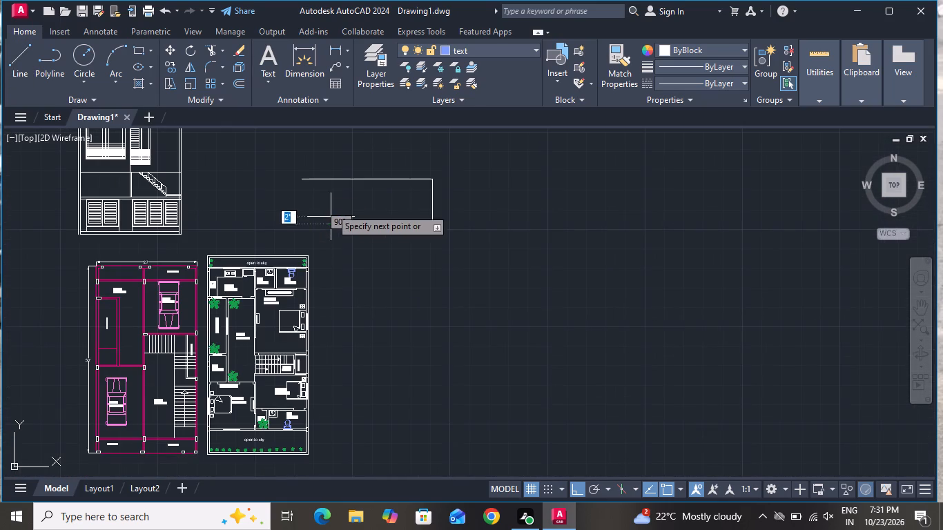
pyautogui.scroll(4, 331, 177)
pyautogui.click(318, 195)
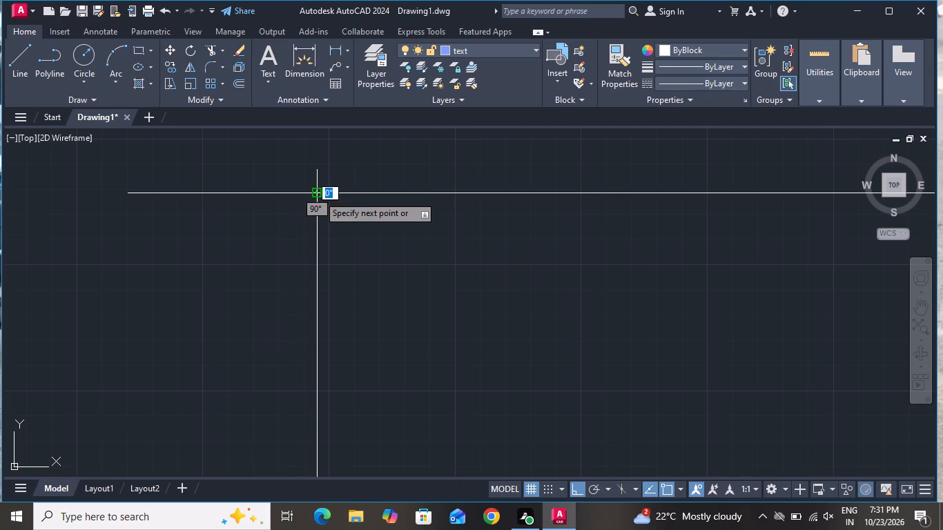
pyautogui.rightClick(318, 196)
pyautogui.click(340, 221)
# Trim the part of the top line that overhangs beyond the left vertical line.
pyautogui.scroll(-1, 340, 238)
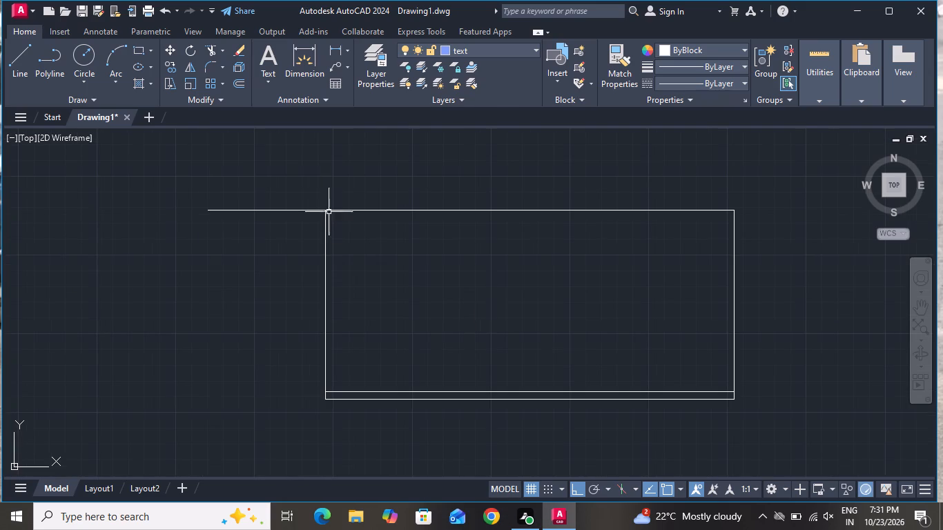
pyautogui.click(211, 52)
pyautogui.click(262, 189)
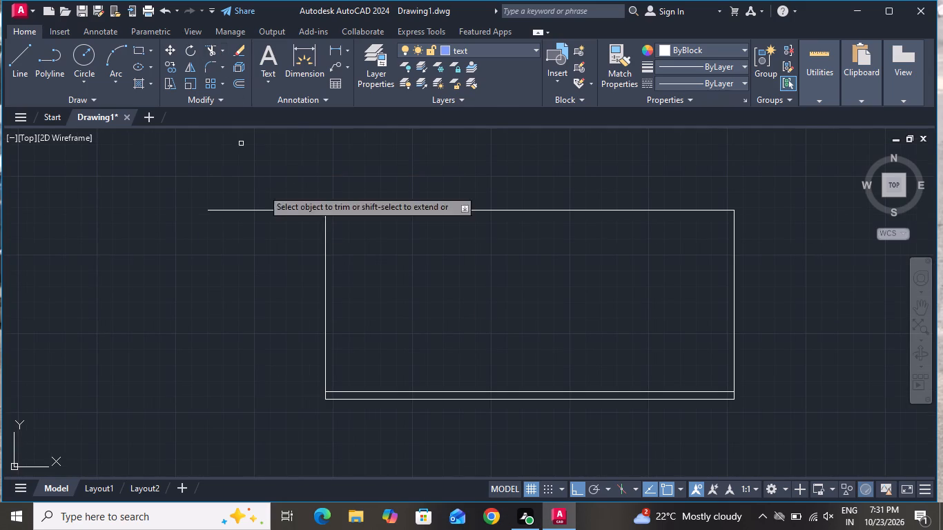
pyautogui.click(268, 255)
pyautogui.click(276, 182)
pyautogui.rightClick(276, 182)
pyautogui.click(296, 205)
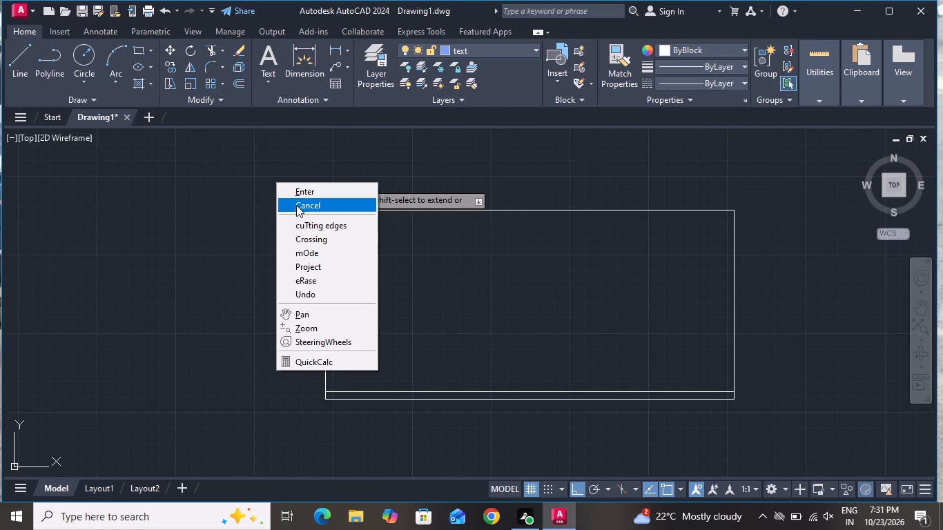
# Offset the outline's top line upward by 6".
pyautogui.write('o')
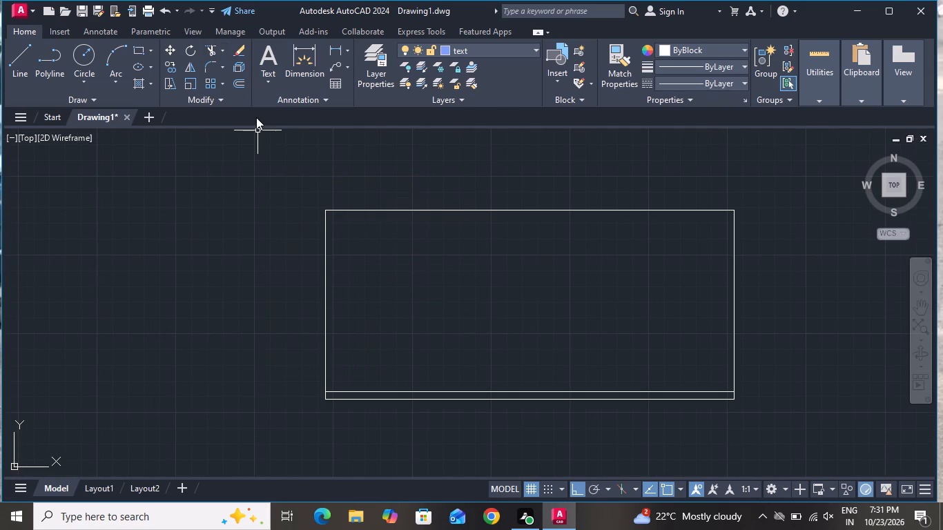
pyautogui.press('space')
pyautogui.press('6')
pyautogui.hotkey('shift', '"')
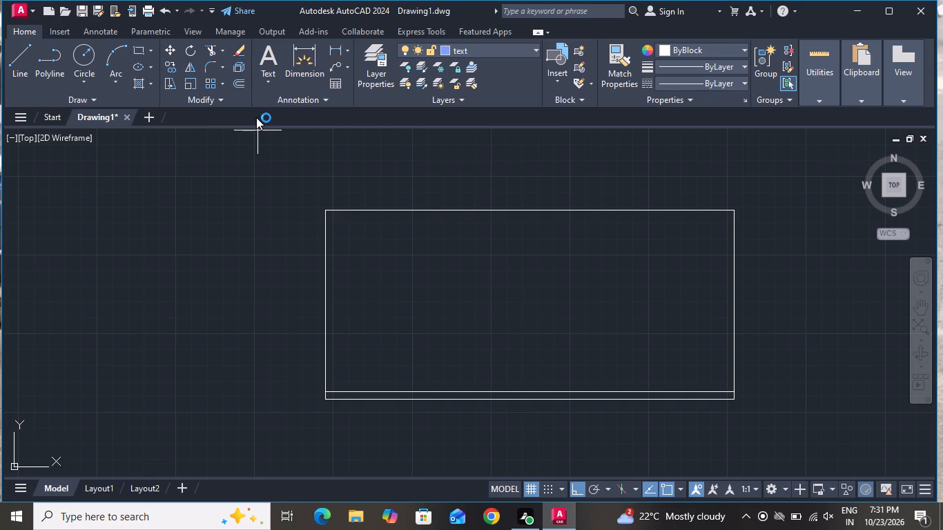
pyautogui.press('Return')
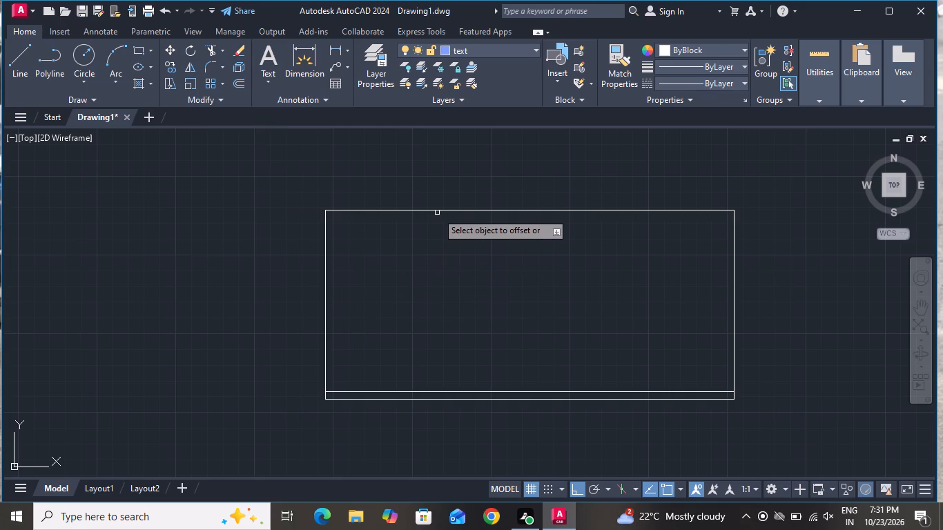
pyautogui.click(437, 209)
pyautogui.click(440, 182)
pyautogui.rightClick(435, 271)
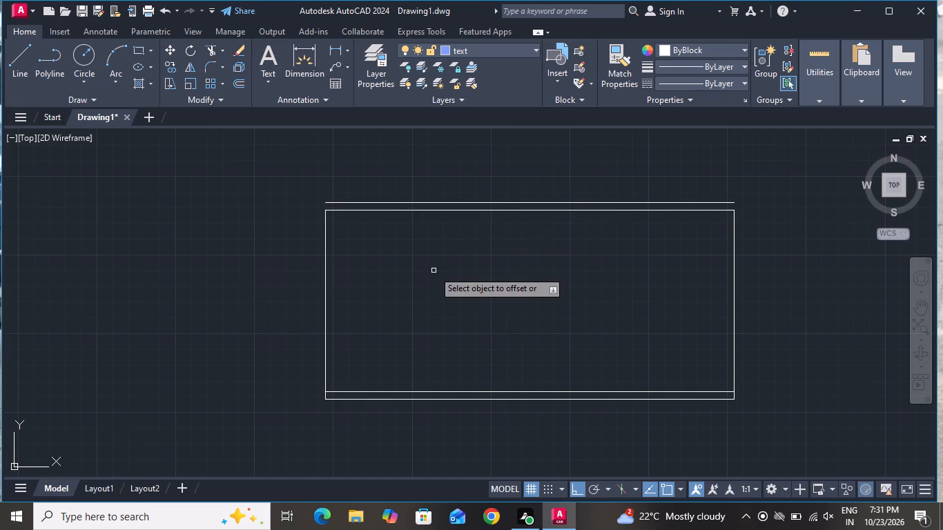
pyautogui.click(468, 293)
# Draw a second-storey outline above the offset line: 11' up from its left end, 27' across, and back down to its right end.
pyautogui.click(15, 46)
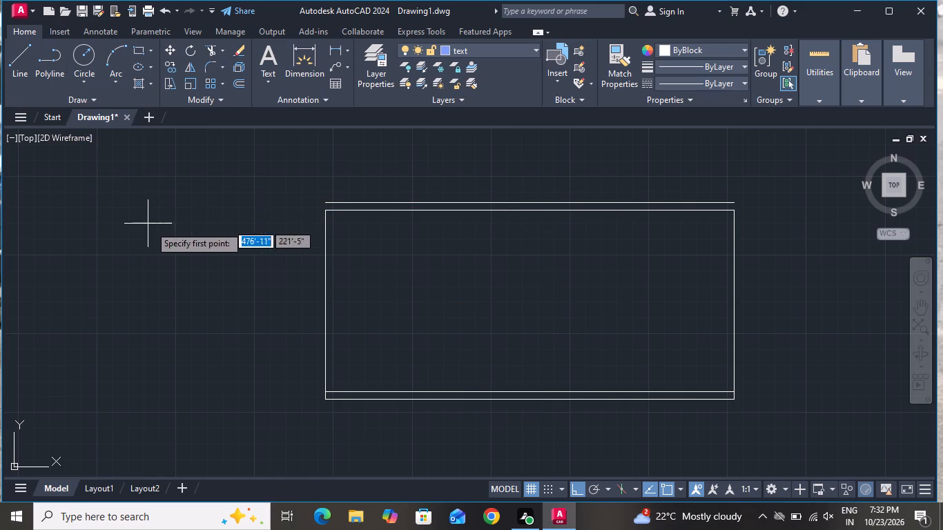
pyautogui.scroll(-1, 164, 236)
pyautogui.scroll(3, 275, 212)
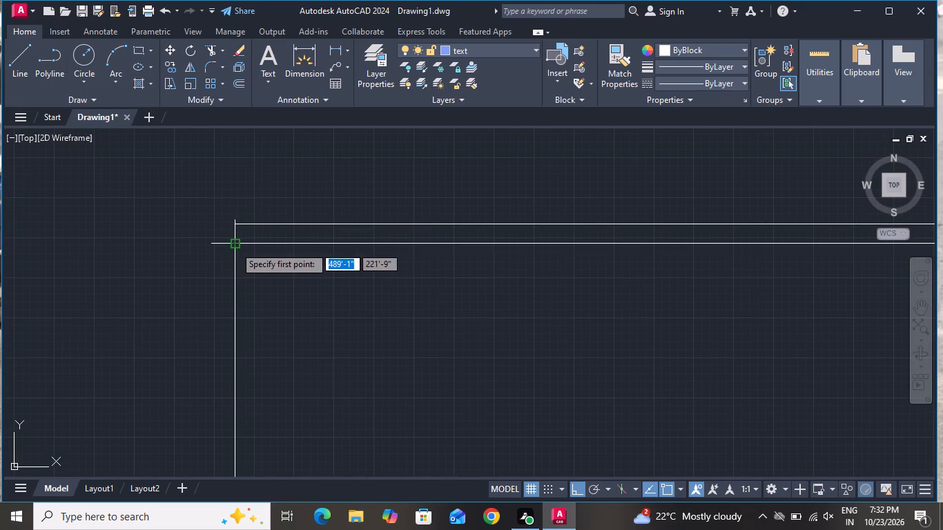
pyautogui.click(233, 228)
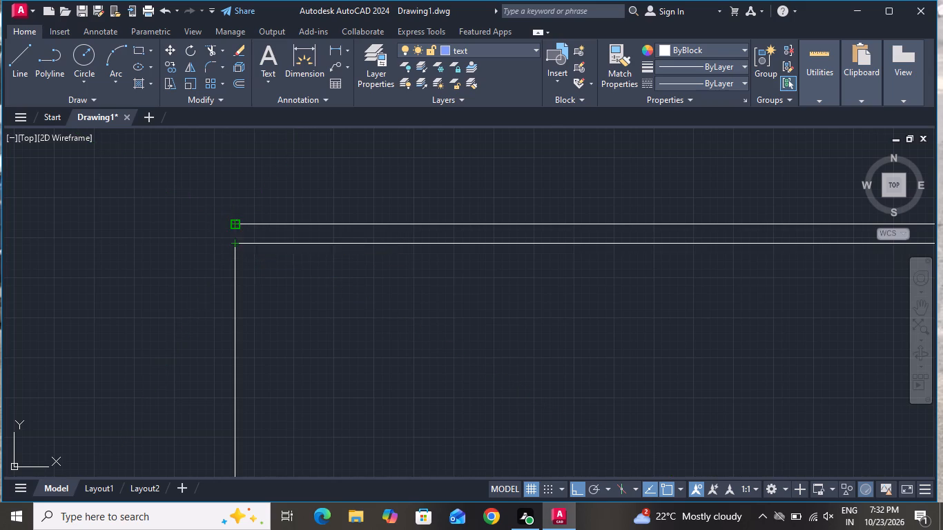
pyautogui.scroll(-3, 217, 135)
pyautogui.scroll(-5, 228, 202)
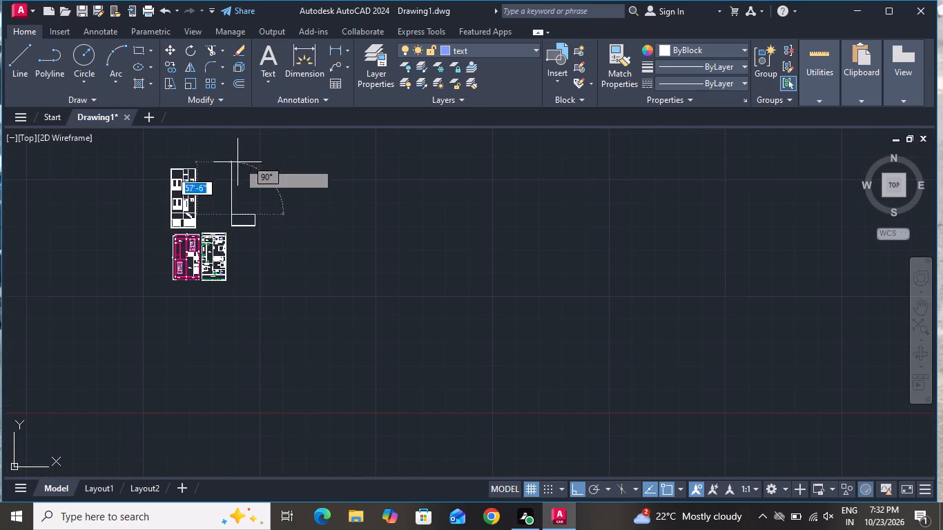
pyautogui.write('11')
pyautogui.press("'")
pyautogui.press('Return')
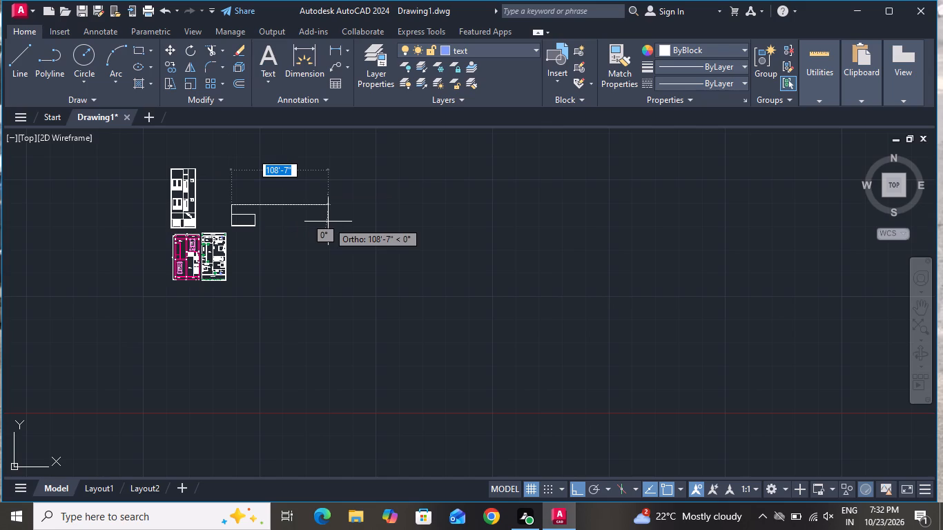
pyautogui.scroll(3, 235, 217)
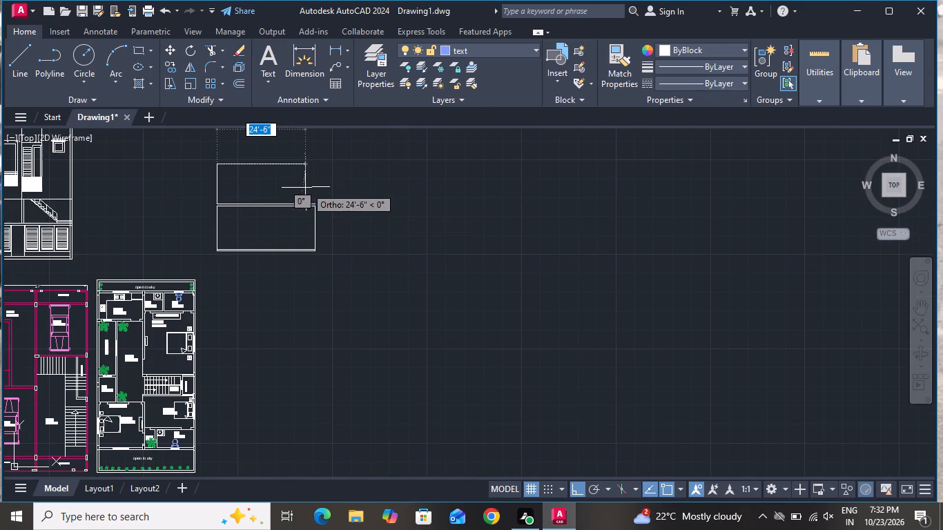
pyautogui.scroll(2, 296, 168)
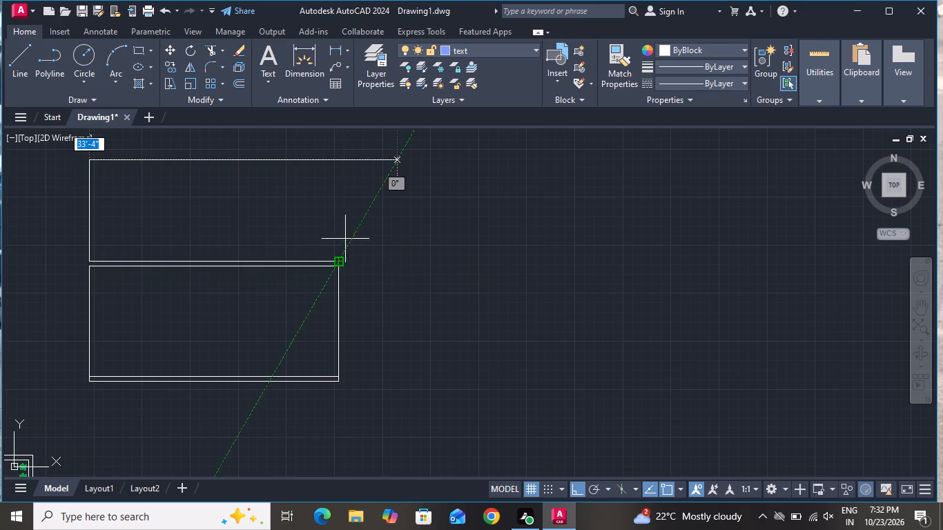
pyautogui.click(339, 162)
pyautogui.click(341, 263)
pyautogui.rightClick(342, 260)
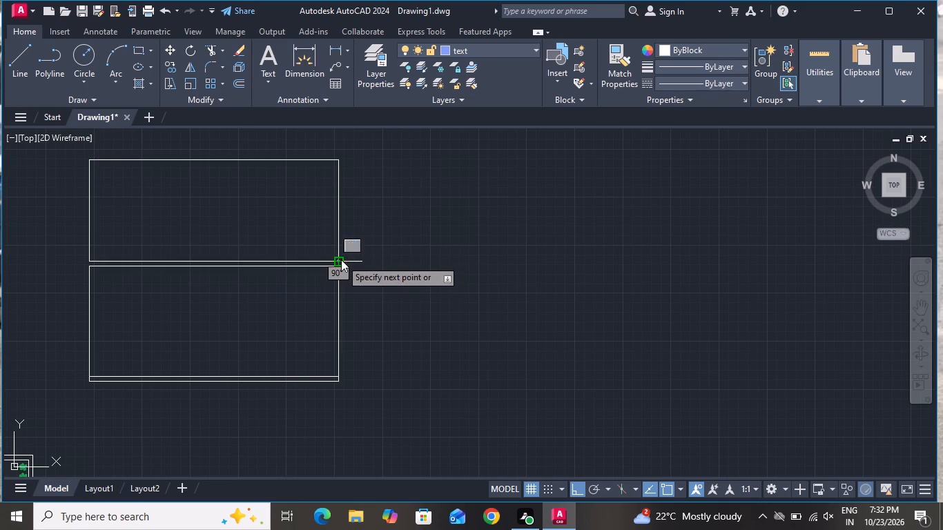
pyautogui.click(362, 278)
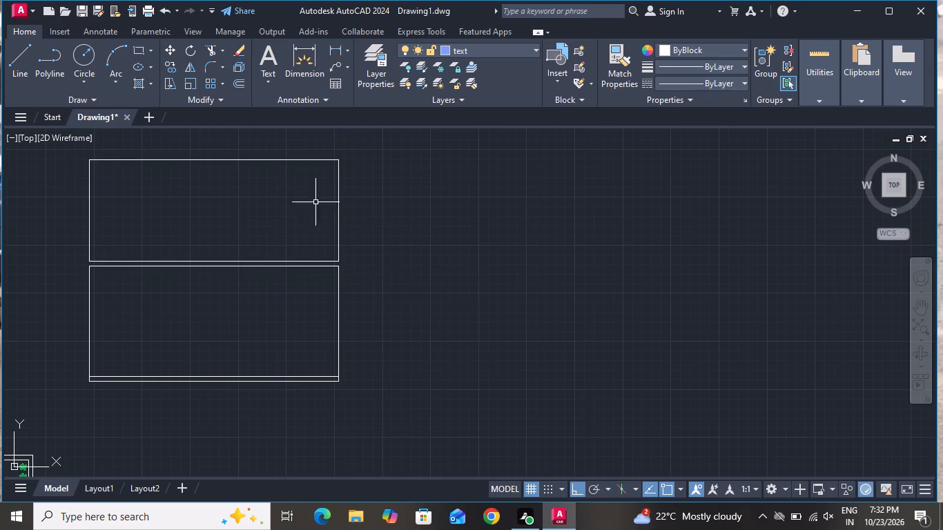
# Close the left end of the 6" band between the two storeys with a short vertical line.
pyautogui.click(26, 59)
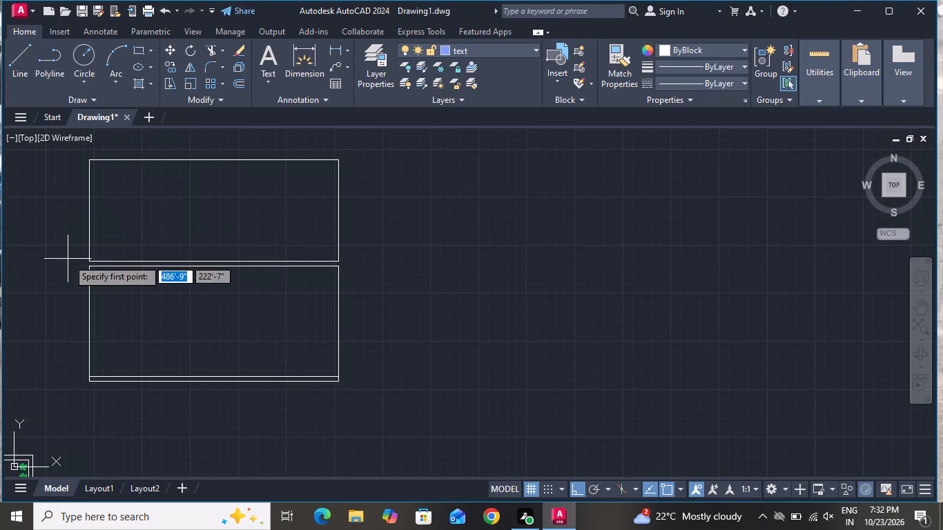
pyautogui.scroll(3, 66, 259)
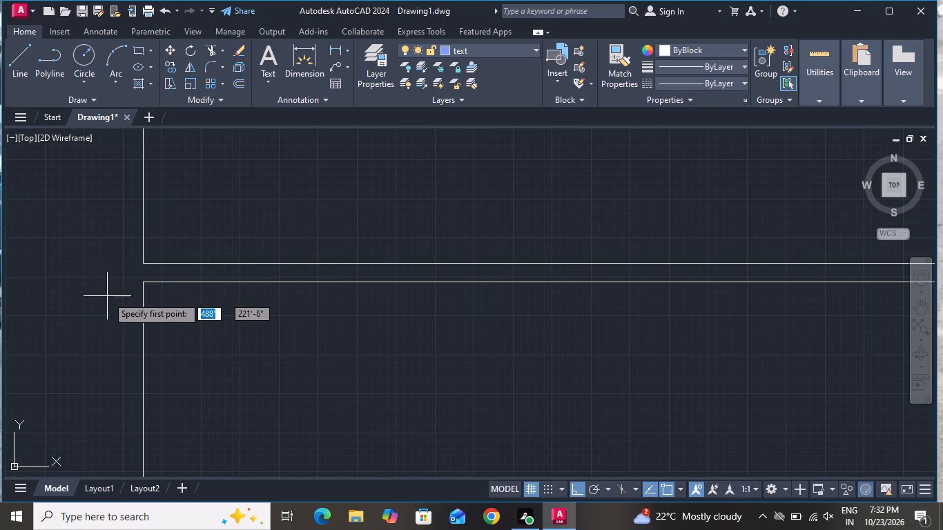
pyautogui.scroll(1, 173, 276)
pyautogui.click(124, 257)
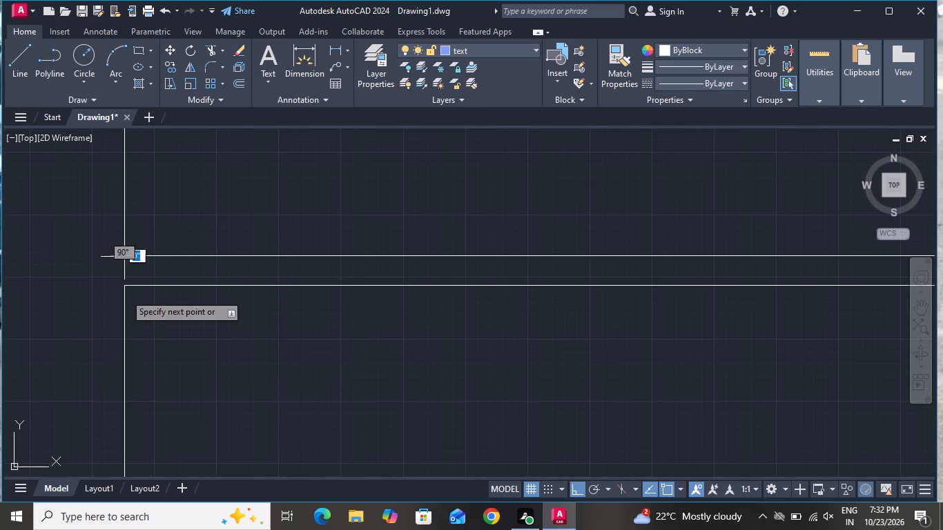
pyautogui.click(124, 282)
pyautogui.rightClick(142, 291)
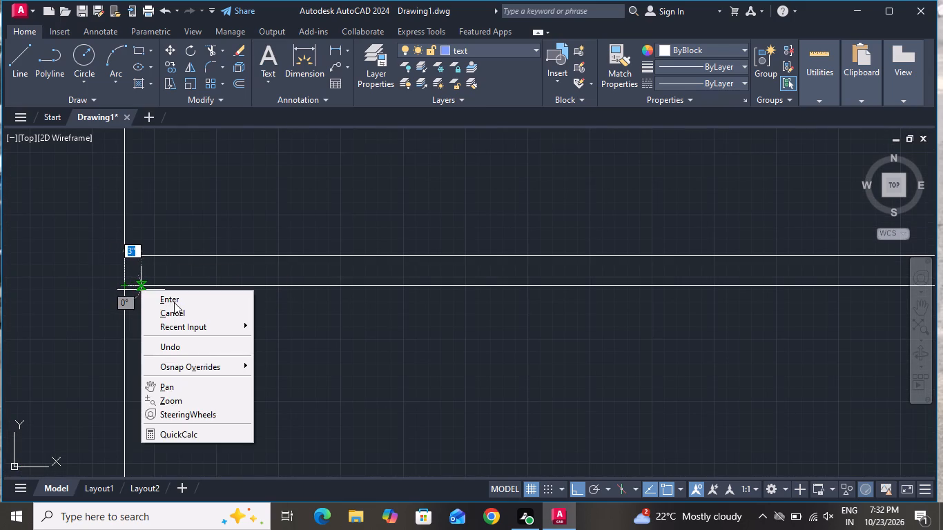
pyautogui.click(174, 302)
# Close the right end of the 6" band between the two storeys with a short vertical line.
pyautogui.click(17, 56)
pyautogui.scroll(-5, 72, 157)
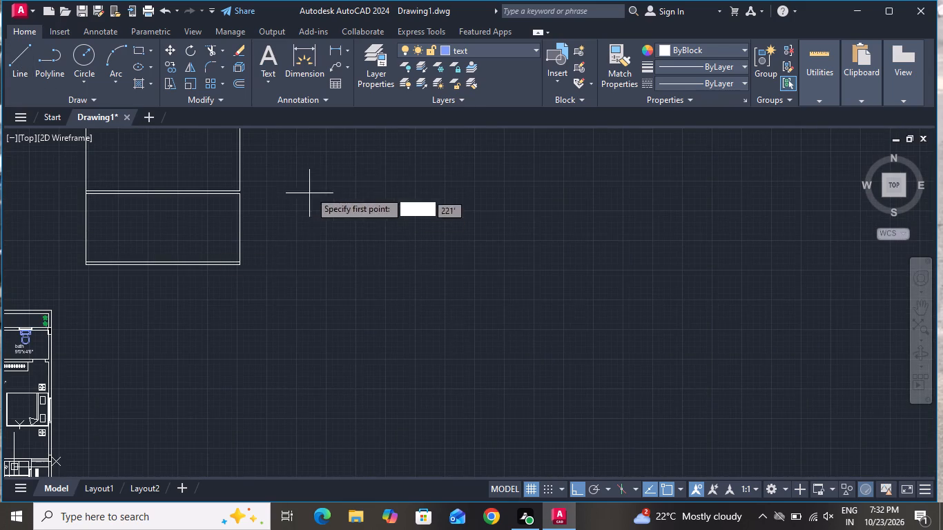
pyautogui.scroll(3, 232, 163)
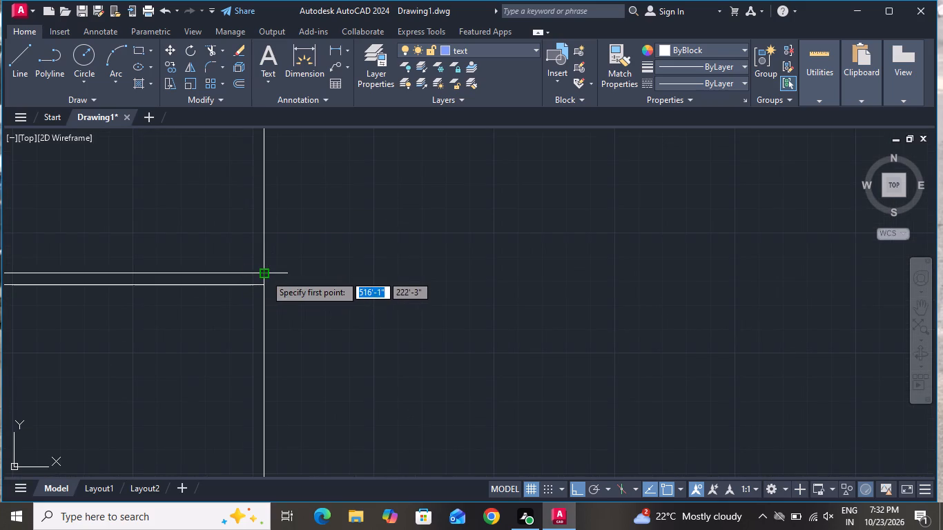
pyautogui.click(265, 275)
pyautogui.click(263, 286)
pyautogui.rightClick(262, 286)
pyautogui.click(289, 304)
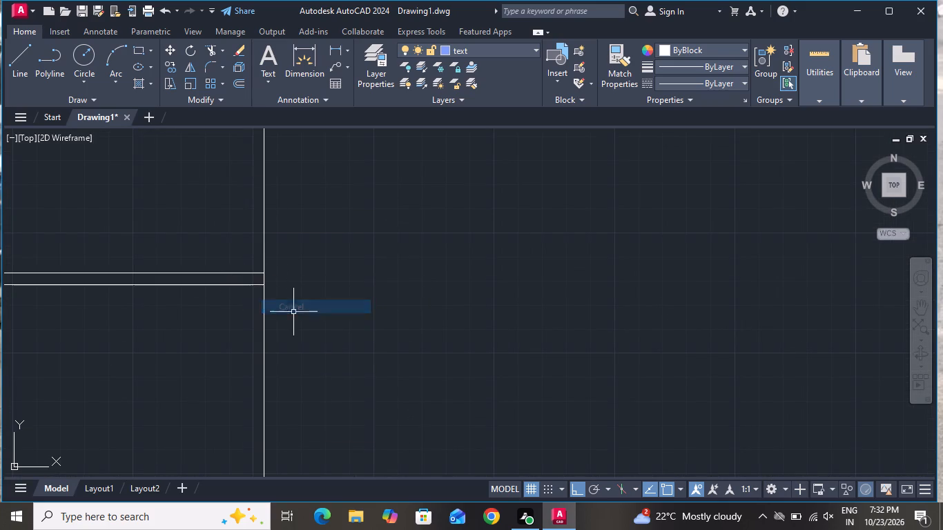
# Offset the upper storey's top line upward by 6".
pyautogui.scroll(-3, 295, 327)
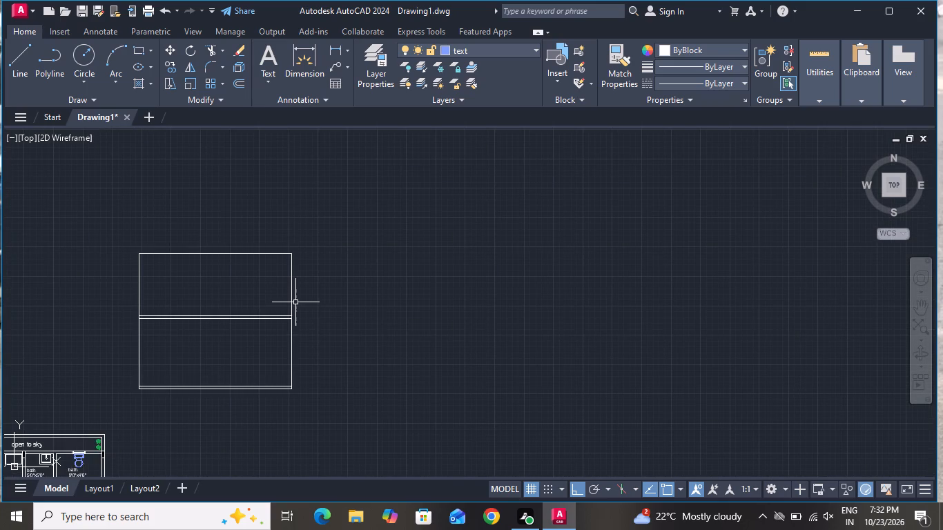
pyautogui.write('o 6')
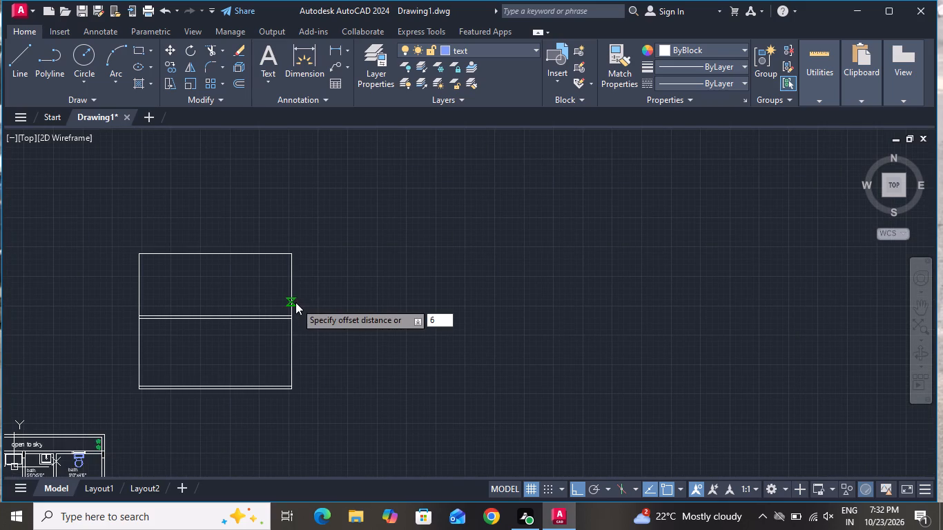
pyautogui.hotkey('shift', '"')
pyautogui.press('Return')
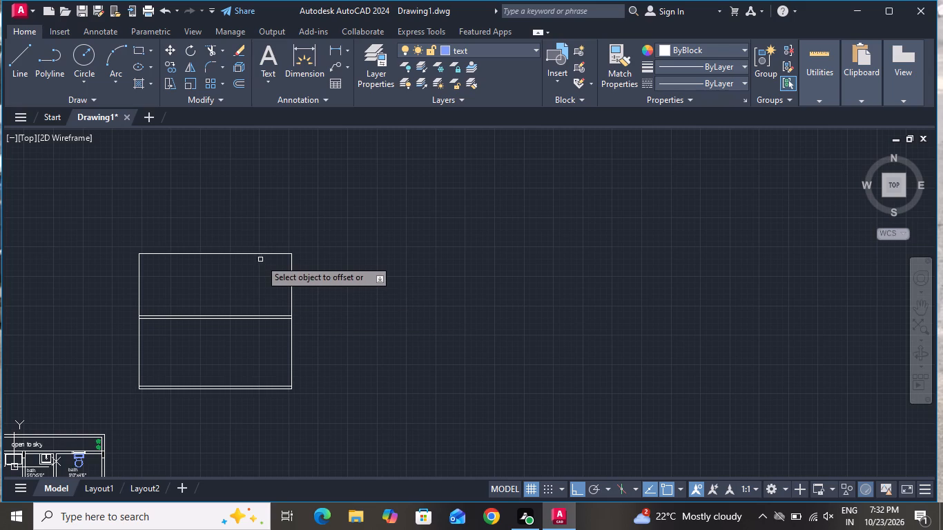
pyautogui.click(264, 253)
pyautogui.click(272, 240)
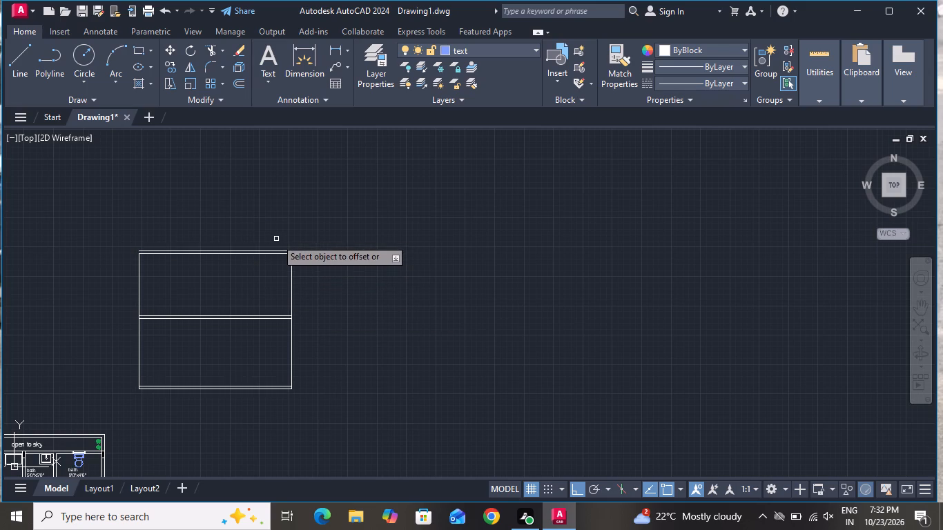
pyautogui.rightClick(278, 239)
pyautogui.click(339, 245)
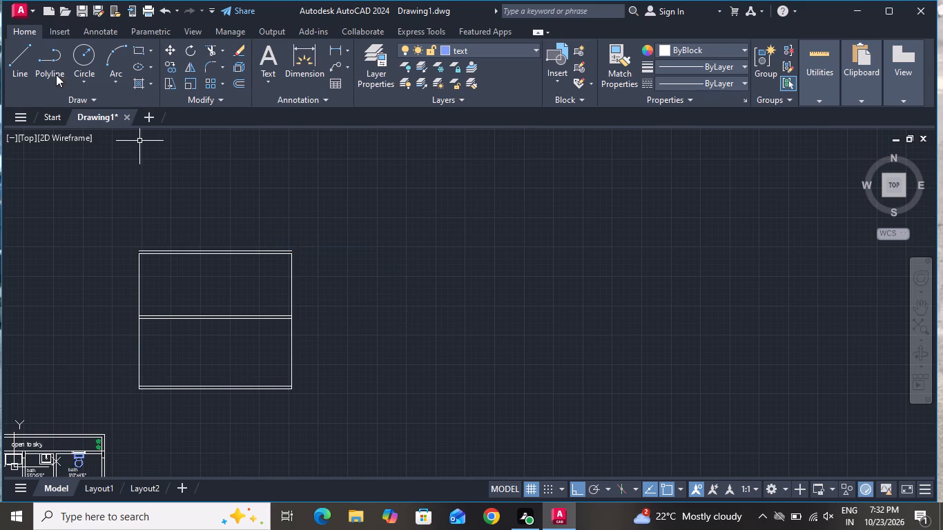
# Close the left end of the upper storey's 6" top band with a short vertical line.
pyautogui.click(30, 61)
pyautogui.scroll(4, 143, 247)
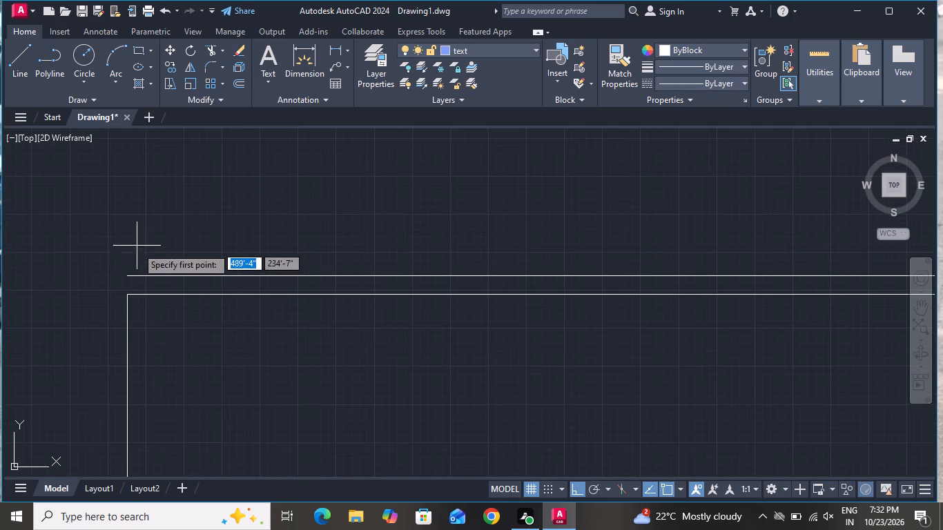
pyautogui.click(124, 298)
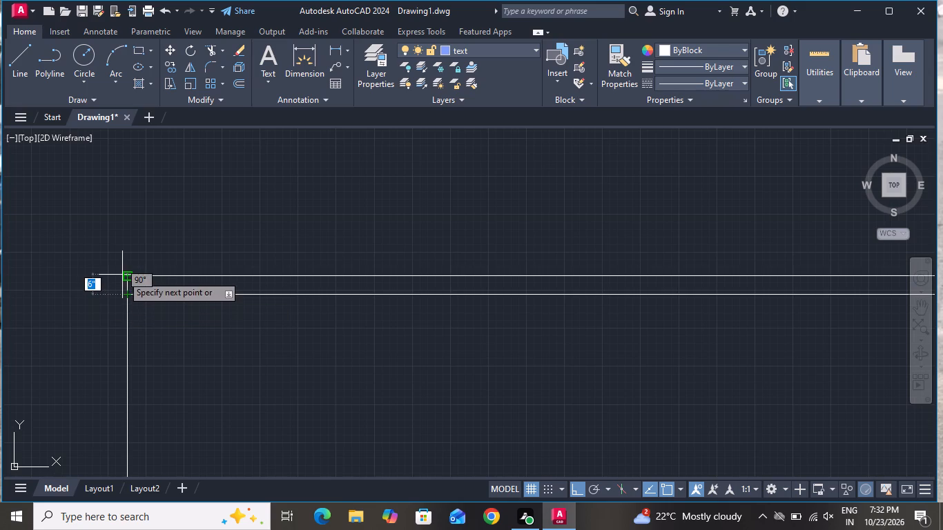
pyautogui.click(122, 275)
pyautogui.rightClick(126, 272)
pyautogui.click(155, 294)
# Close the right end of the upper storey's 6" top band with a short vertical line.
pyautogui.click(25, 71)
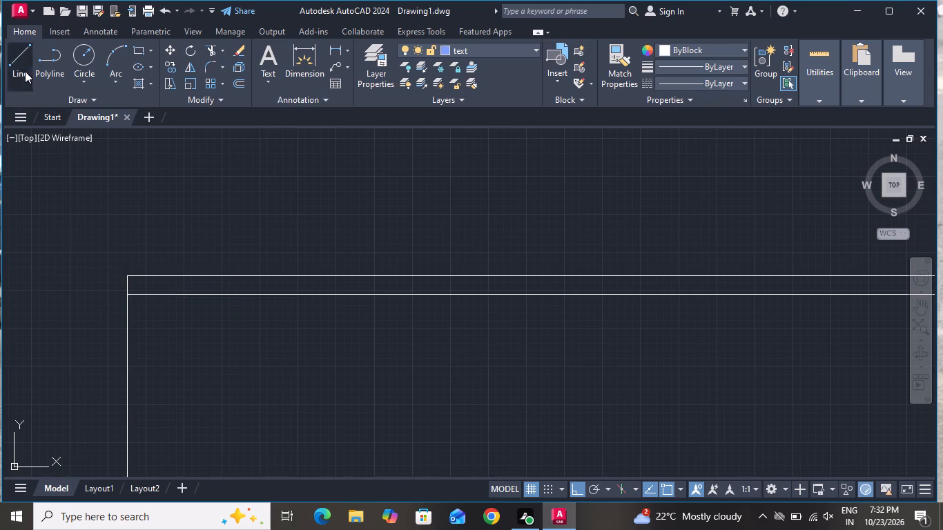
pyautogui.scroll(-2, 193, 215)
pyautogui.scroll(3, 580, 242)
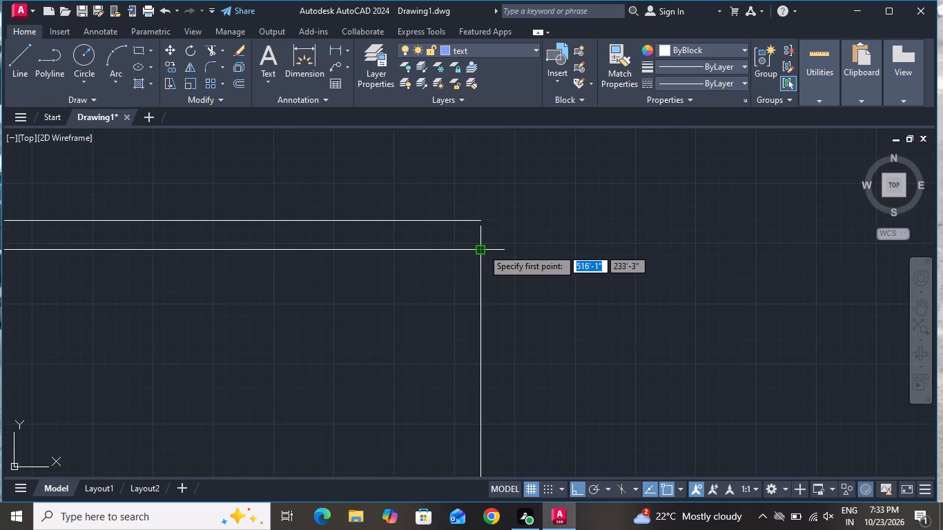
pyautogui.click(483, 248)
pyautogui.click(482, 218)
pyautogui.rightClick(482, 218)
pyautogui.click(514, 242)
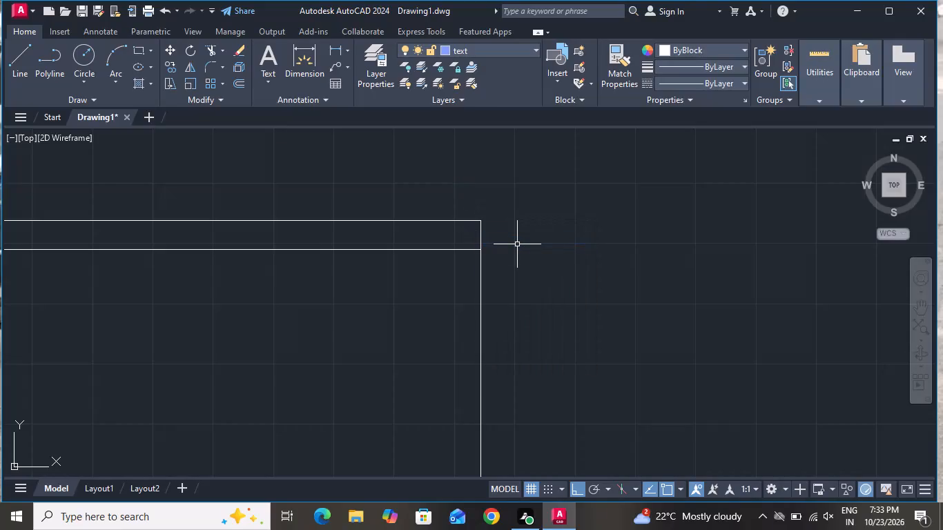
# Draw an 11' vertical line upward from the top left corner of the two-storey outline as the third storey's left wall.
pyautogui.scroll(-2, 543, 244)
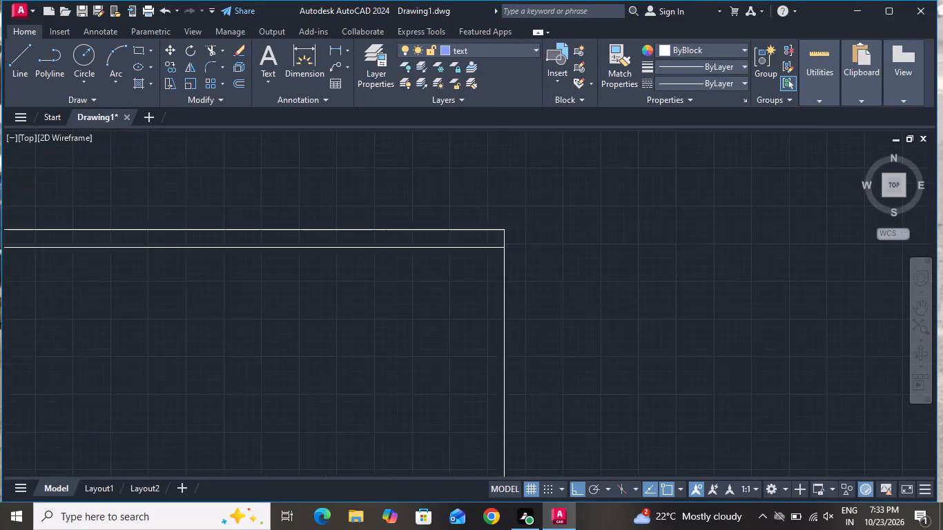
pyautogui.scroll(-4, 545, 268)
pyautogui.click(24, 57)
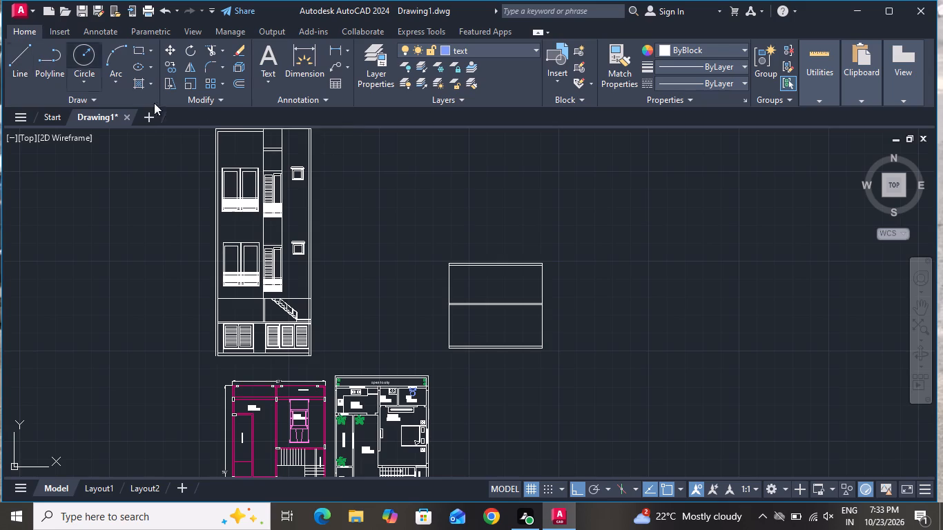
pyautogui.scroll(3, 491, 282)
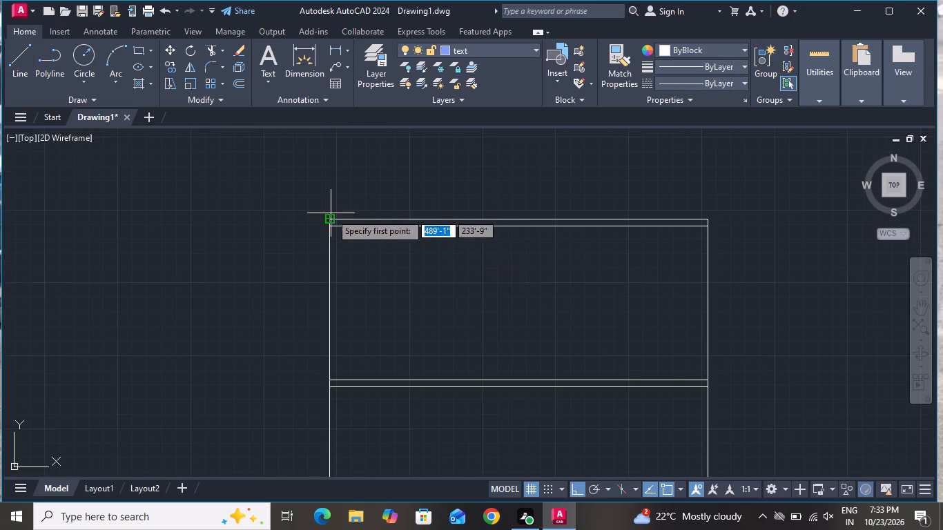
pyautogui.scroll(2, 331, 213)
pyautogui.click(326, 226)
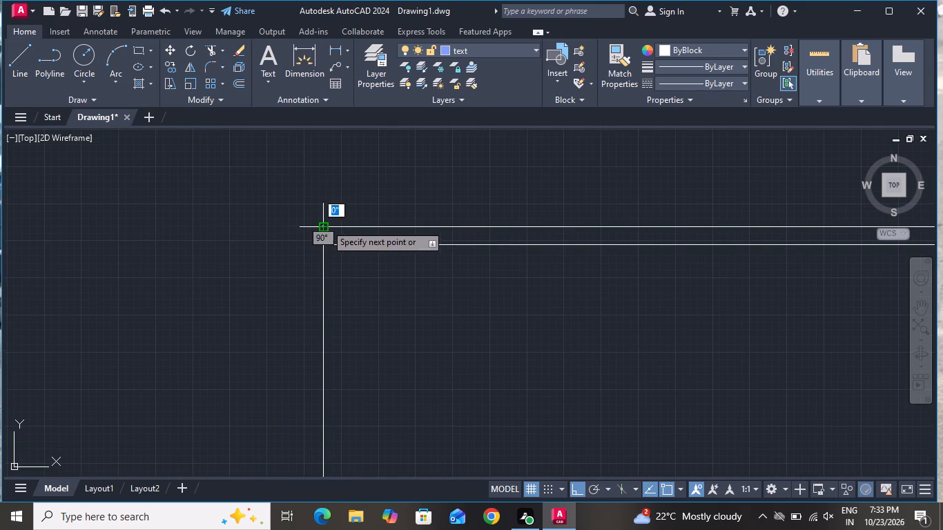
pyautogui.write('11')
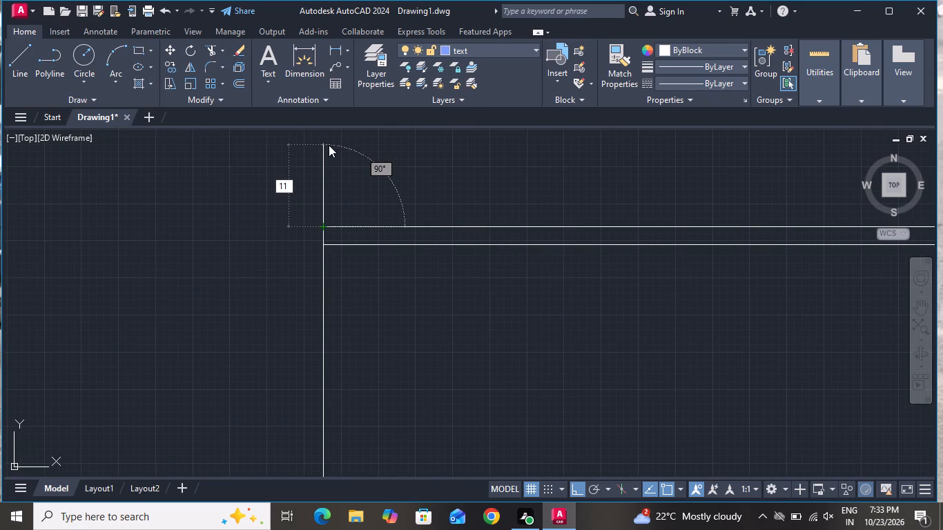
pyautogui.press("'")
pyautogui.press('Return')
# Continue the line horizontally to the right for about 27' as the third storey's top, and end the line.
pyautogui.scroll(-3, 389, 322)
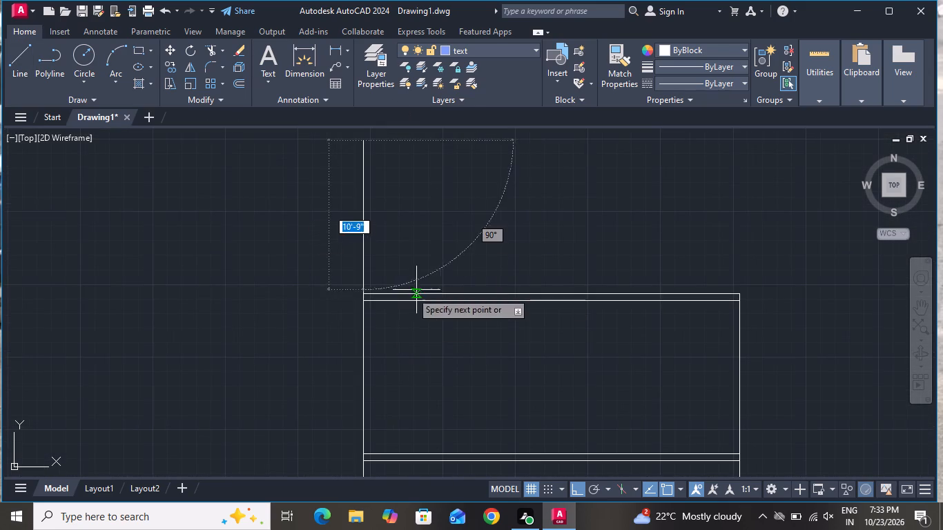
pyautogui.scroll(-1, 534, 275)
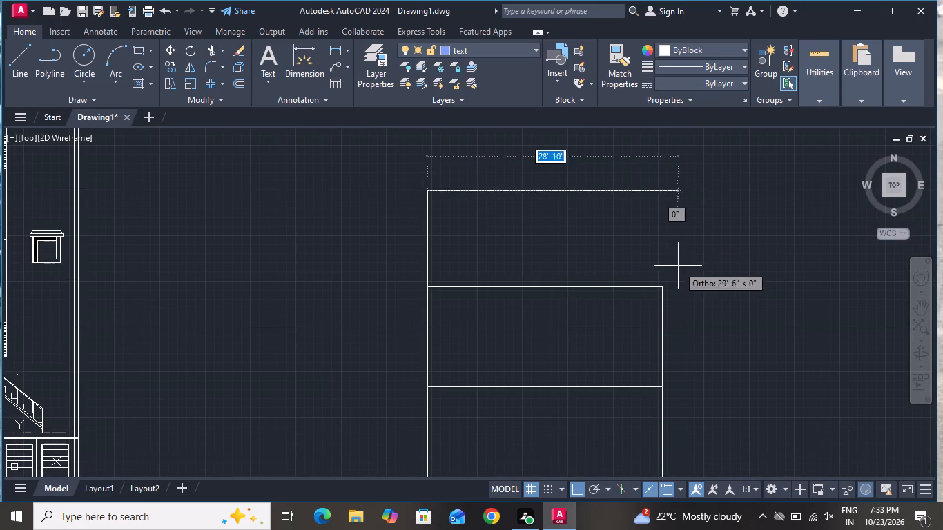
pyautogui.scroll(5, 659, 288)
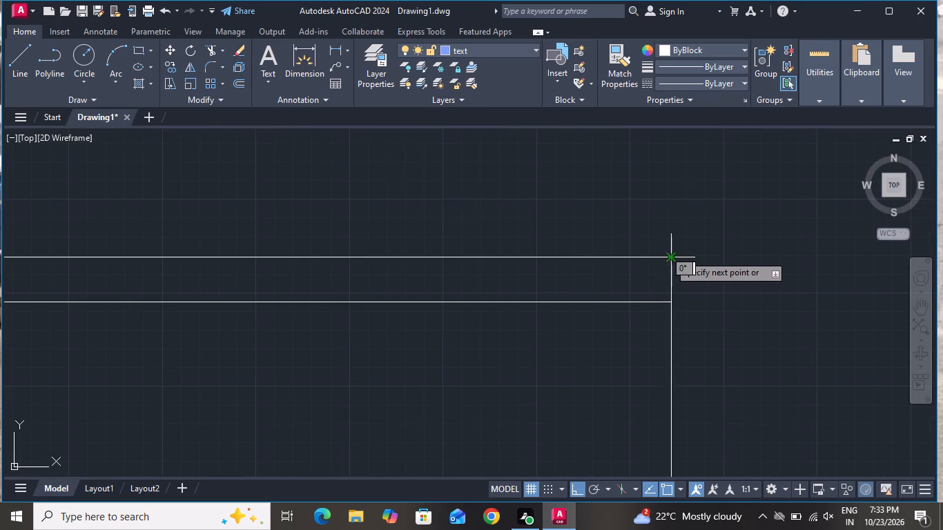
pyautogui.scroll(-5, 670, 255)
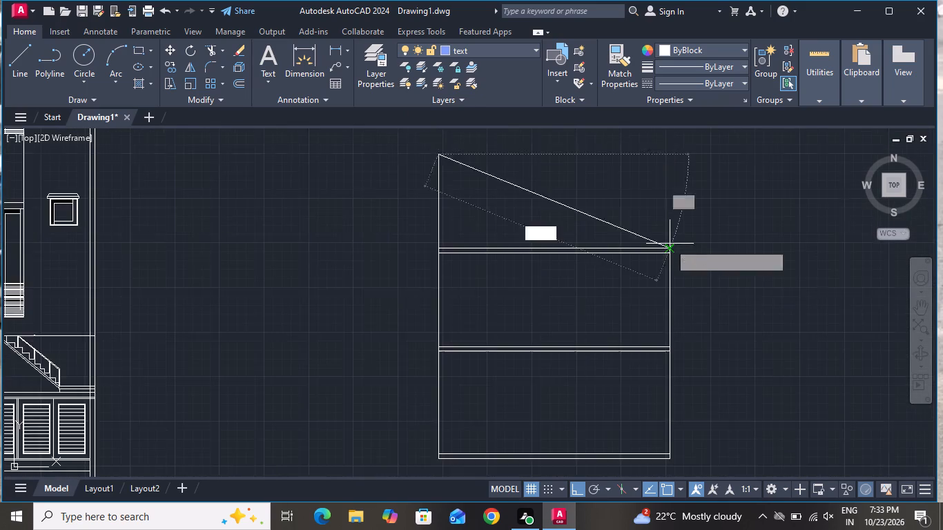
pyautogui.scroll(-1, 670, 244)
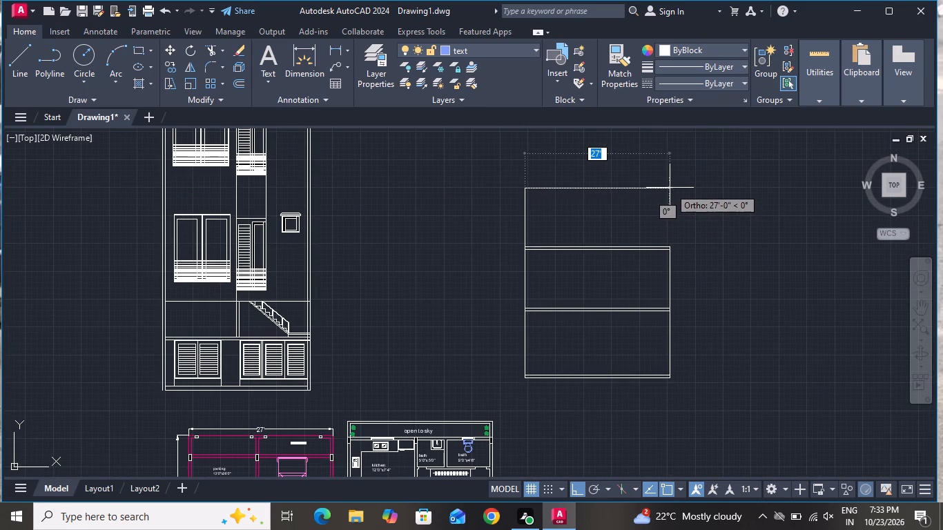
pyautogui.click(668, 188)
pyautogui.rightClick(668, 188)
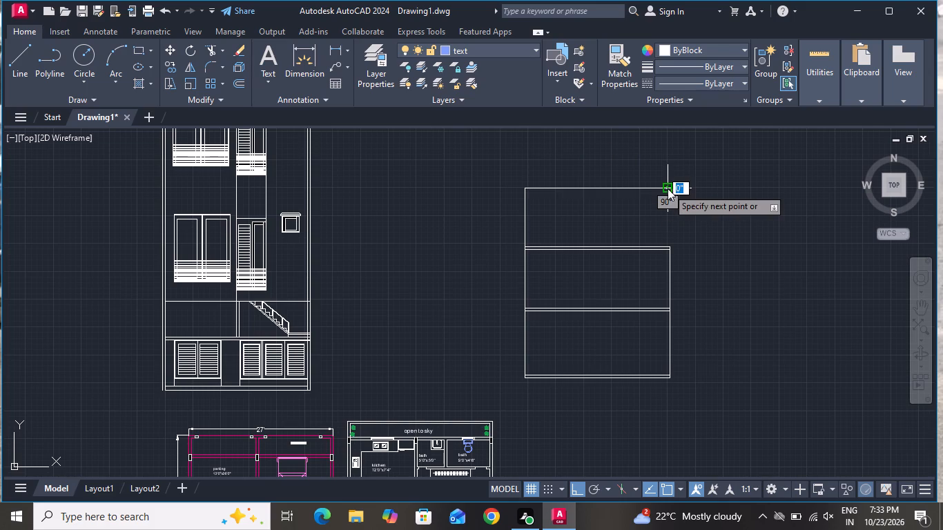
pyautogui.click(688, 210)
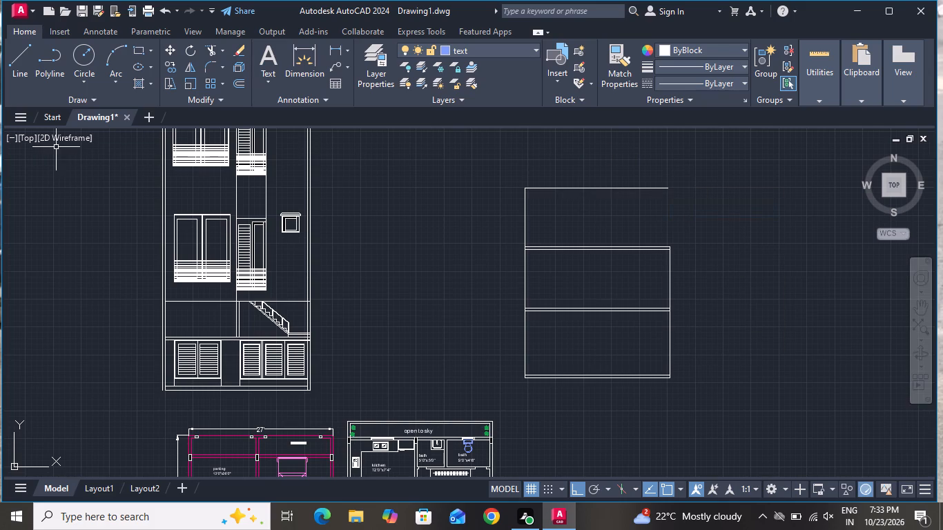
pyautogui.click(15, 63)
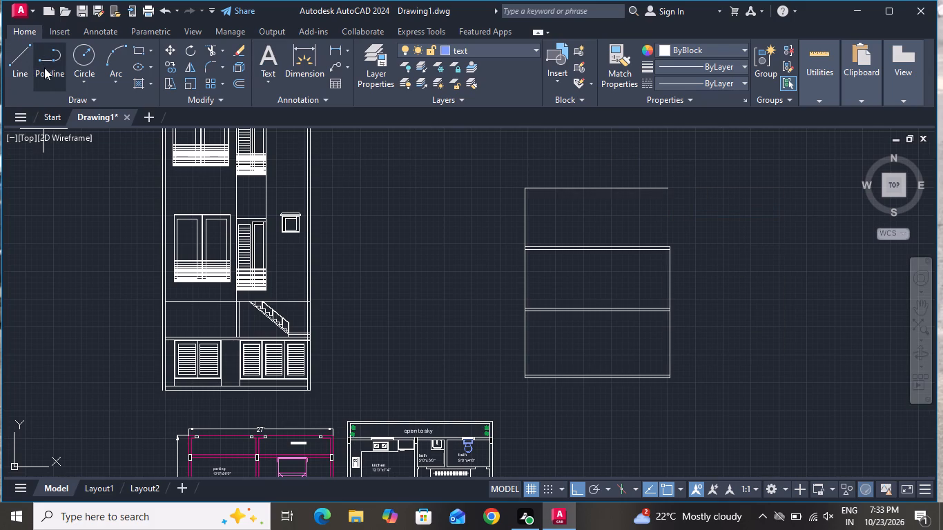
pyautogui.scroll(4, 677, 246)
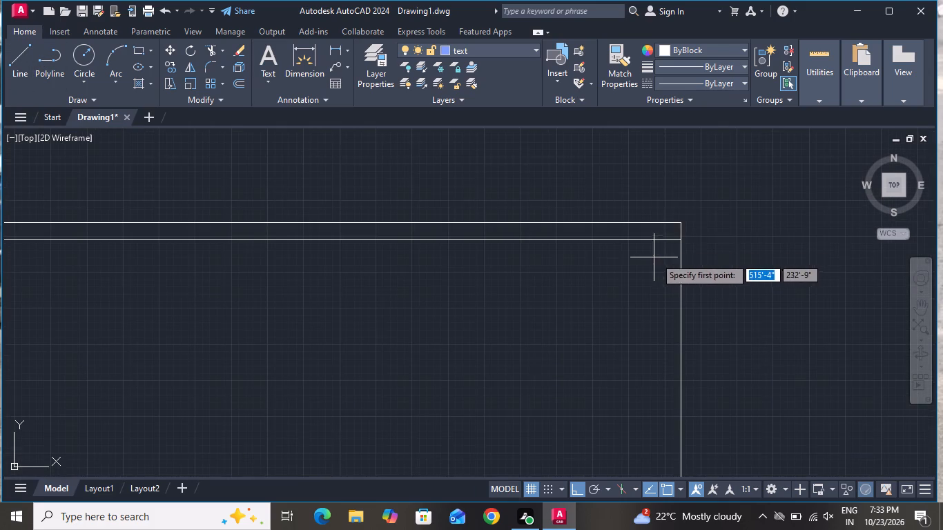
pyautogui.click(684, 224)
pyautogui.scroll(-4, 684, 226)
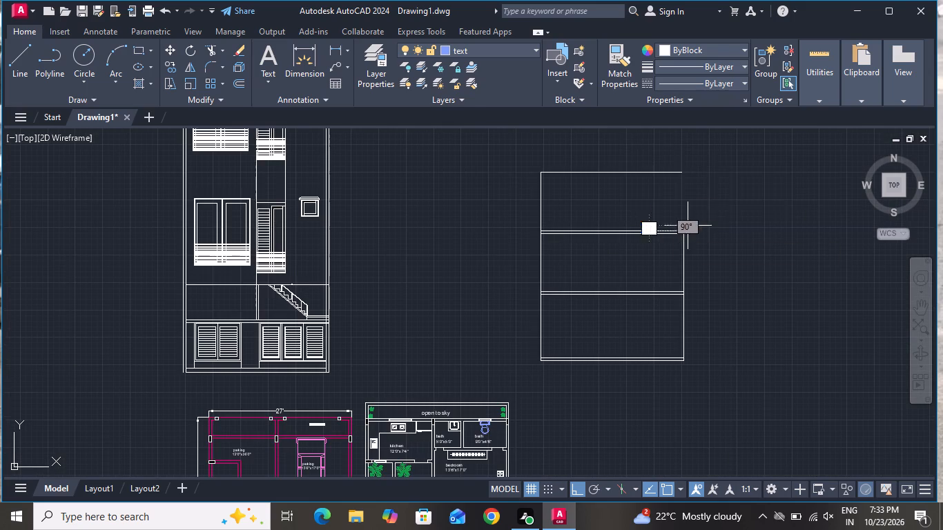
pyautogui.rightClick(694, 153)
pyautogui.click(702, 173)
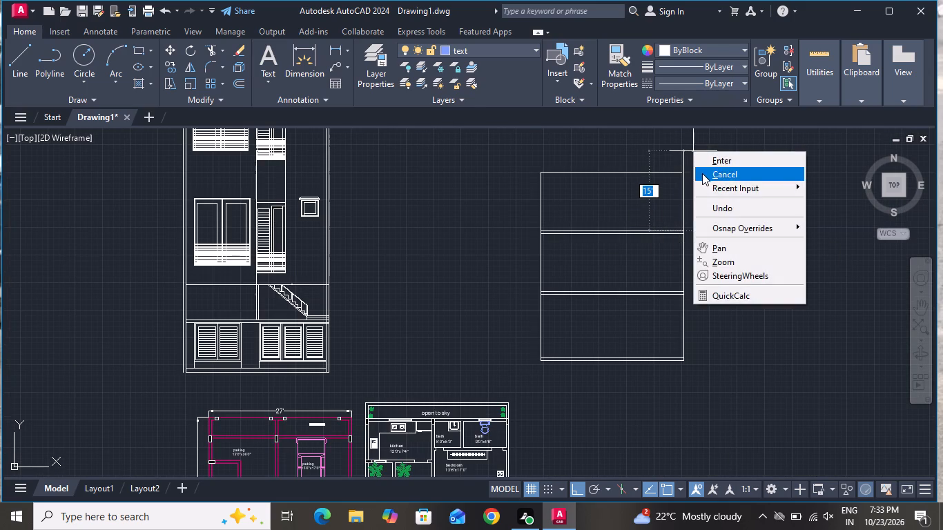
# Draw a vertical line upward from the second storey's top right corner, past the height of the third storey's top line.
pyautogui.click(19, 73)
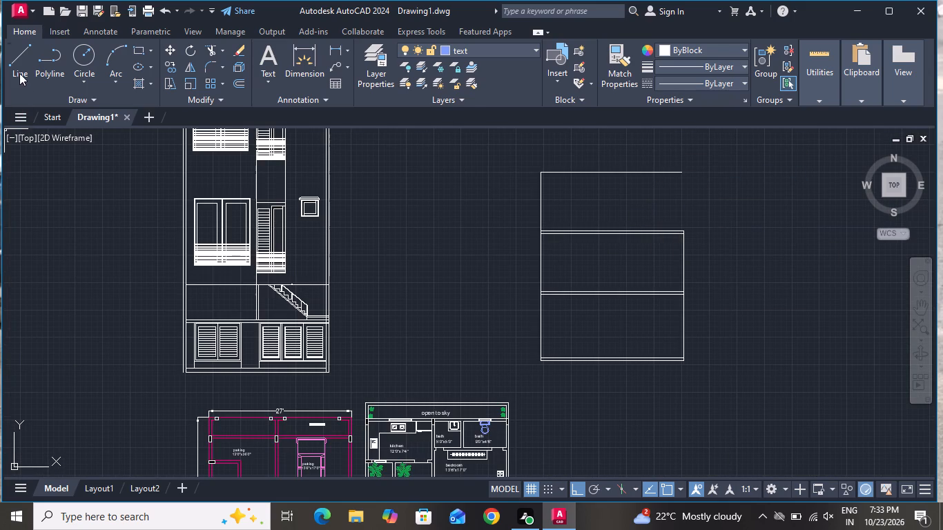
pyautogui.scroll(3, 729, 227)
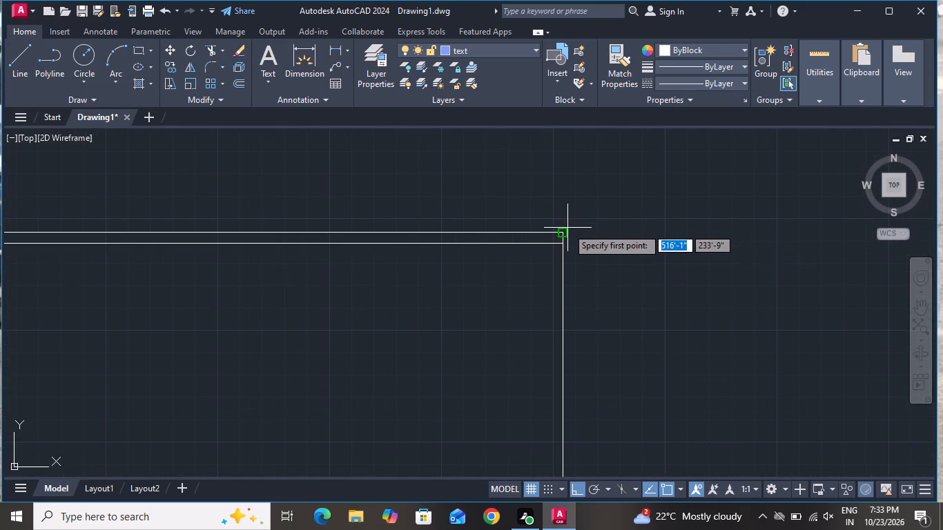
pyautogui.click(561, 235)
pyautogui.scroll(-2, 638, 360)
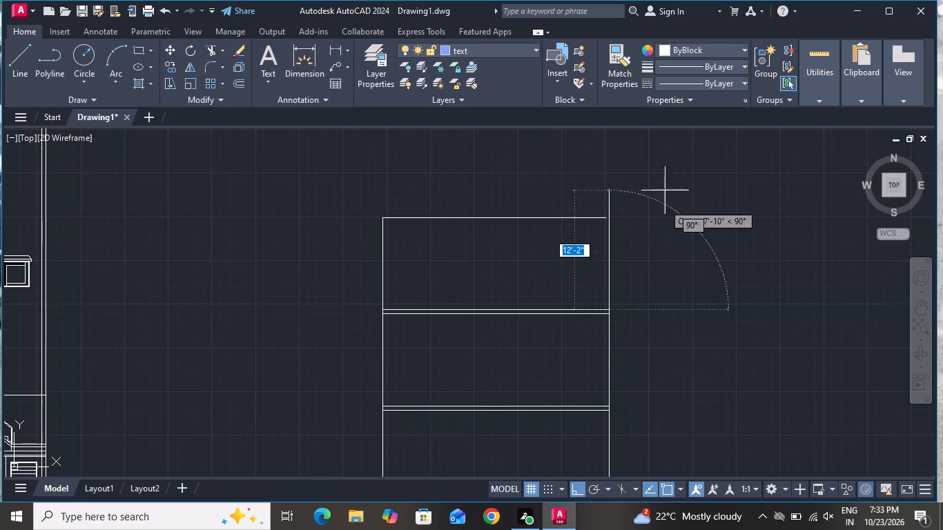
pyautogui.click(671, 163)
pyautogui.rightClick(670, 165)
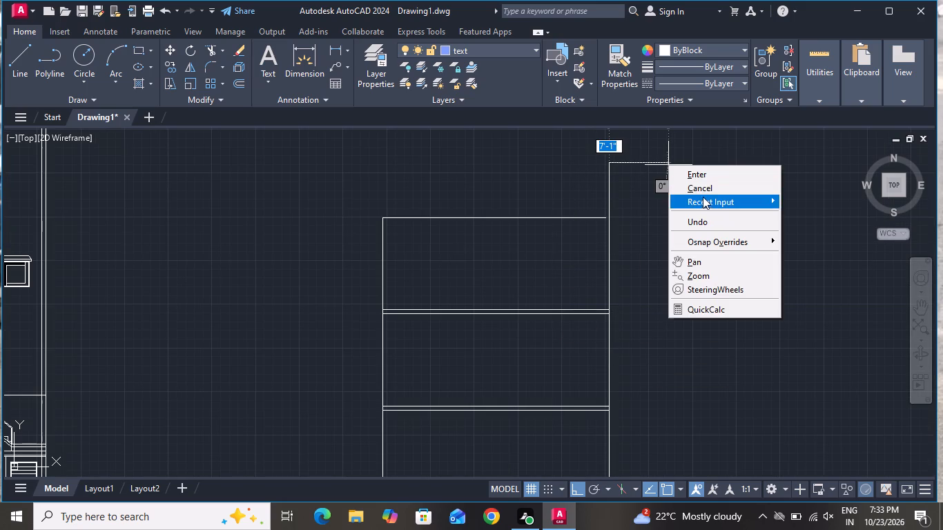
pyautogui.click(703, 197)
pyautogui.click(703, 193)
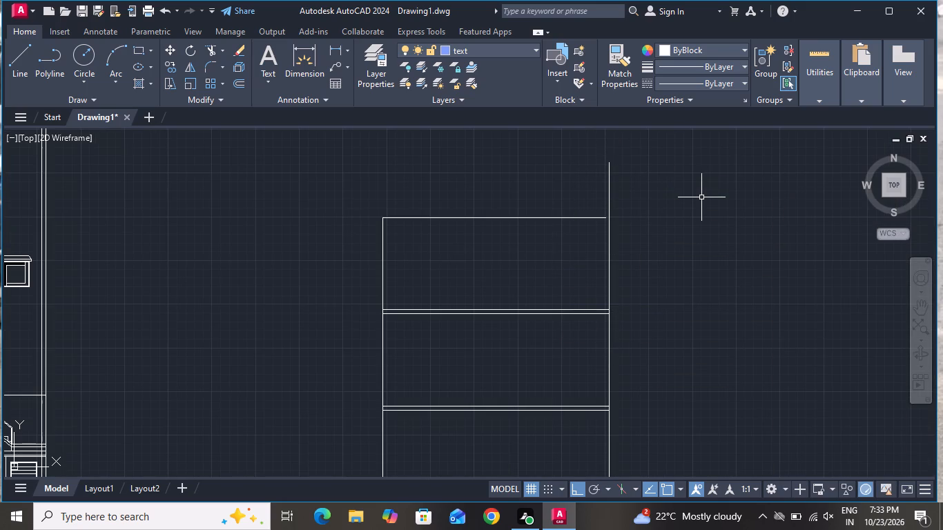
# Extend the third storey's top line to meet the new right vertical line.
pyautogui.write('ex')
pyautogui.press('space')
pyautogui.press('space')
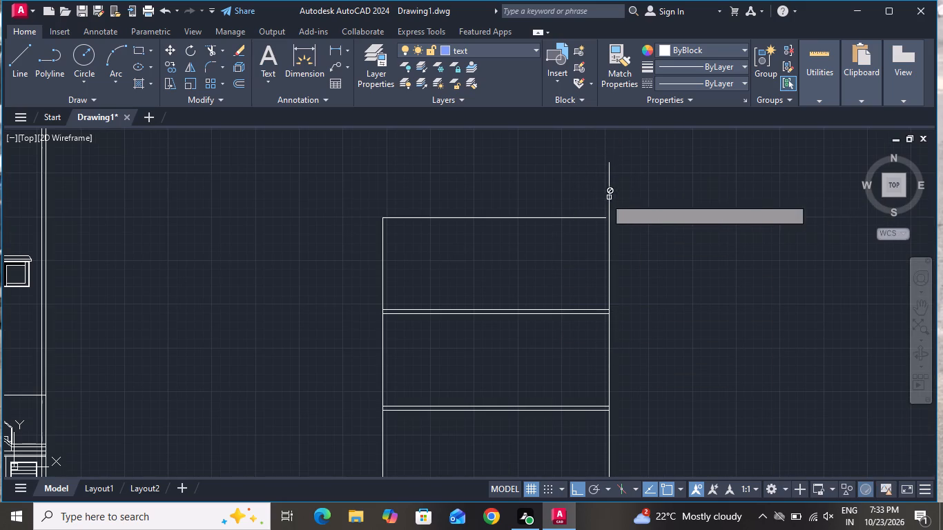
pyautogui.click(587, 199)
pyautogui.click(596, 258)
pyautogui.rightClick(656, 211)
pyautogui.click(690, 234)
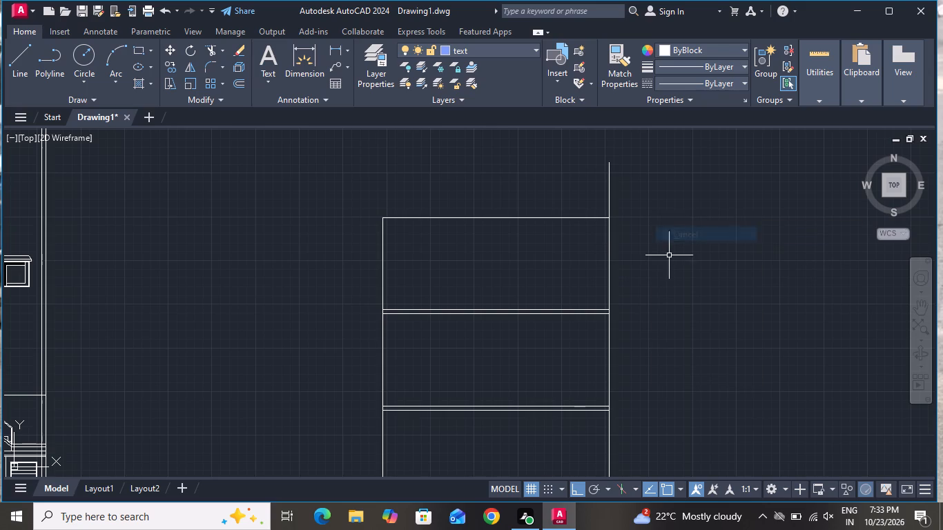
# Trim off the part of the right vertical line that projects above the third storey's top line.
pyautogui.click(204, 44)
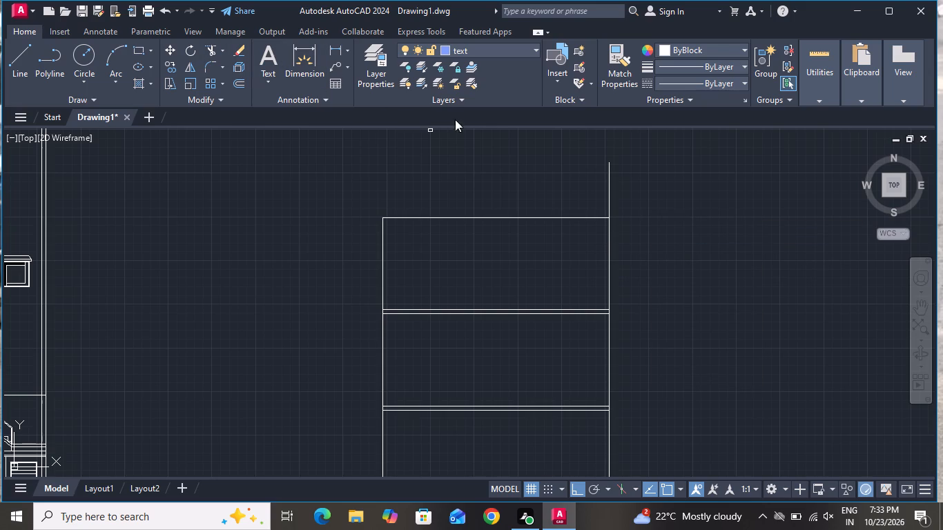
pyautogui.click(594, 166)
pyautogui.click(639, 192)
pyautogui.rightClick(612, 179)
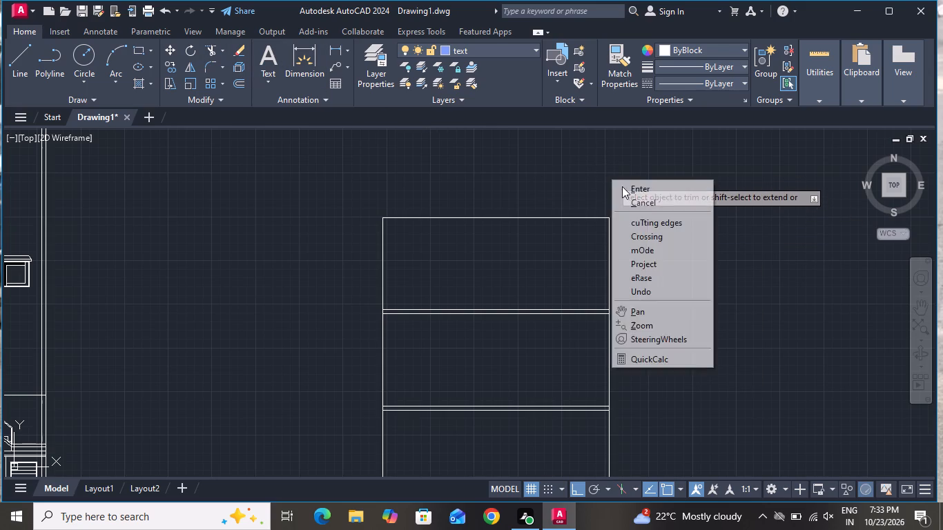
pyautogui.click(628, 198)
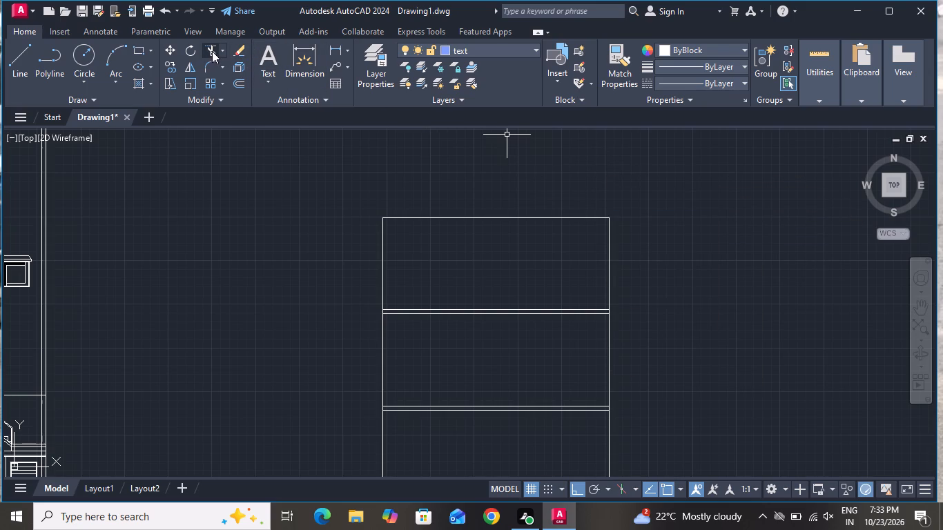
# Trim away the third storey's top line between the two side walls.
pyautogui.click(211, 45)
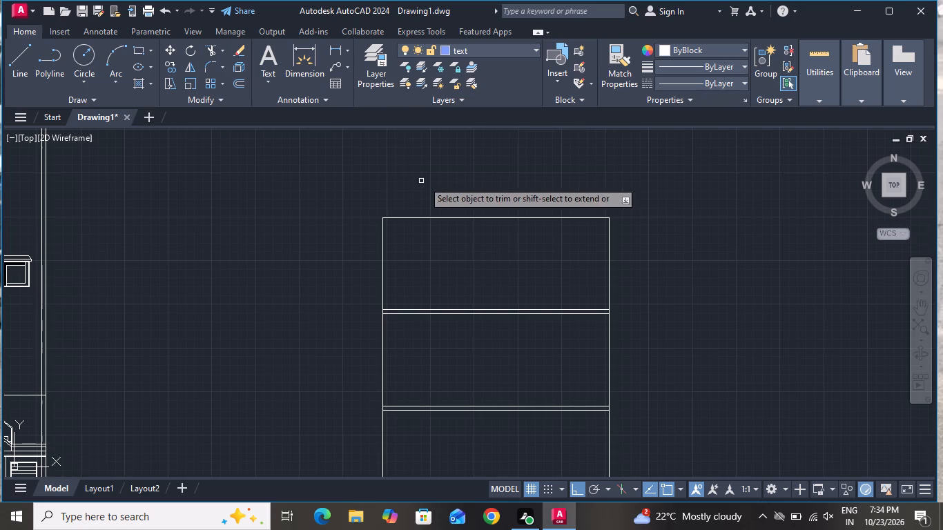
pyautogui.click(469, 187)
pyautogui.click(471, 251)
pyautogui.rightClick(464, 198)
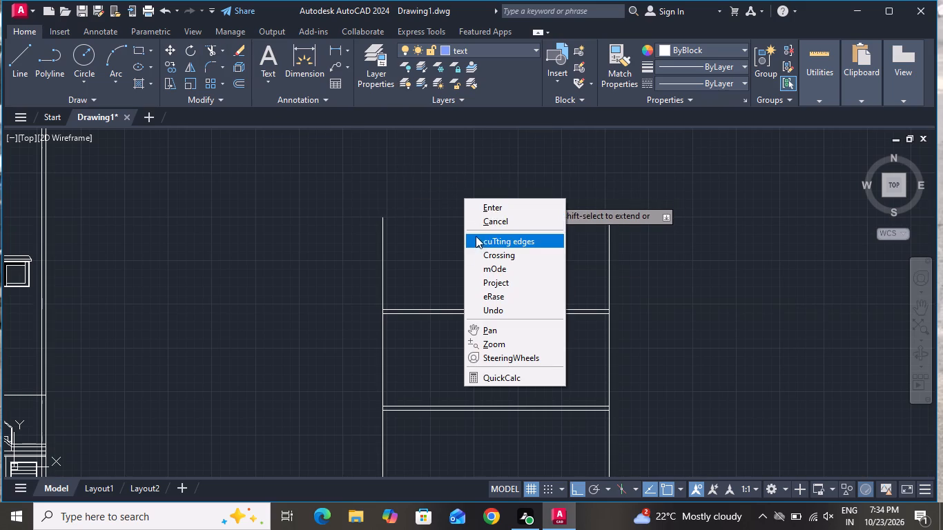
pyautogui.click(484, 217)
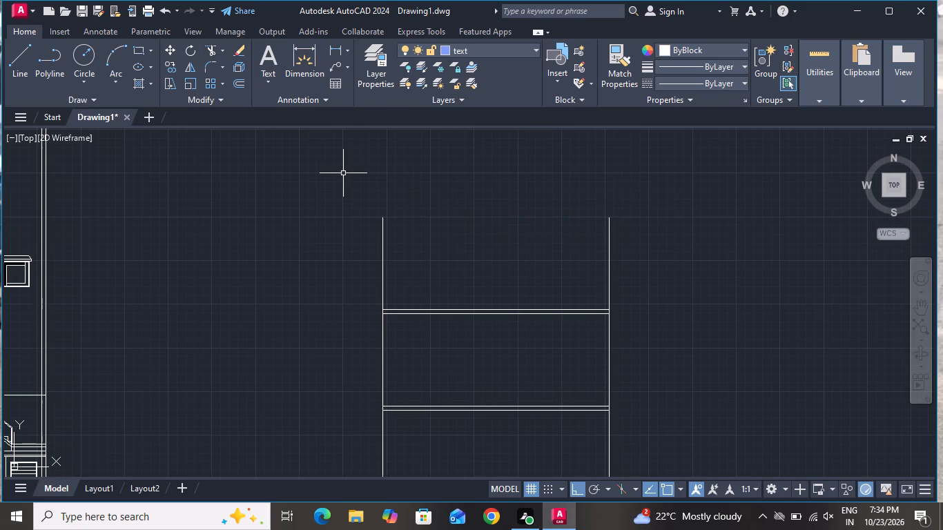
# Offset the left wall lines of all three storeys inward by 6".
pyautogui.write('o 6')
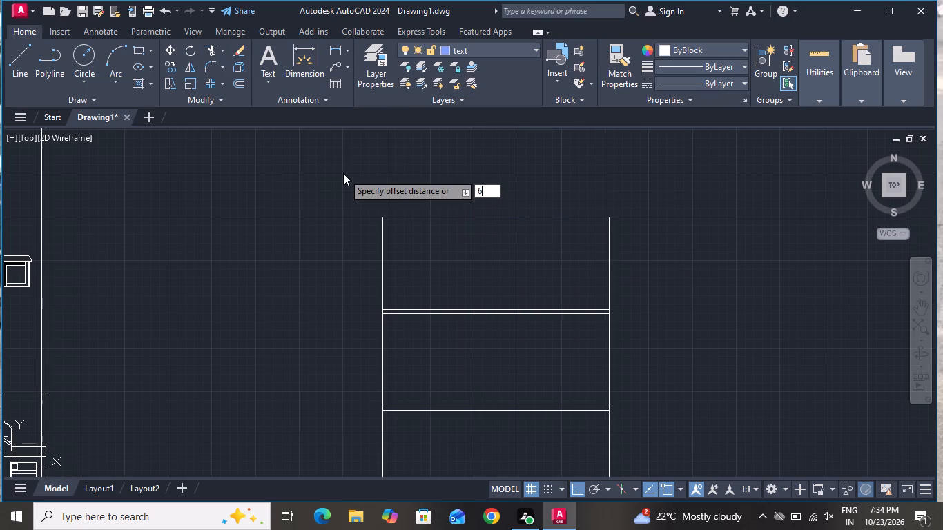
pyautogui.hotkey('shift', '"')
pyautogui.press('Return')
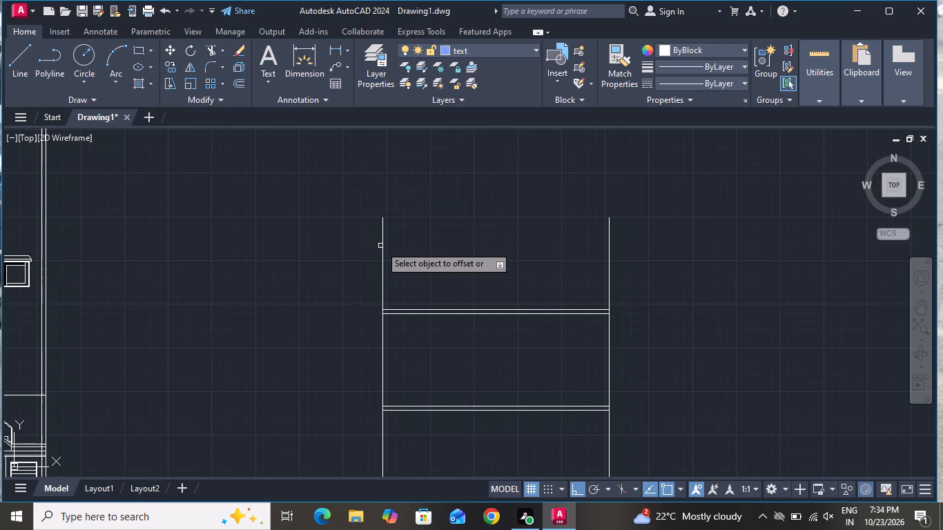
pyautogui.click(380, 246)
pyautogui.click(415, 244)
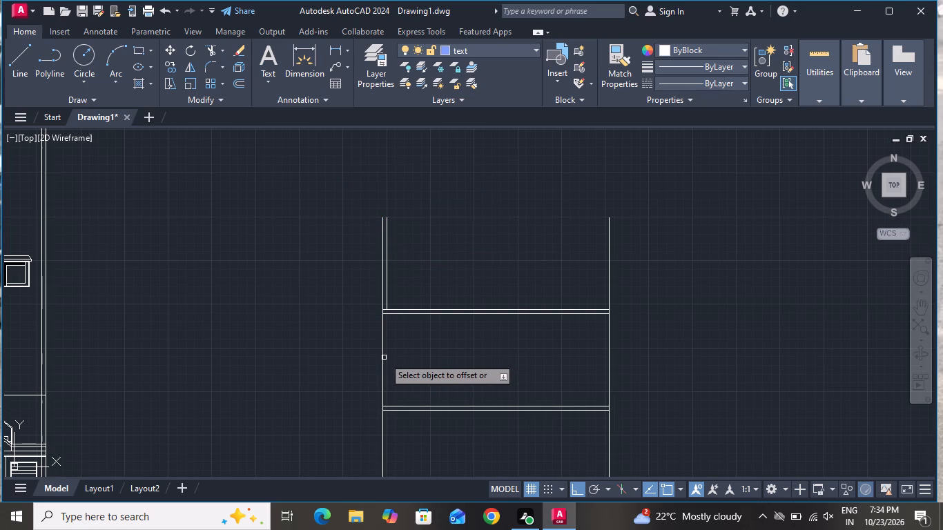
pyautogui.click(384, 358)
pyautogui.click(417, 357)
pyautogui.scroll(-2, 409, 328)
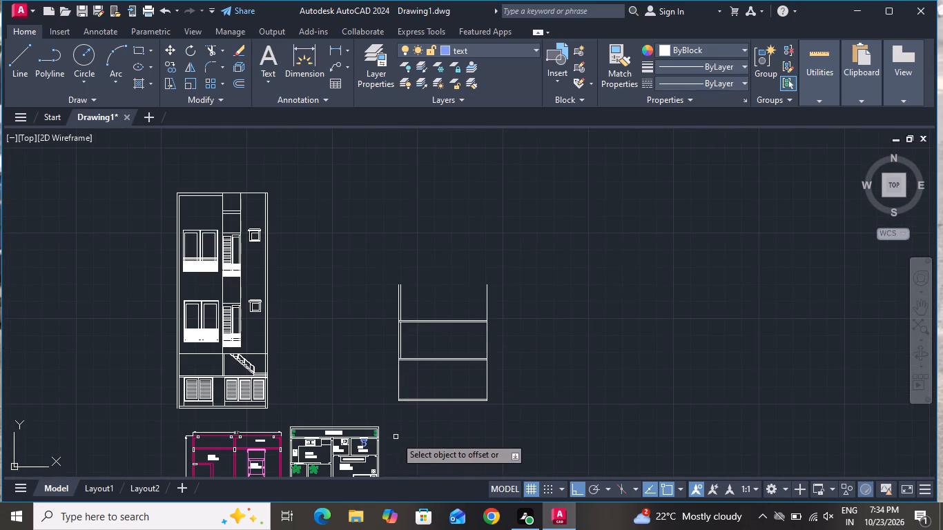
pyautogui.scroll(2, 396, 437)
pyautogui.click(397, 288)
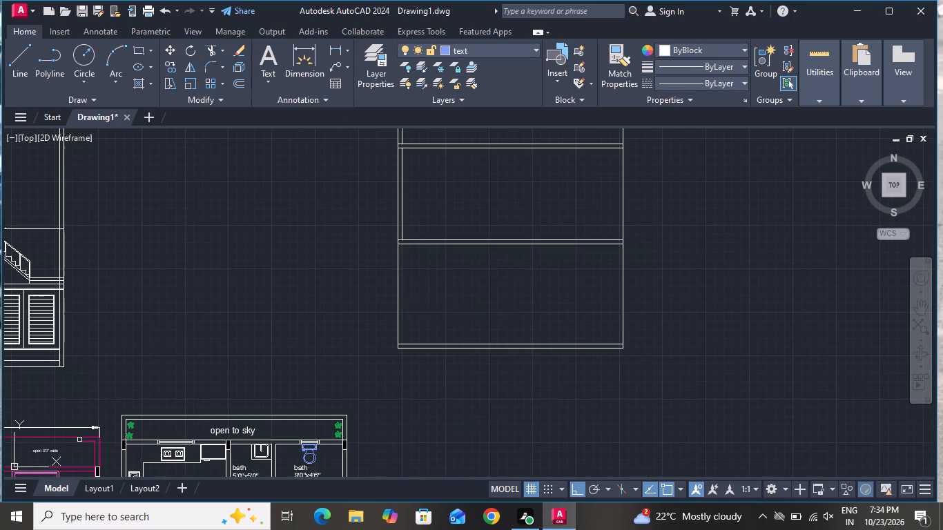
pyautogui.click(410, 292)
# Offset the lowest storey's right wall line inward by 6".
pyautogui.click(623, 300)
pyautogui.click(578, 319)
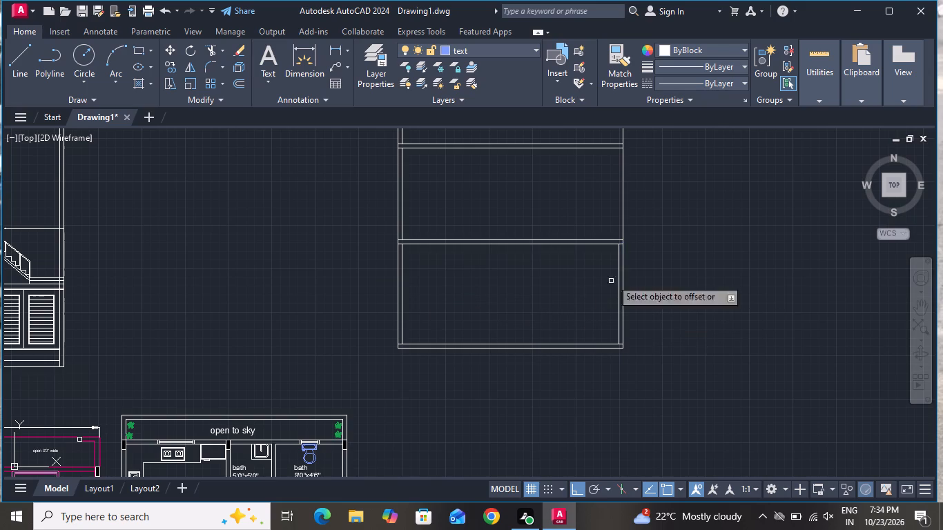
# Offset the right wall lines of the second and third storeys inward by 6".
pyautogui.click(621, 199)
pyautogui.click(600, 197)
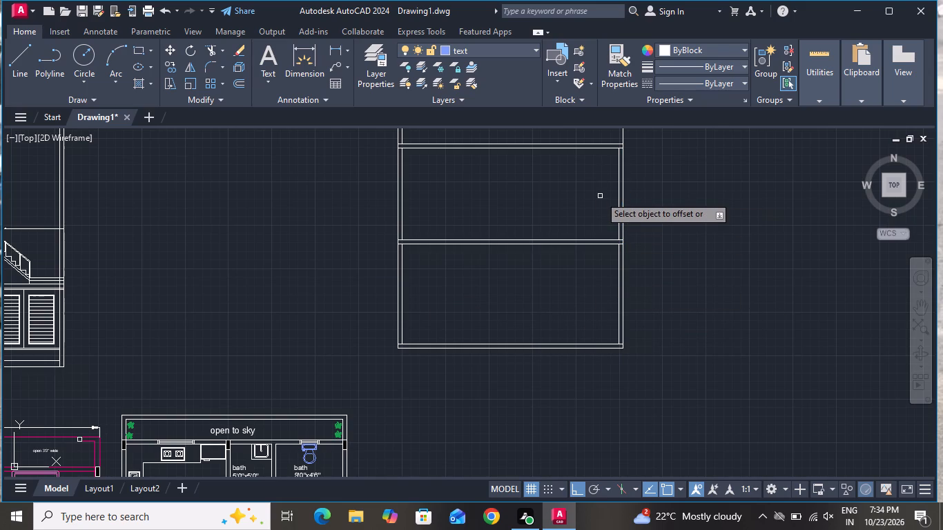
pyautogui.scroll(-2, 506, 210)
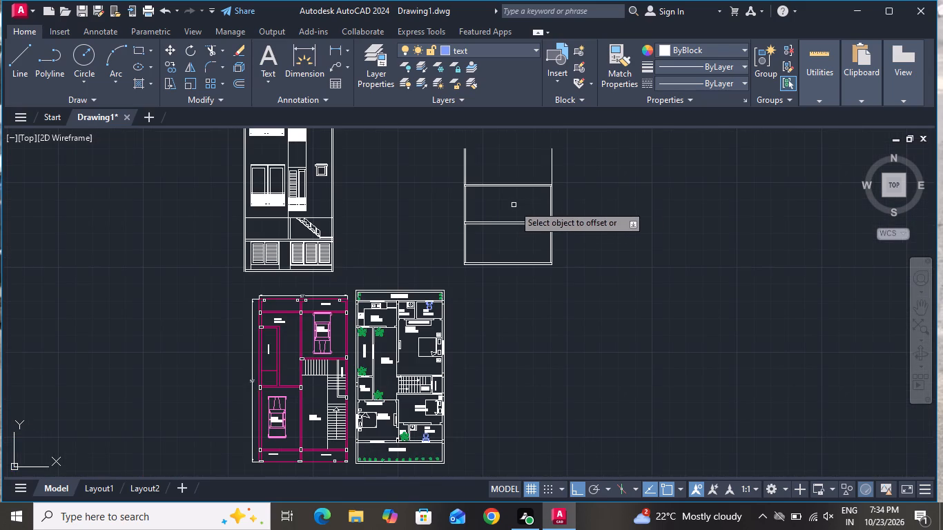
pyautogui.scroll(2, 556, 144)
pyautogui.click(542, 175)
pyautogui.click(522, 184)
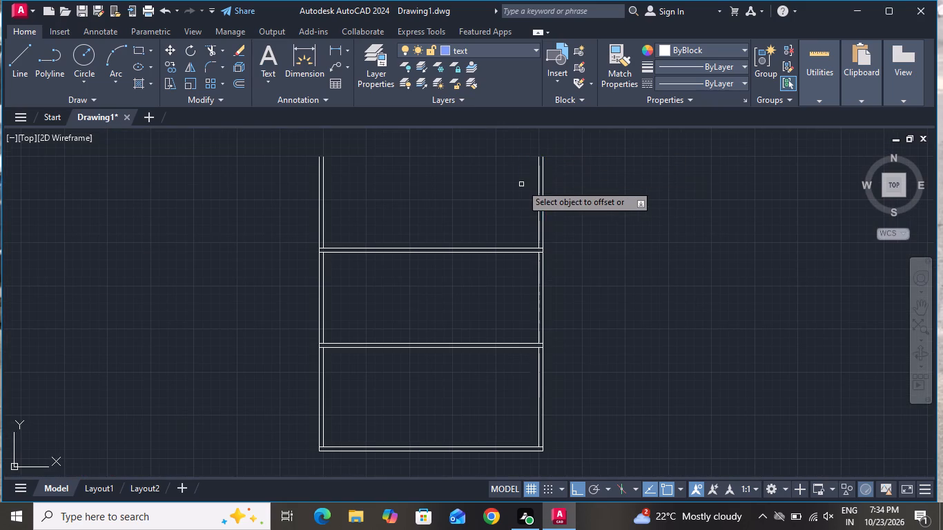
pyautogui.rightClick(490, 203)
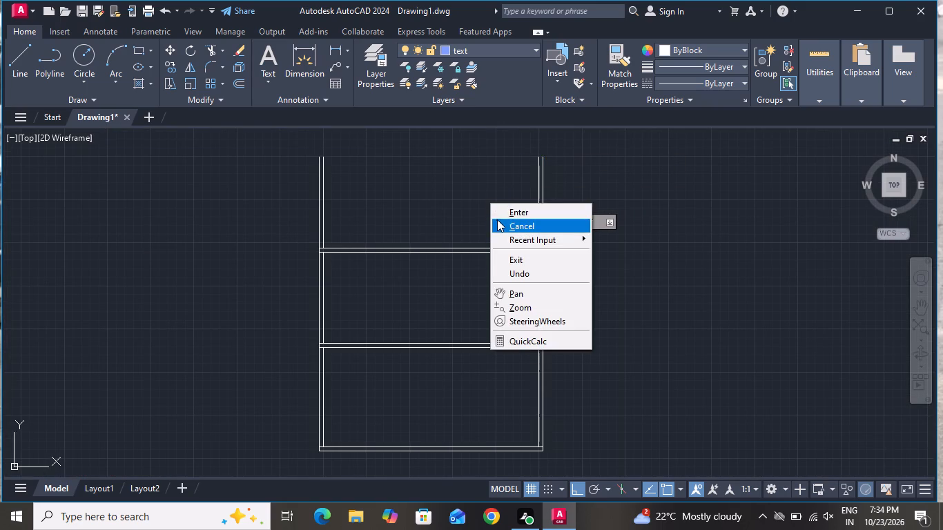
pyautogui.click(498, 219)
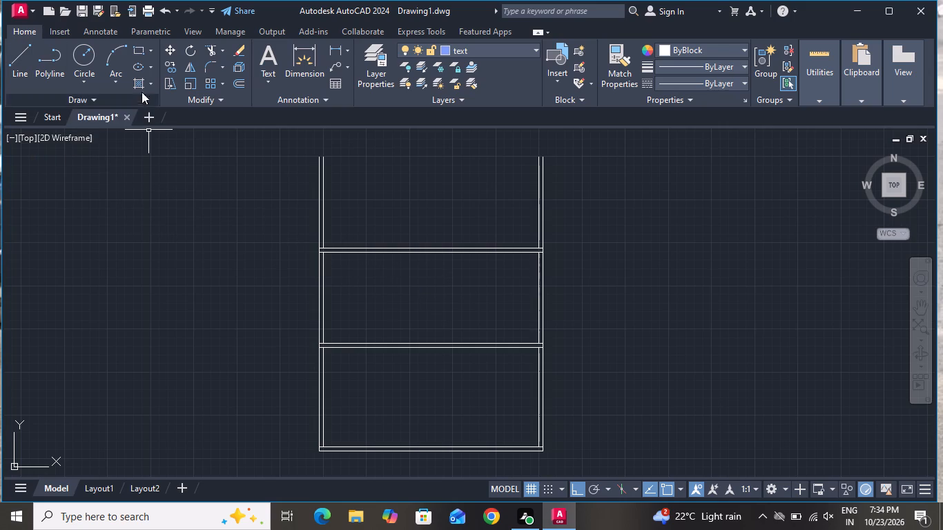
# Trim the underside line of the slab between the second and third storeys where it crosses the two side walls.
pyautogui.click(213, 50)
pyautogui.scroll(2, 333, 261)
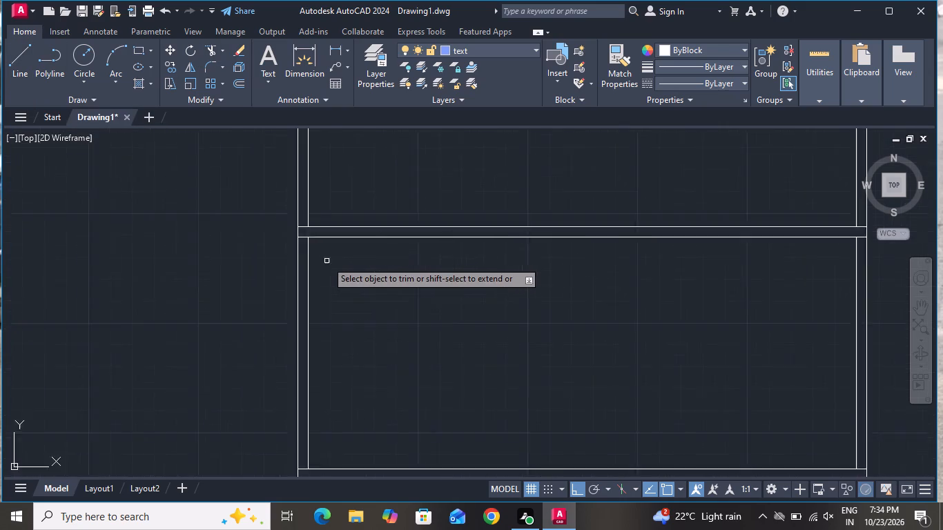
pyautogui.scroll(1, 327, 261)
pyautogui.click(289, 224)
pyautogui.scroll(-2, 454, 248)
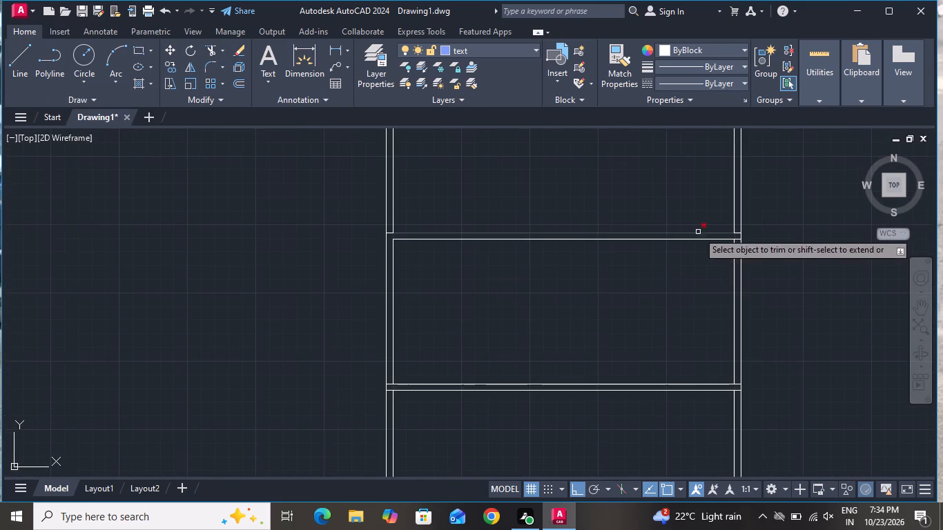
pyautogui.scroll(3, 737, 237)
pyautogui.click(729, 230)
pyautogui.click(729, 260)
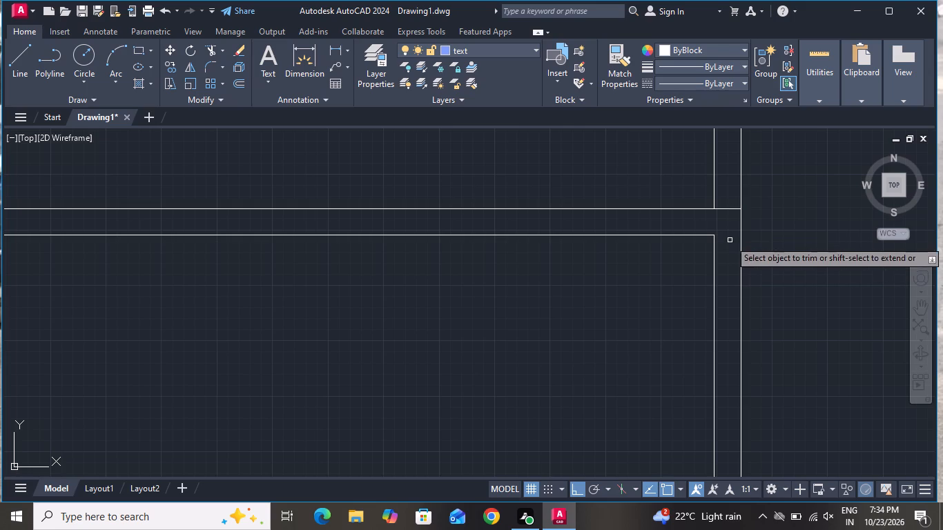
# Trim the underside line of the slab between the lowest and second storeys where it crosses the two side walls.
pyautogui.scroll(-2, 676, 226)
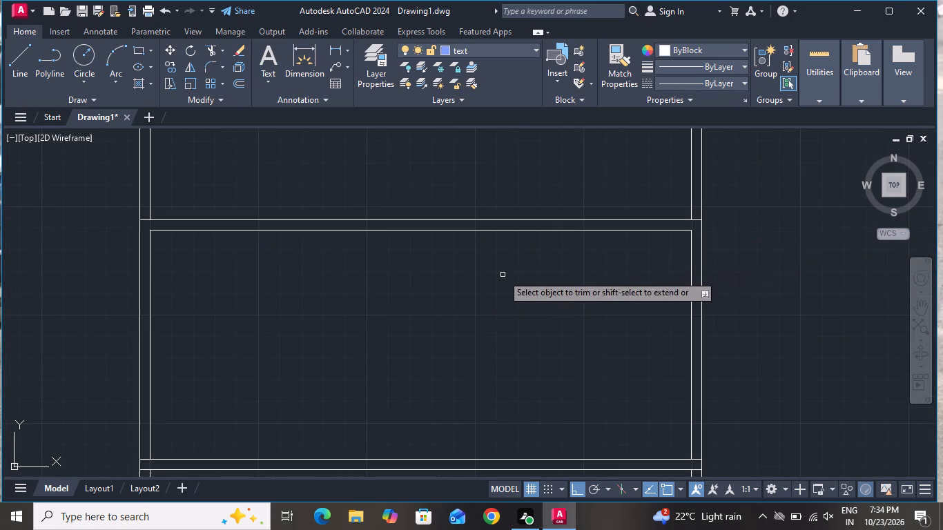
pyautogui.scroll(-3, 491, 284)
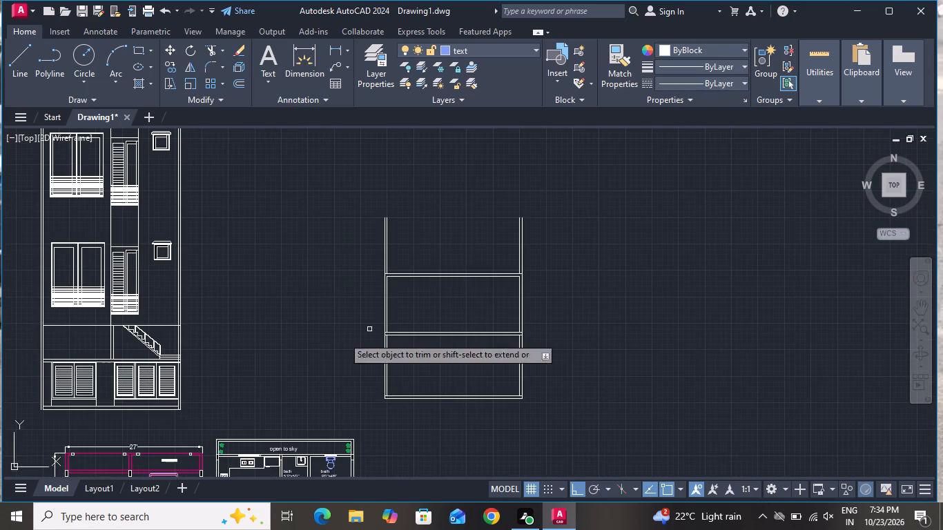
pyautogui.scroll(4, 387, 340)
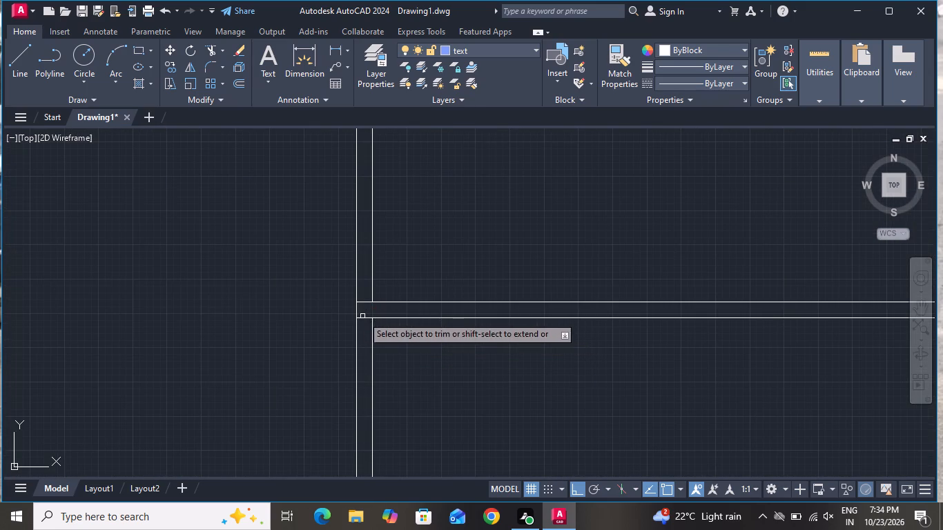
pyautogui.click(362, 316)
pyautogui.click(362, 333)
pyautogui.scroll(-1, 251, 249)
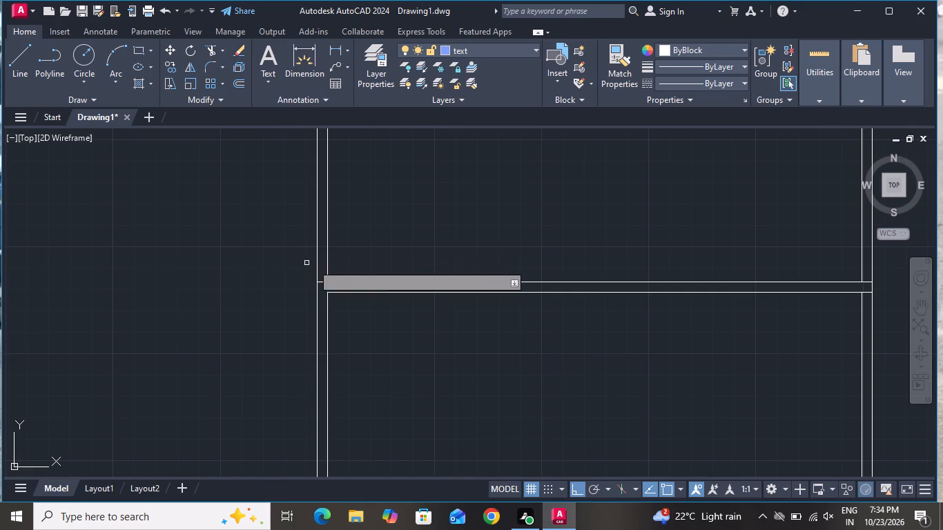
pyautogui.scroll(-2, 559, 239)
pyautogui.scroll(2, 661, 246)
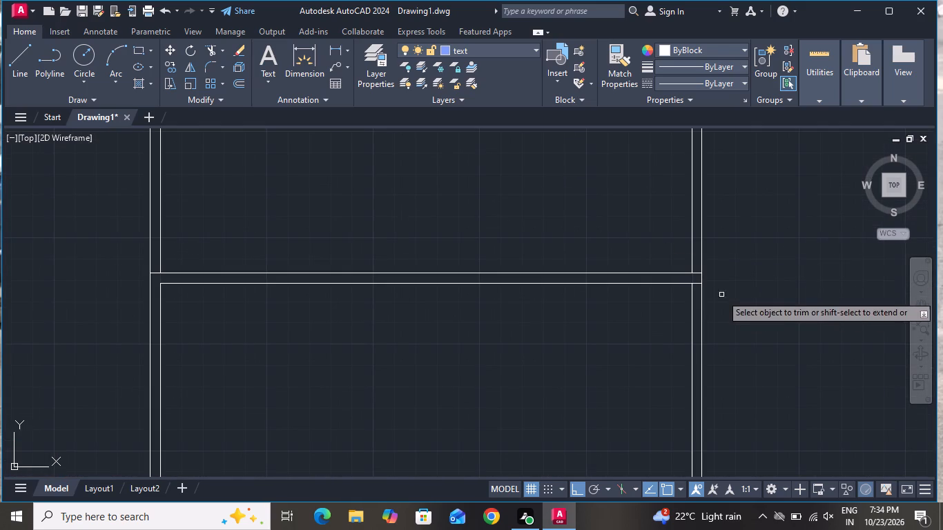
pyautogui.click(697, 282)
pyautogui.click(698, 298)
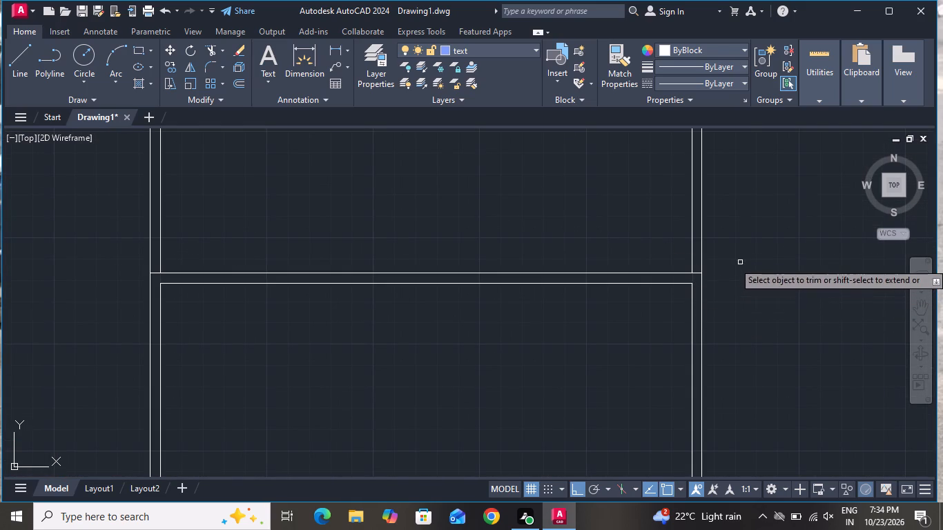
pyautogui.rightClick(740, 262)
pyautogui.click(757, 284)
# Draw a 23'-6" vertical line from the midpoint of the lowest storey's floor line up to the underside of the second storey's top slab.
pyautogui.click(21, 65)
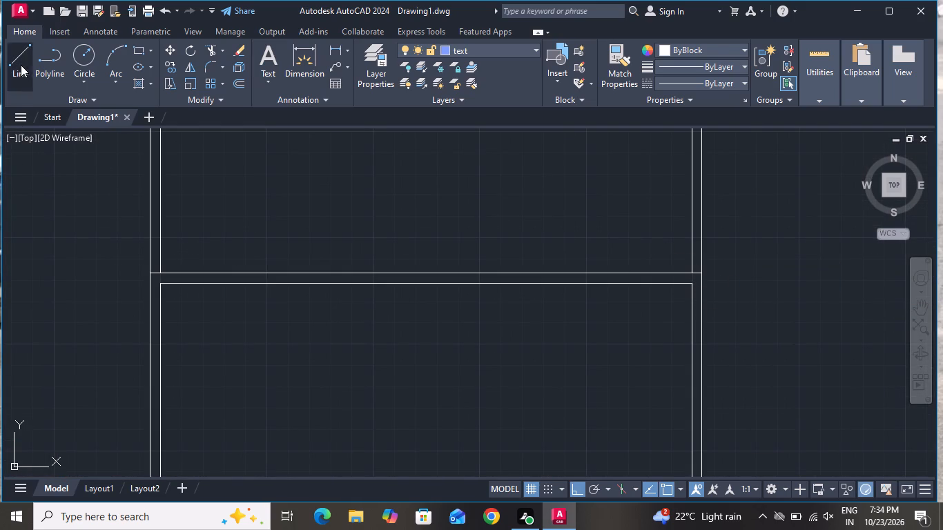
pyautogui.scroll(-2, 141, 117)
pyautogui.scroll(-1, 240, 161)
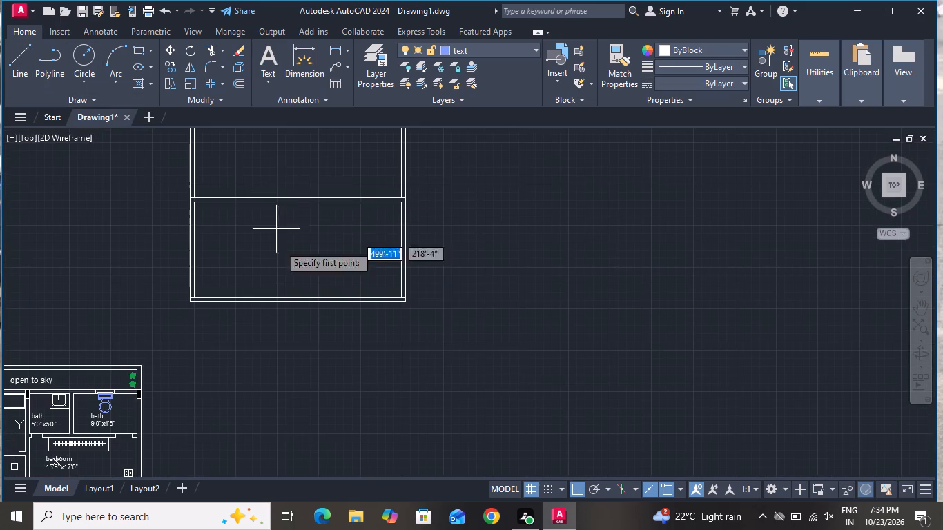
pyautogui.click(299, 297)
pyautogui.scroll(-2, 322, 204)
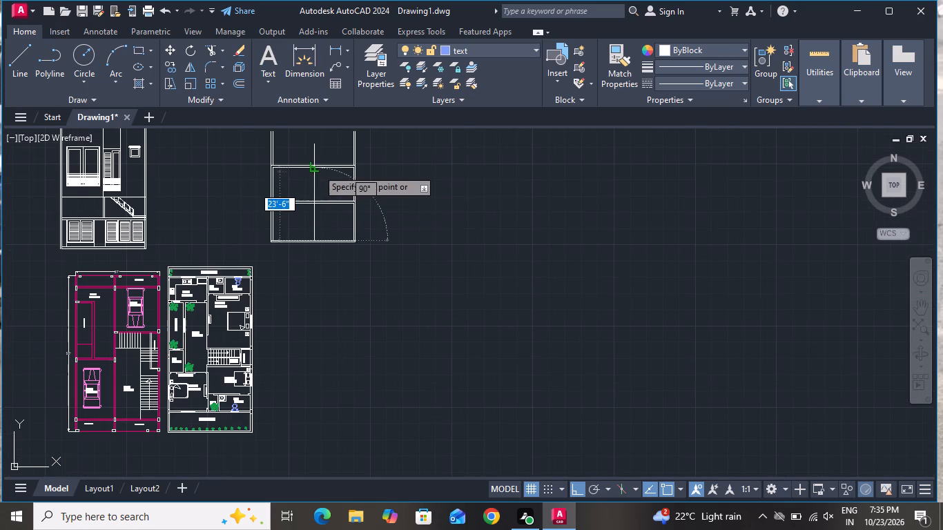
pyautogui.scroll(1, 318, 168)
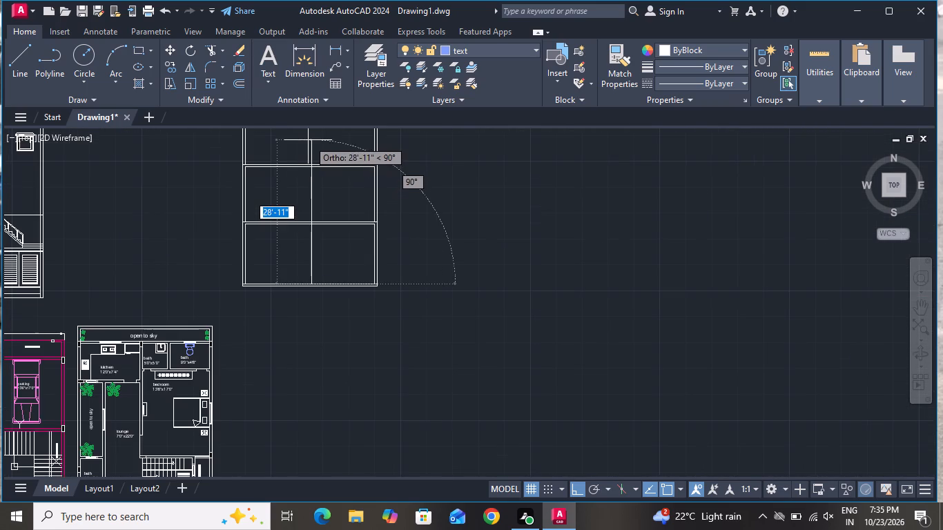
pyautogui.scroll(2, 315, 171)
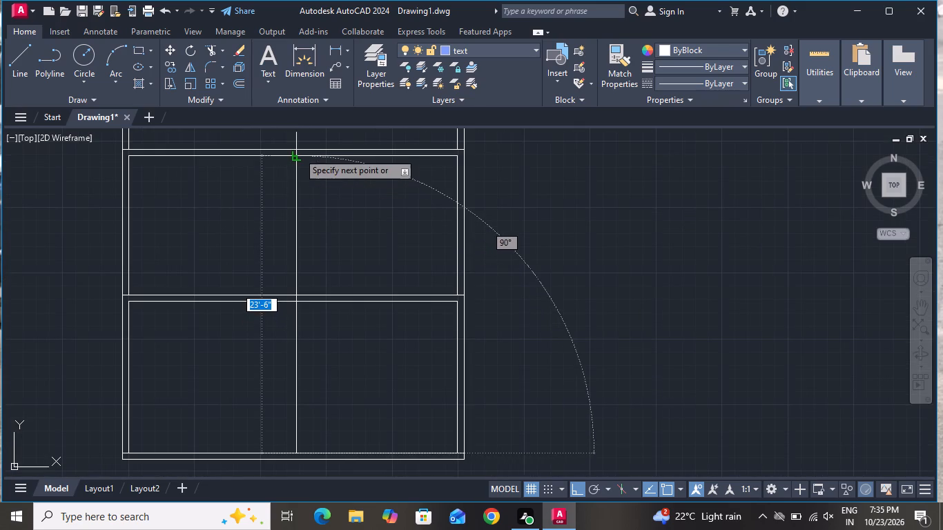
pyautogui.scroll(3, 298, 153)
pyautogui.click(280, 166)
pyautogui.rightClick(282, 177)
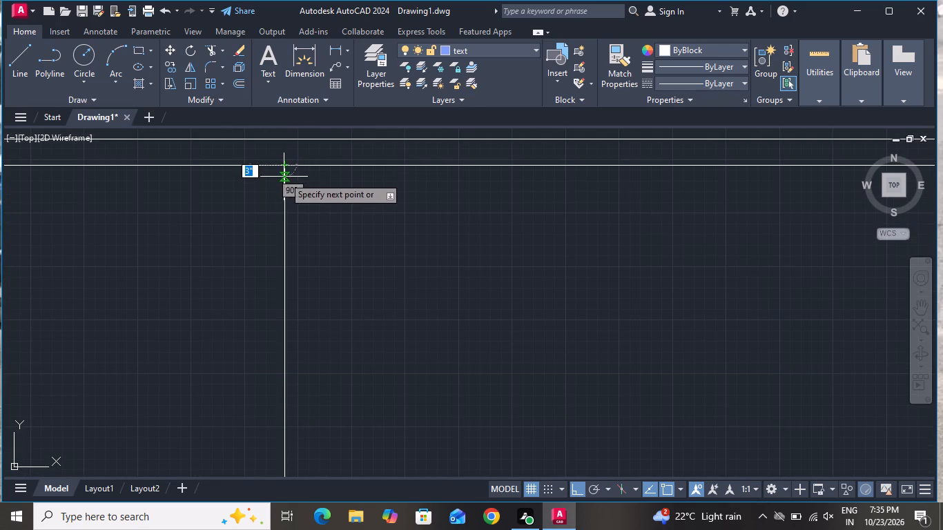
pyautogui.click(309, 203)
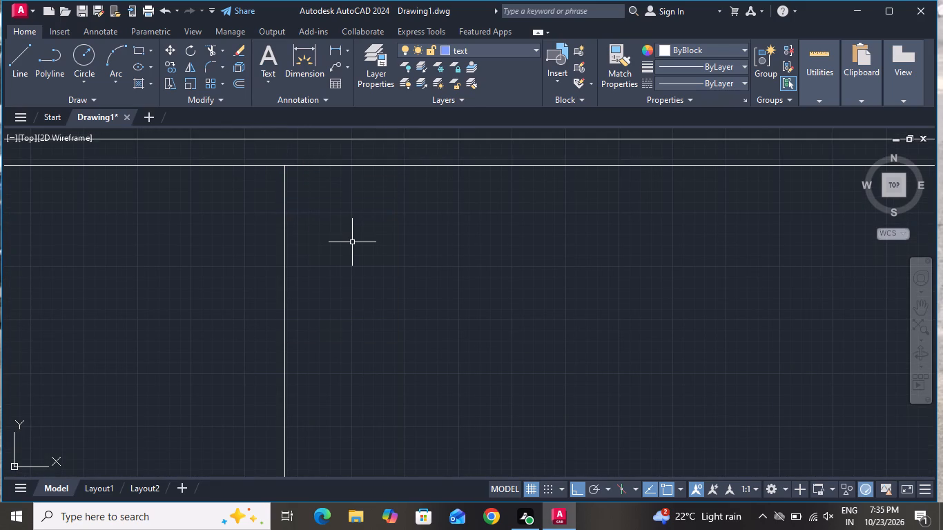
# Offset the vertical centre line by 3" to each side.
pyautogui.write('o 3')
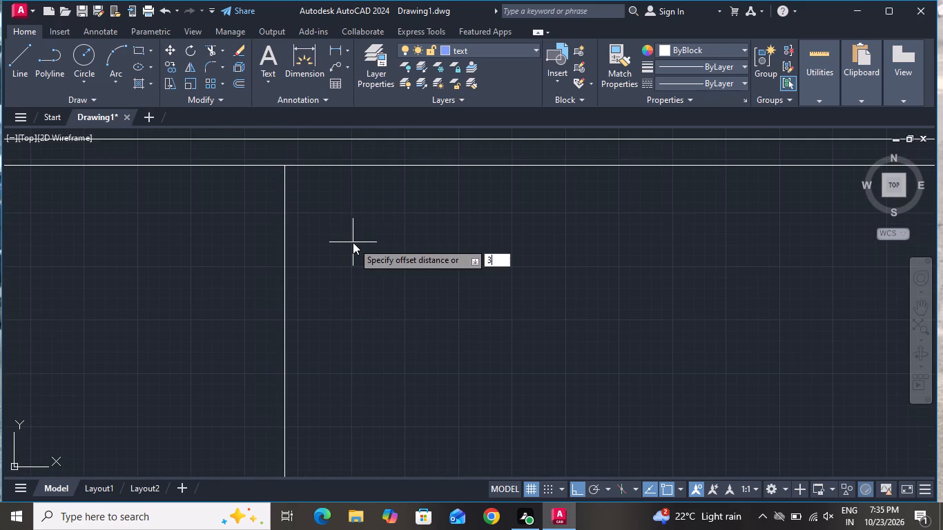
pyautogui.hotkey('shift', '"')
pyautogui.press('Return')
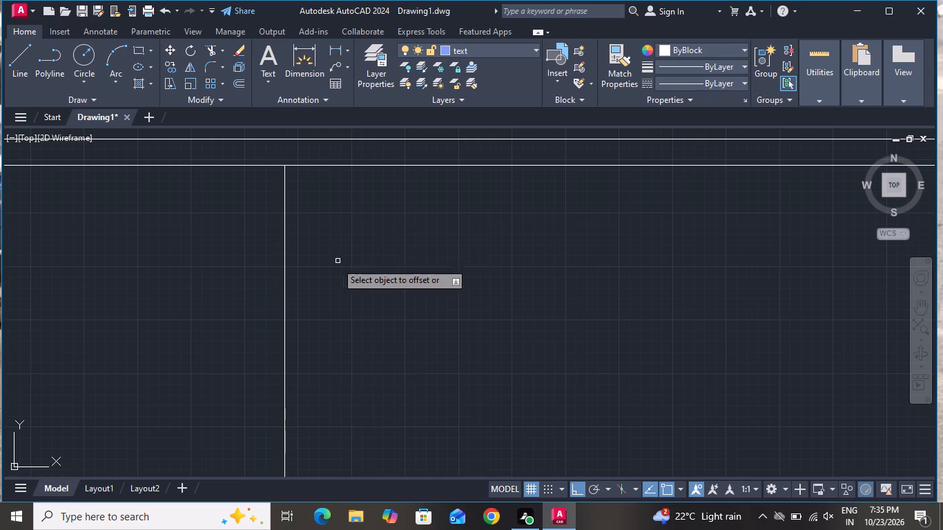
pyautogui.click(282, 269)
pyautogui.click(333, 267)
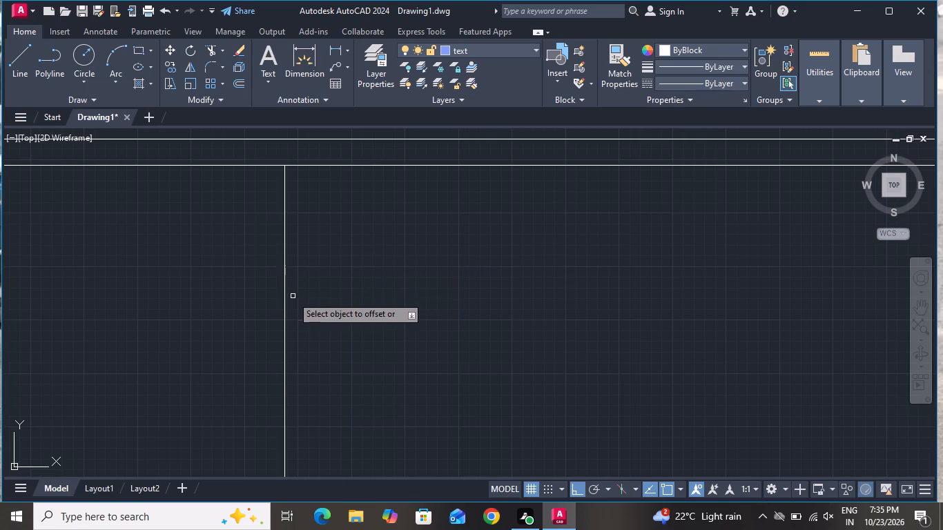
pyautogui.click(284, 308)
pyautogui.click(322, 313)
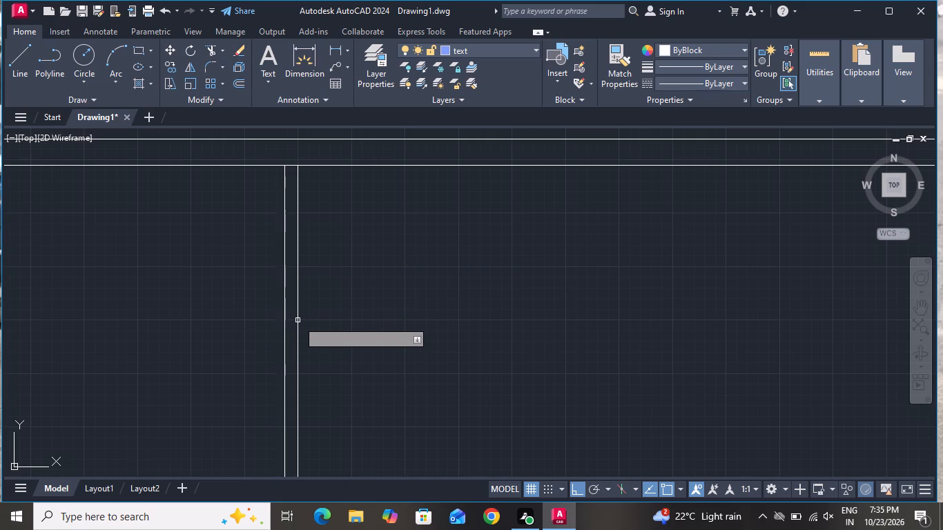
pyautogui.click(284, 320)
pyautogui.click(235, 321)
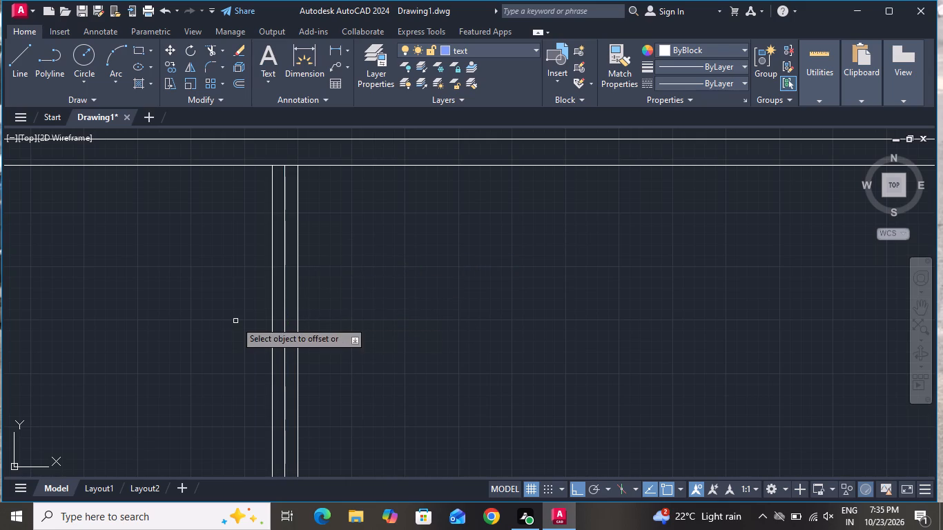
pyautogui.rightClick(233, 316)
pyautogui.click(285, 342)
# Delete the original centre line between the two offset lines.
pyautogui.click(286, 335)
pyautogui.click(282, 341)
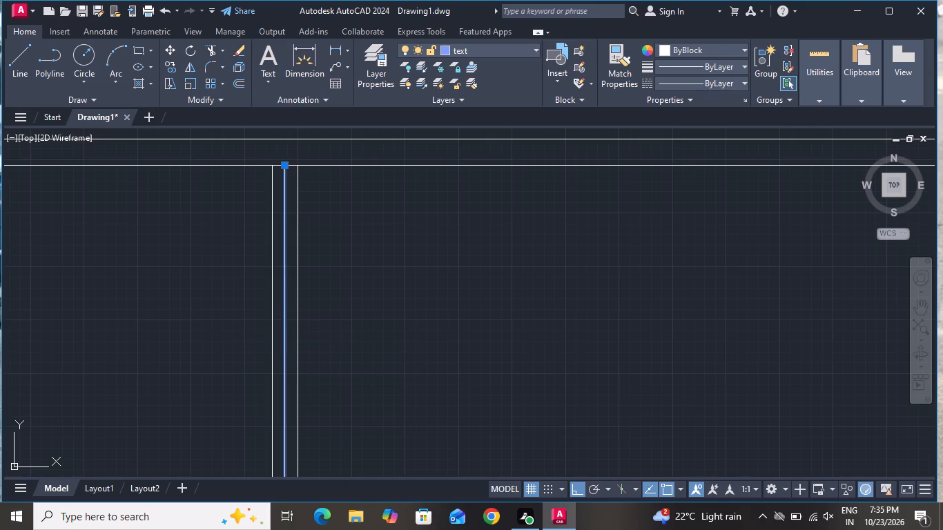
pyautogui.click(285, 339)
pyautogui.press('Delete')
# Draw a 6" horizontal line across the left side wall, a short distance below the second storey's top slab.
pyautogui.scroll(-4, 309, 331)
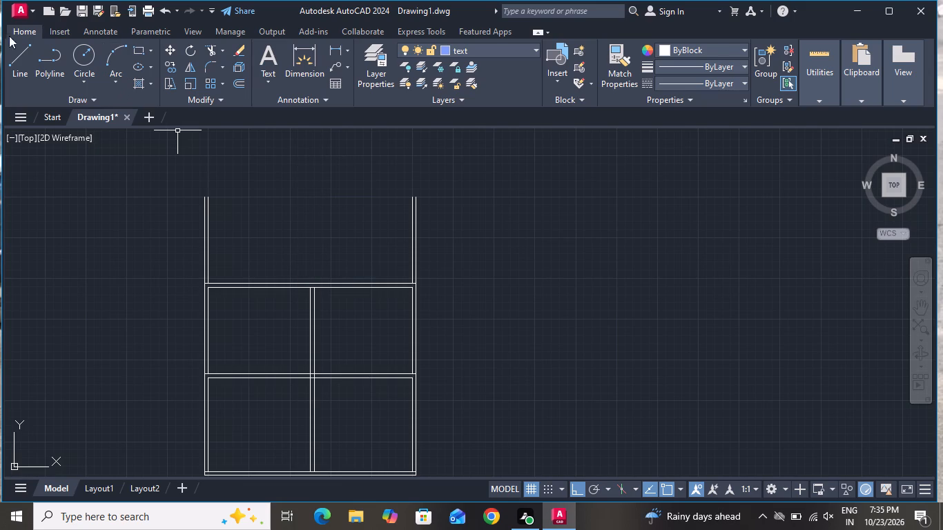
pyautogui.click(14, 52)
pyautogui.scroll(2, 204, 314)
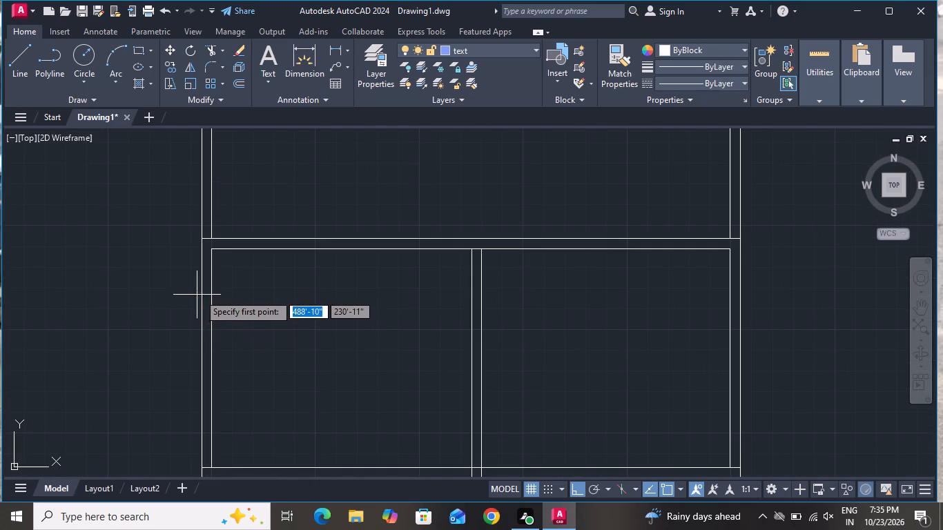
pyautogui.click(200, 291)
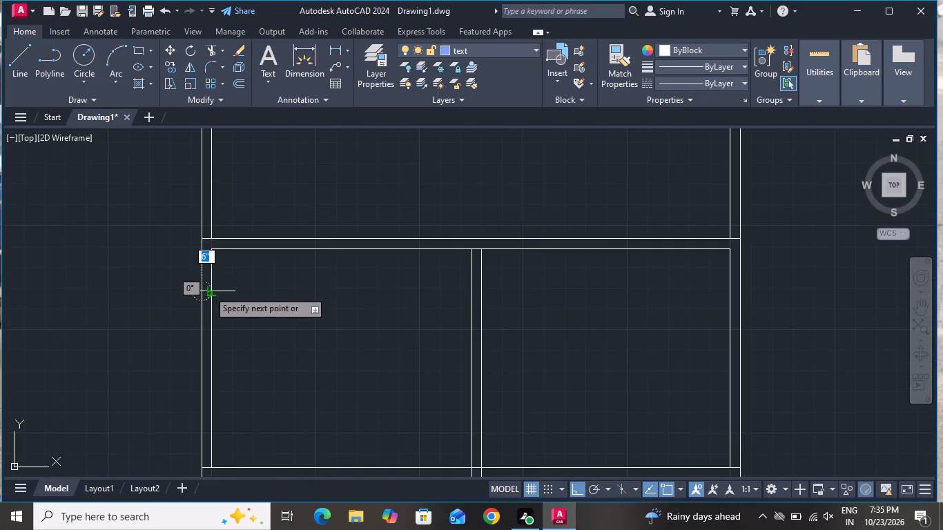
pyautogui.click(208, 291)
pyautogui.rightClick(210, 291)
pyautogui.click(221, 307)
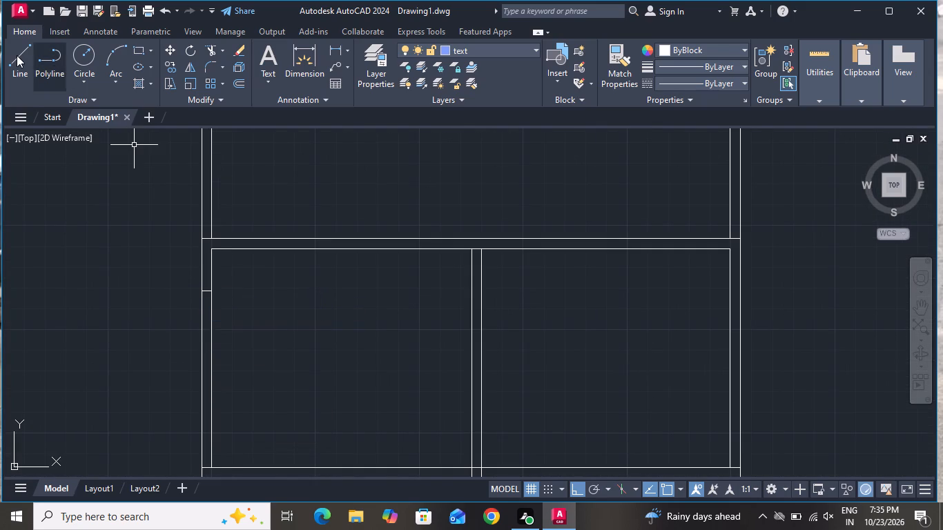
# Draw a matching horizontal line across the second storey's central wall, level with the short line on the left side wall.
pyautogui.click(14, 54)
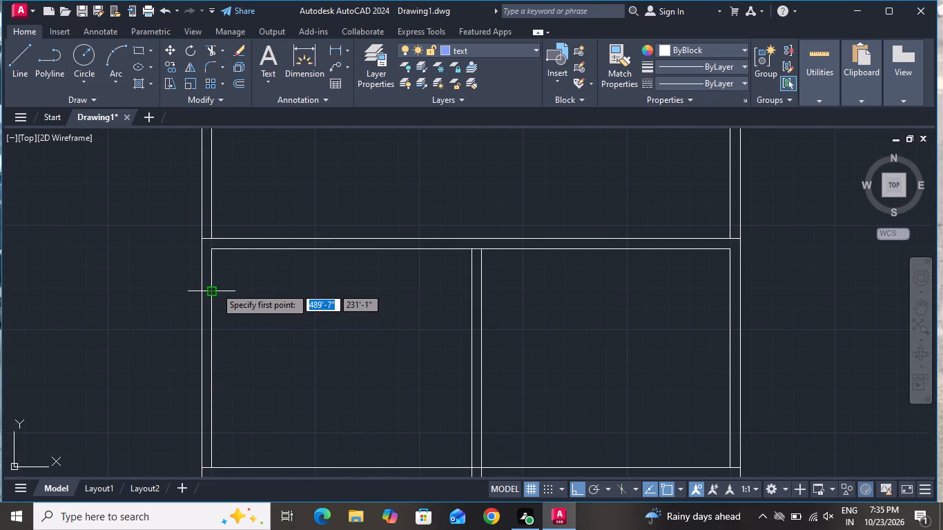
pyautogui.click(472, 289)
pyautogui.click(481, 289)
pyautogui.rightClick(476, 288)
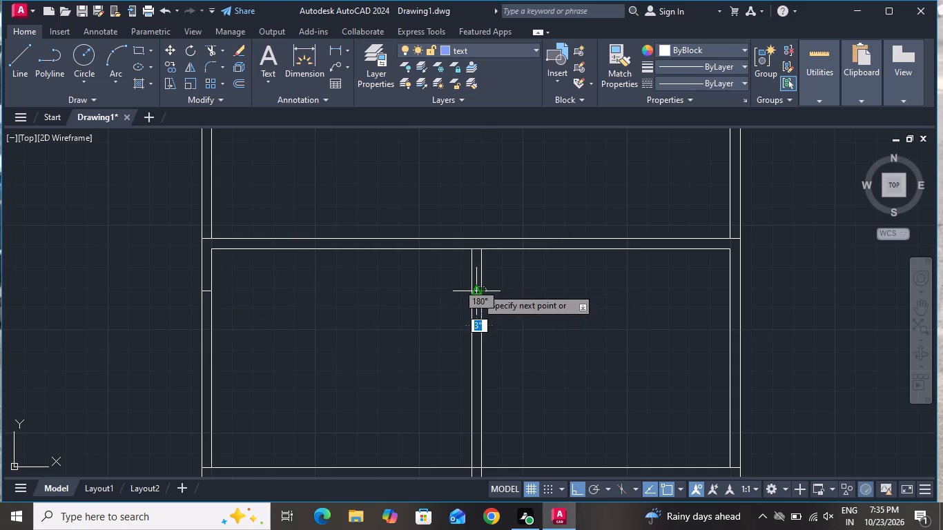
pyautogui.click(492, 309)
# Draw a matching horizontal line across the second storey's right side wall, level with the short line on the central wall.
pyautogui.click(10, 50)
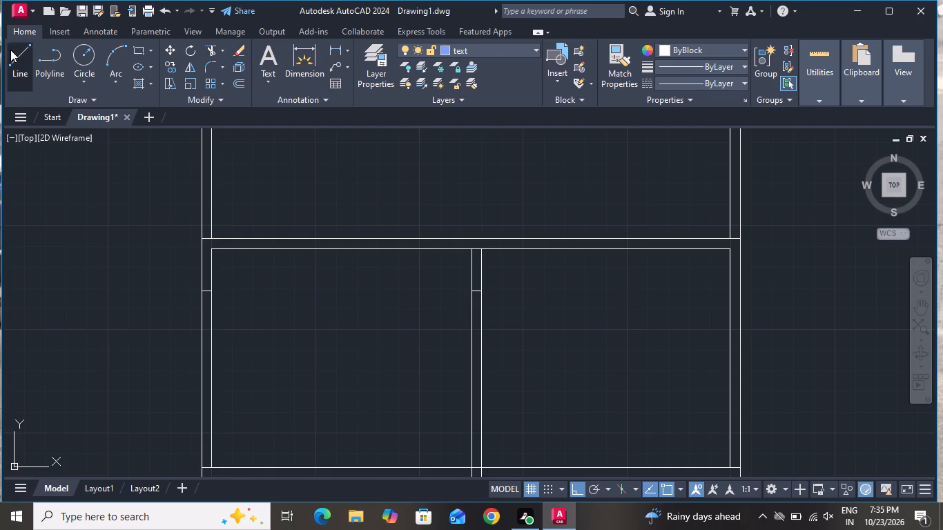
pyautogui.scroll(1, 489, 308)
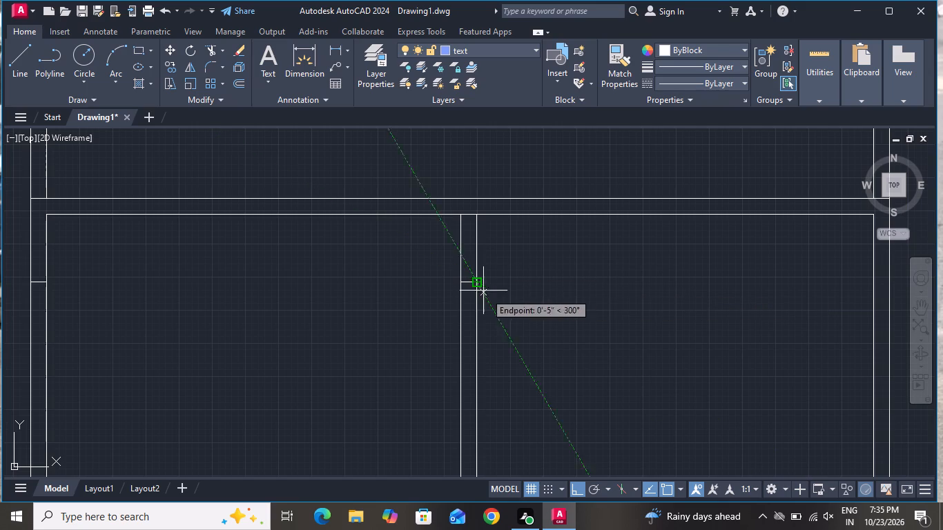
pyautogui.scroll(-1, 592, 291)
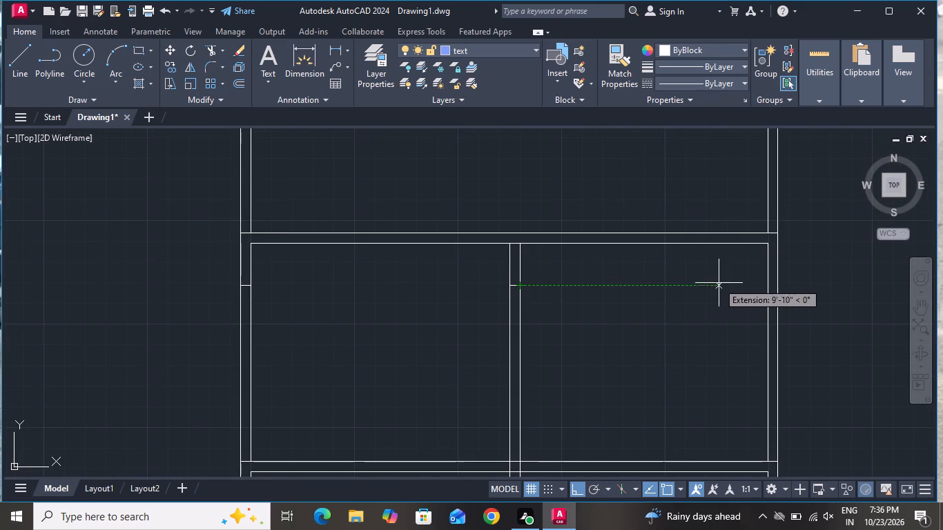
pyautogui.click(768, 288)
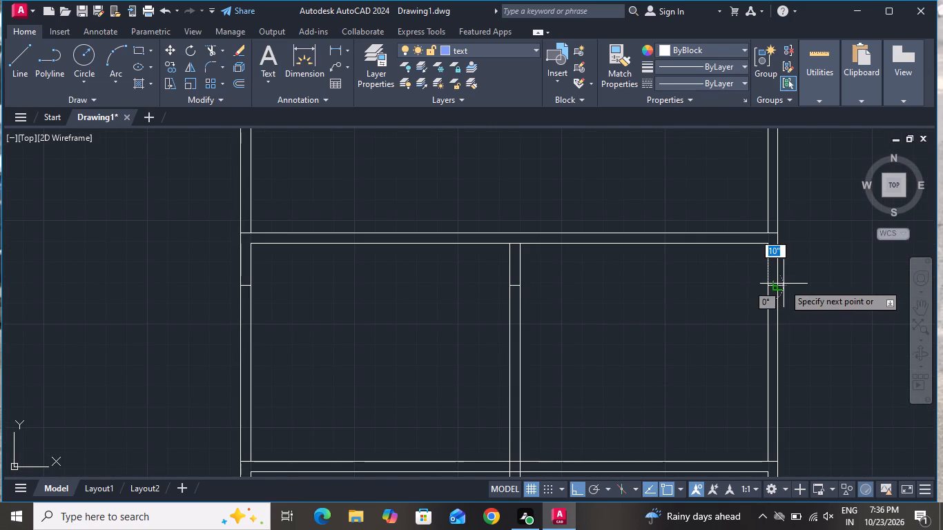
pyautogui.click(777, 284)
pyautogui.rightClick(768, 281)
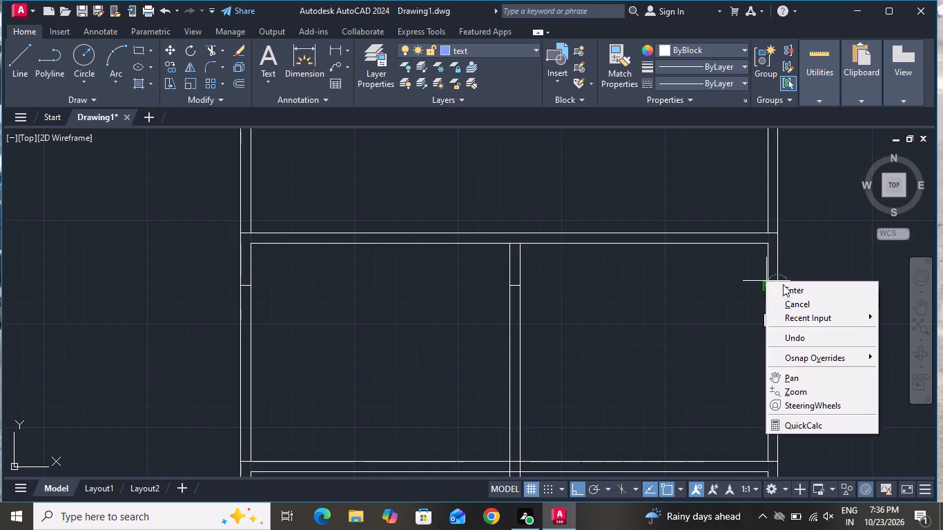
pyautogui.click(795, 300)
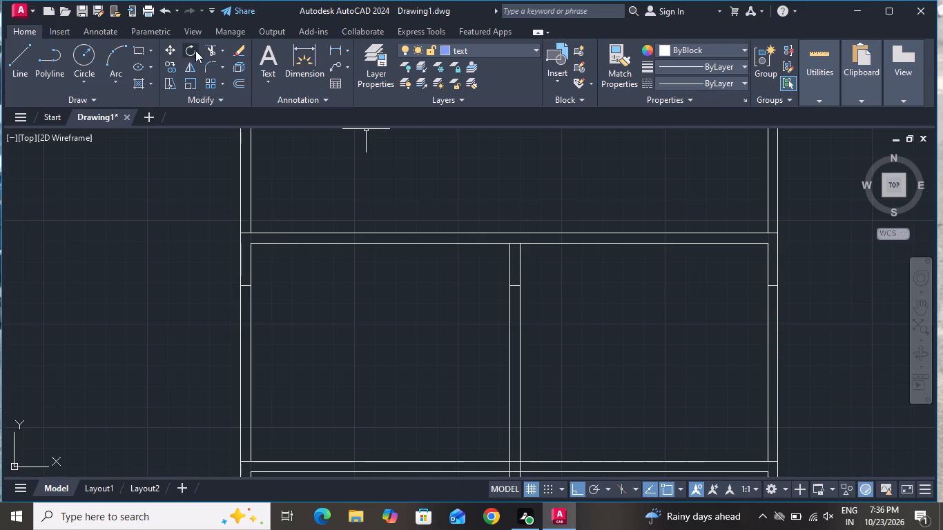
# Trim the underside line of the second storey's top slab between the two central wall lines.
pyautogui.click(208, 50)
pyautogui.scroll(2, 533, 265)
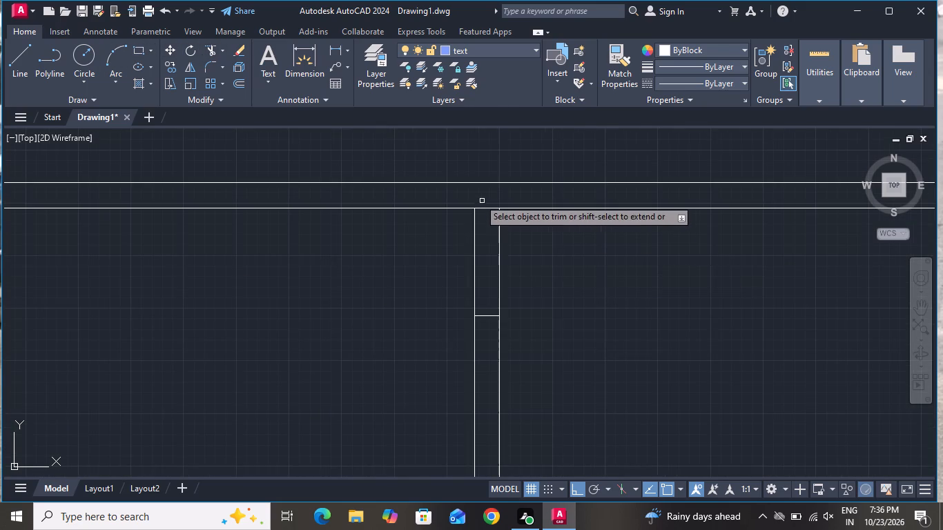
pyautogui.click(486, 193)
pyautogui.click(480, 233)
pyautogui.rightClick(316, 249)
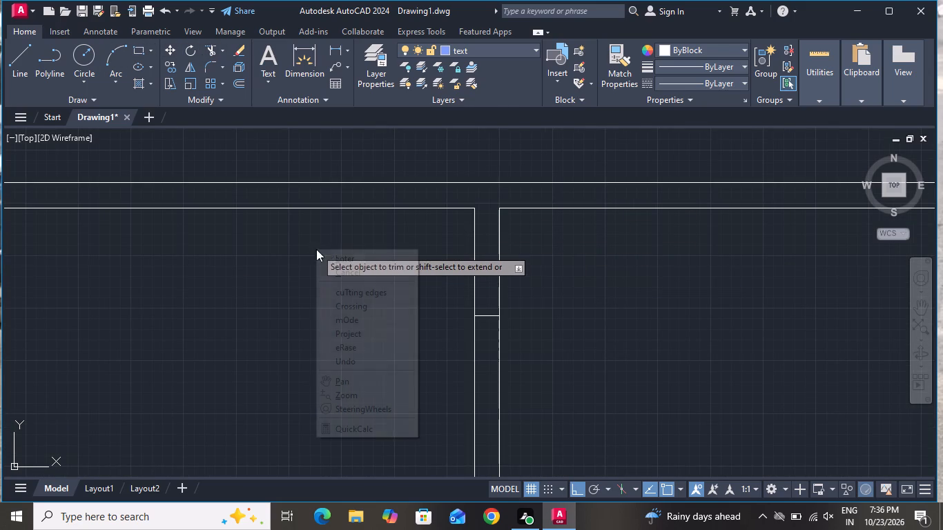
pyautogui.click(341, 271)
# Fill the second storey's top slab and the wall drops above the three short lines with a solid 0,0,0 hatch.
pyautogui.click(142, 83)
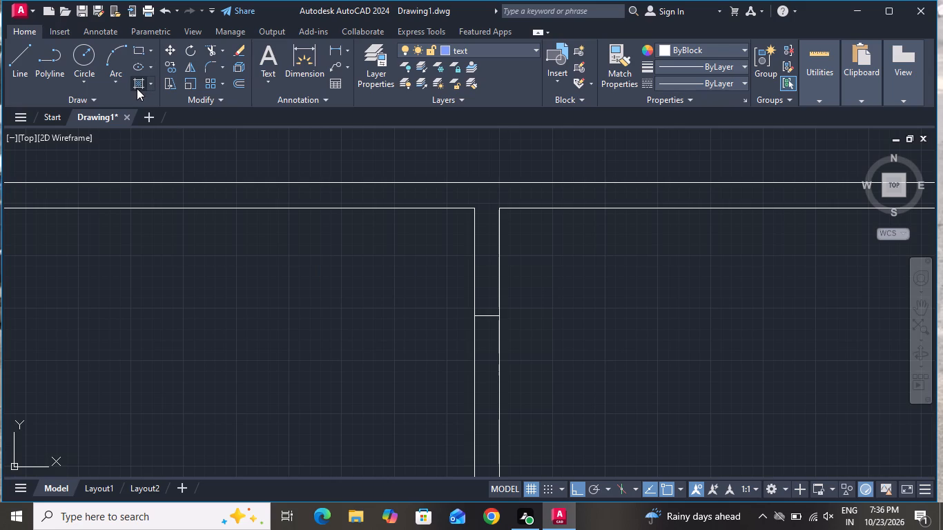
pyautogui.click(137, 57)
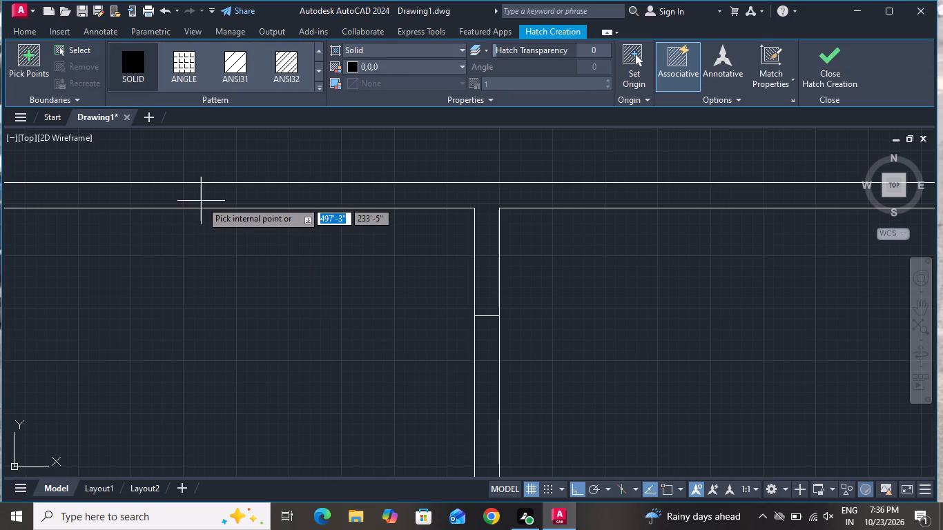
pyautogui.click(201, 200)
pyautogui.scroll(-2, 202, 199)
pyautogui.scroll(-1, 393, 251)
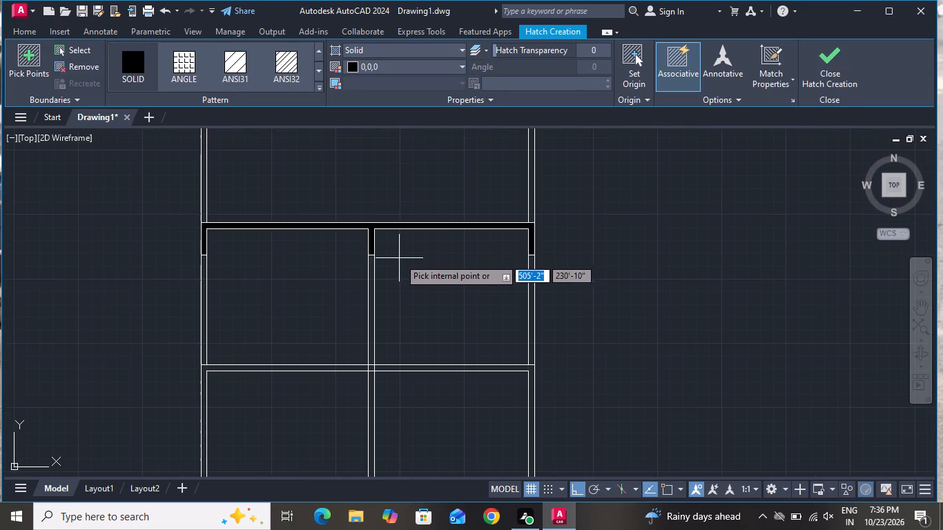
pyautogui.rightClick(401, 276)
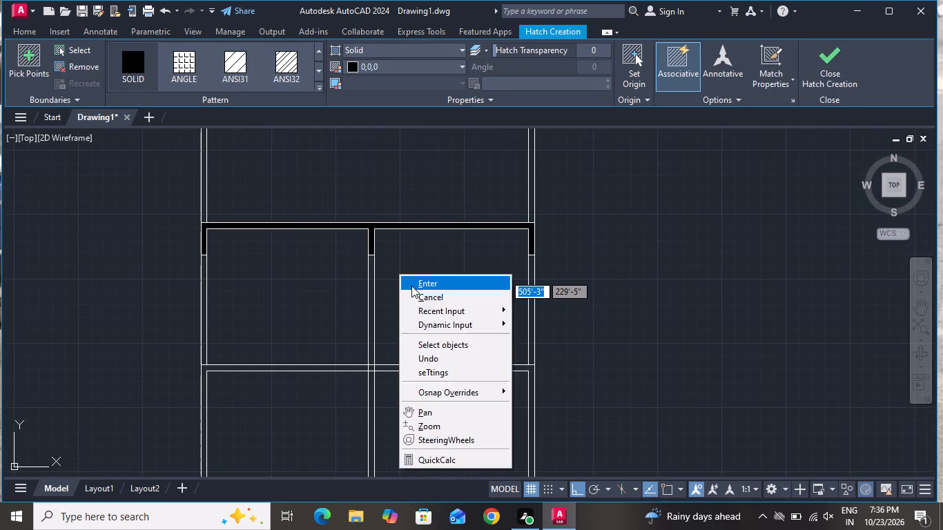
pyautogui.click(416, 293)
# Draw a 6" horizontal line across the lowest storey's left side wall, a short distance below the slab between the two storeys.
pyautogui.click(28, 24)
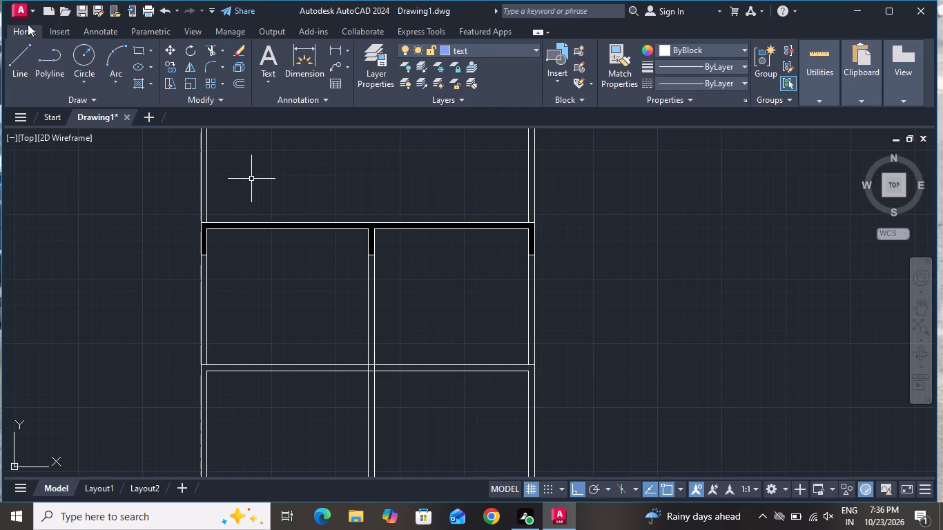
pyautogui.click(21, 50)
pyautogui.scroll(-2, 145, 135)
pyautogui.scroll(1, 186, 248)
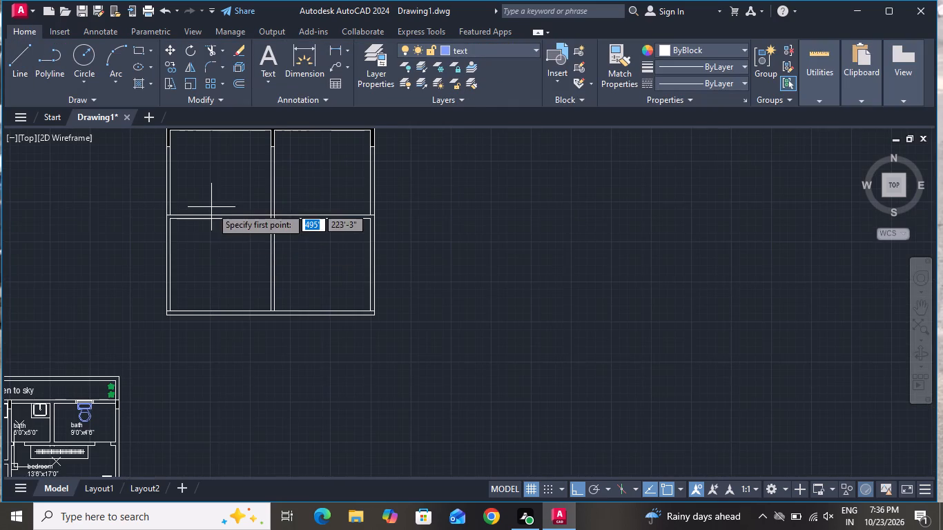
pyautogui.scroll(3, 169, 233)
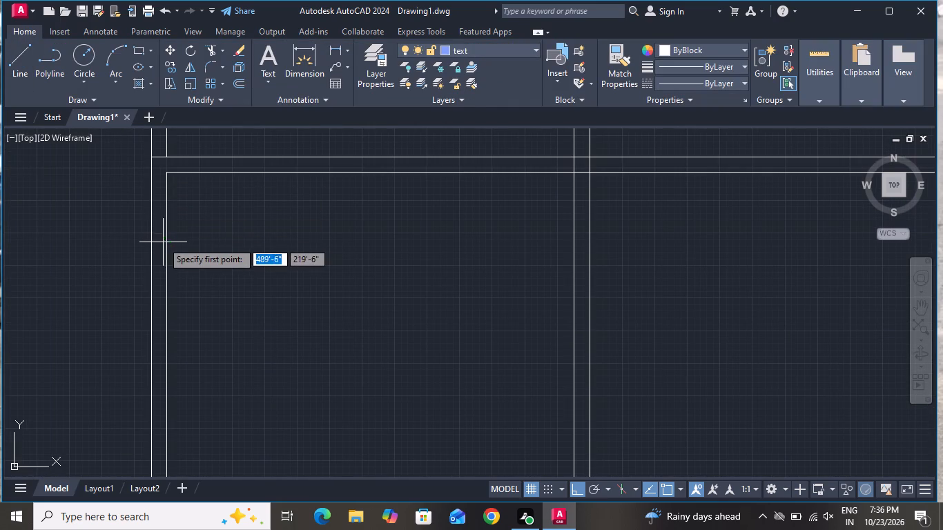
pyautogui.click(151, 235)
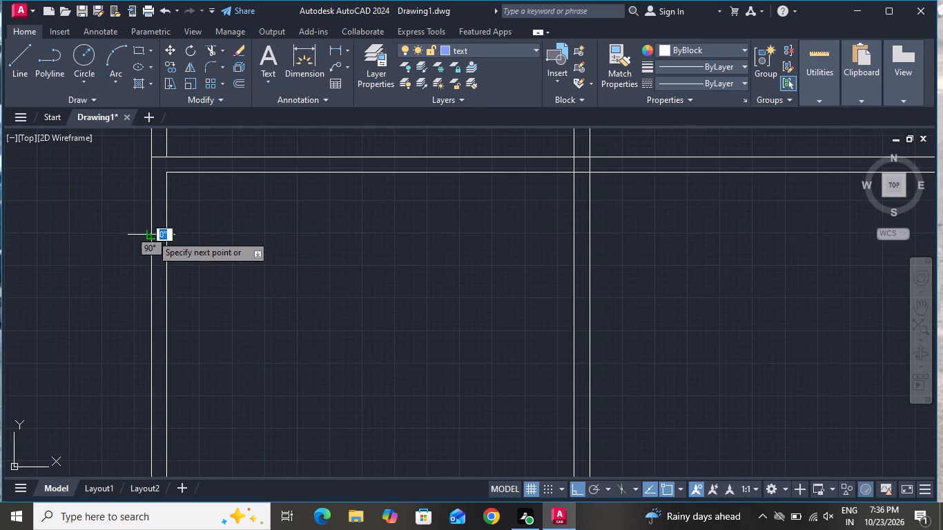
pyautogui.click(162, 234)
pyautogui.rightClick(165, 236)
pyautogui.click(188, 257)
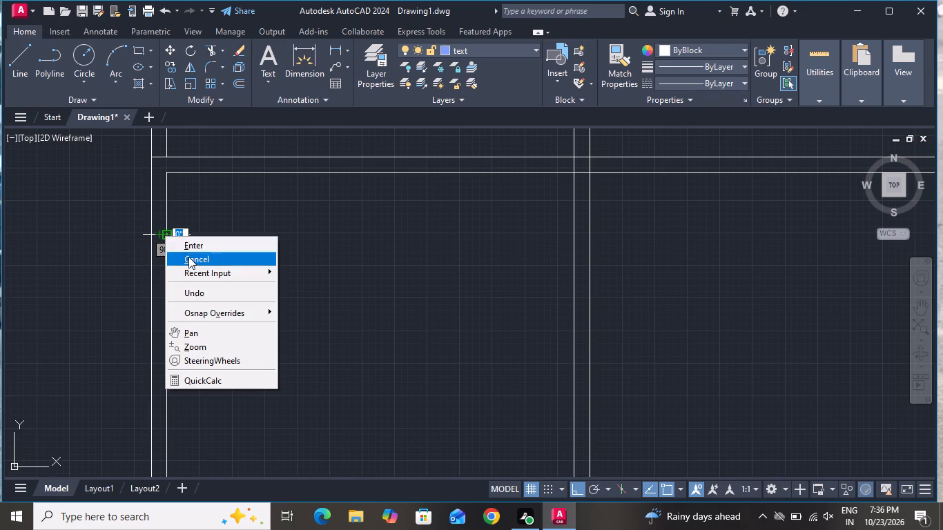
# Draw a matching horizontal line across the lowest storey's central wall, level with the short line on the left side wall.
pyautogui.click(23, 65)
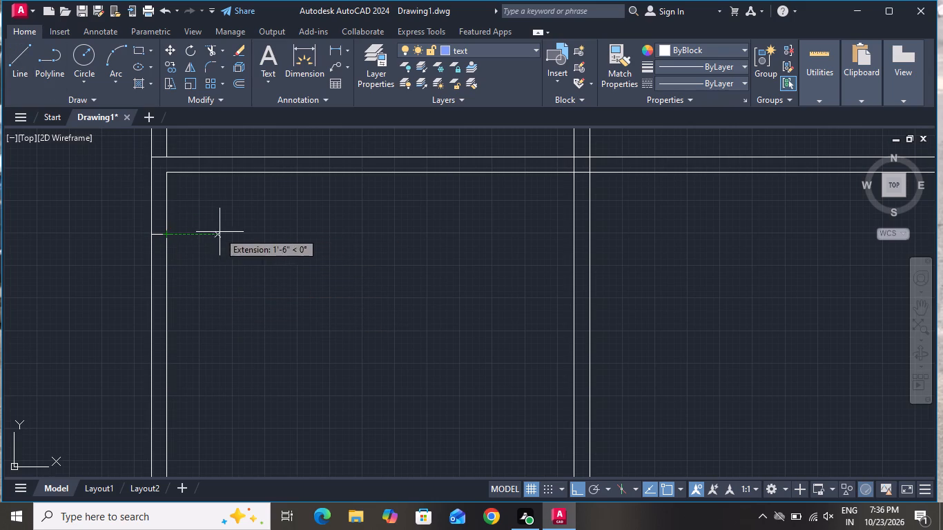
pyautogui.click(573, 233)
pyautogui.click(590, 232)
pyautogui.rightClick(587, 226)
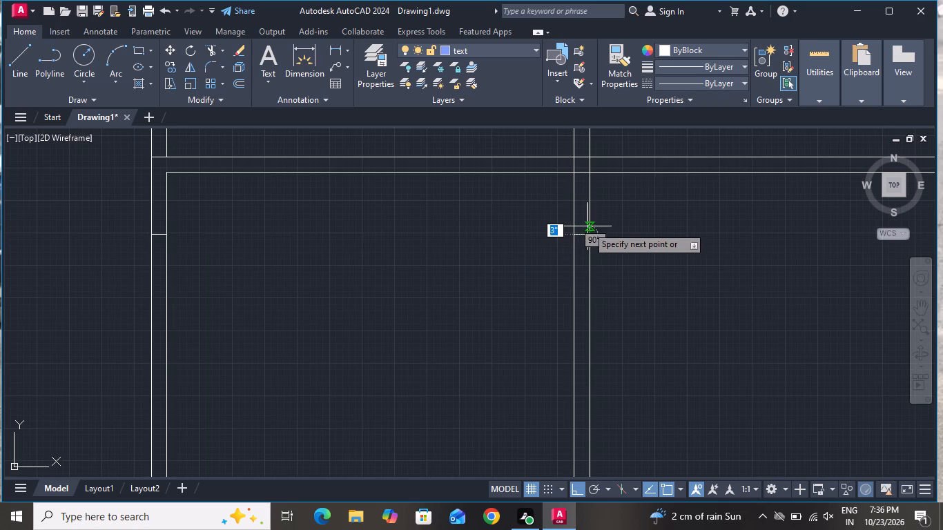
pyautogui.click(601, 244)
# Draw a matching 6" horizontal line across the lowest storey's right side wall, level with the short line on the central wall.
pyautogui.click(11, 68)
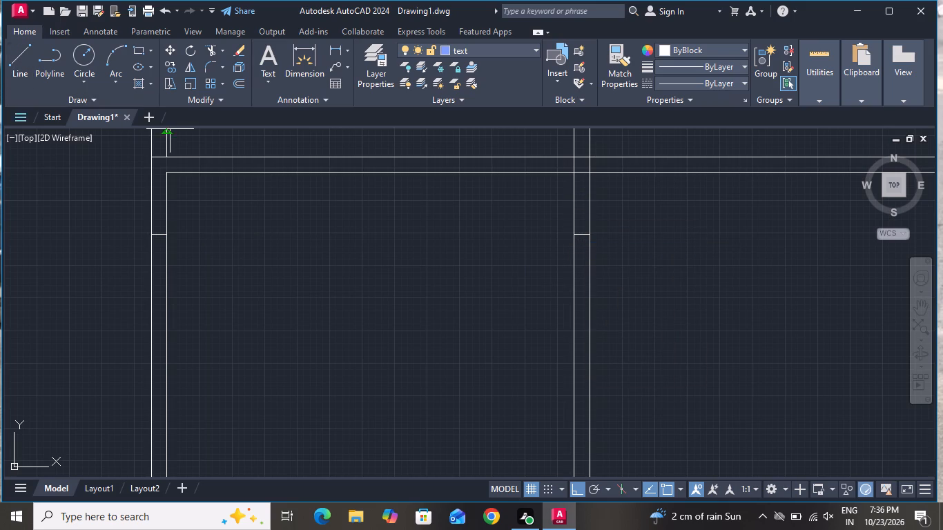
pyautogui.scroll(-2, 100, 228)
pyautogui.scroll(2, 273, 227)
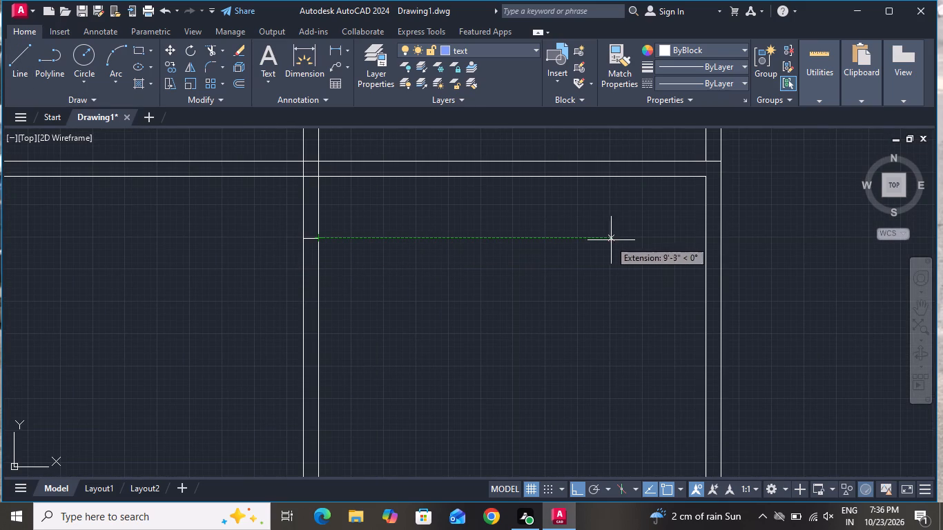
pyautogui.click(703, 235)
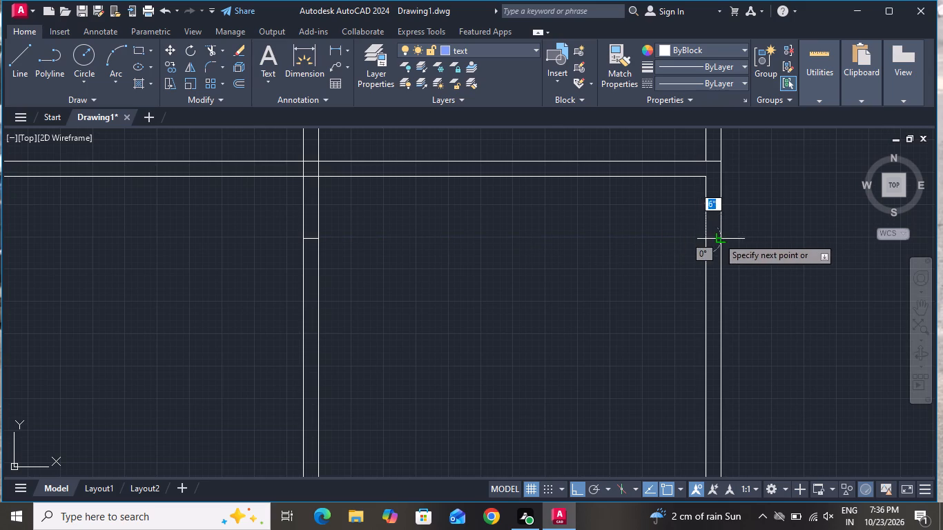
pyautogui.click(718, 237)
pyautogui.rightClick(701, 244)
pyautogui.click(729, 259)
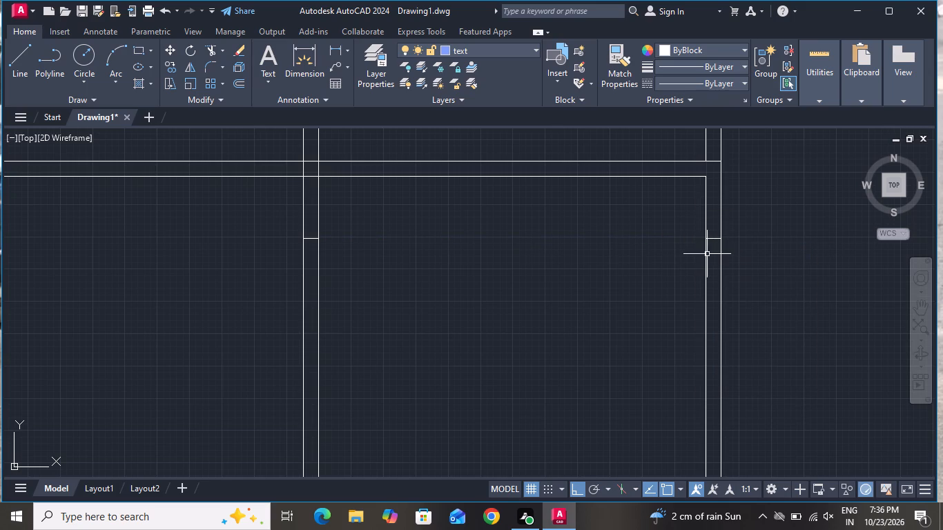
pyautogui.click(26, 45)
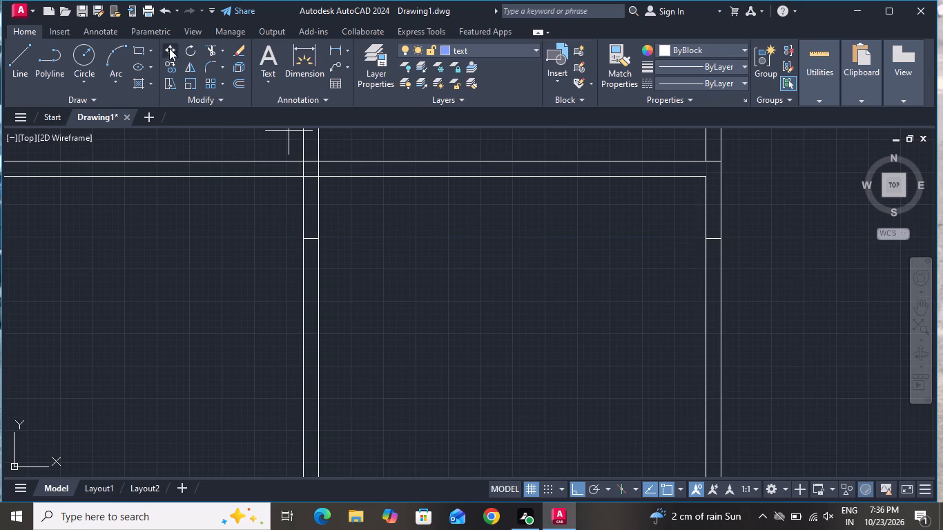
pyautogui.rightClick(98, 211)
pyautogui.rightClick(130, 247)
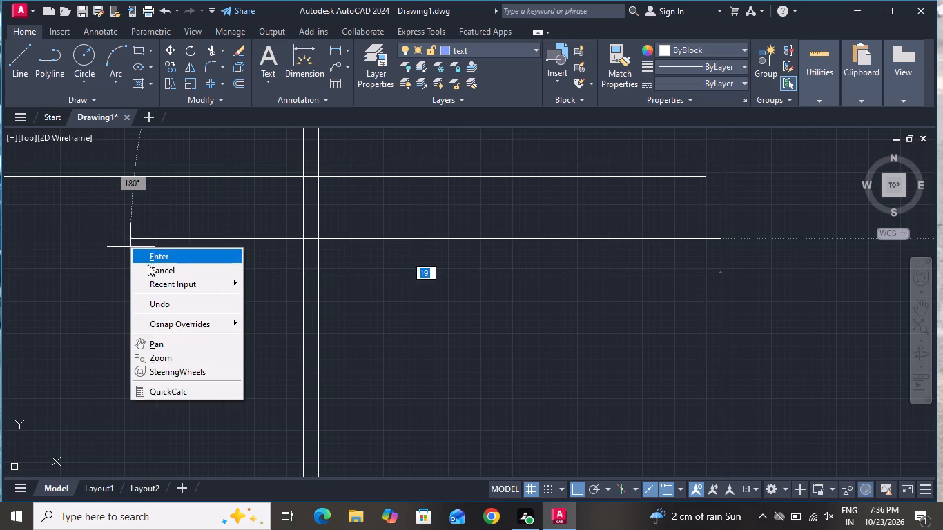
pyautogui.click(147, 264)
# Trim the central wall lines inside the slab between the two storeys, and the slab's underside line between those wall lines.
pyautogui.click(216, 56)
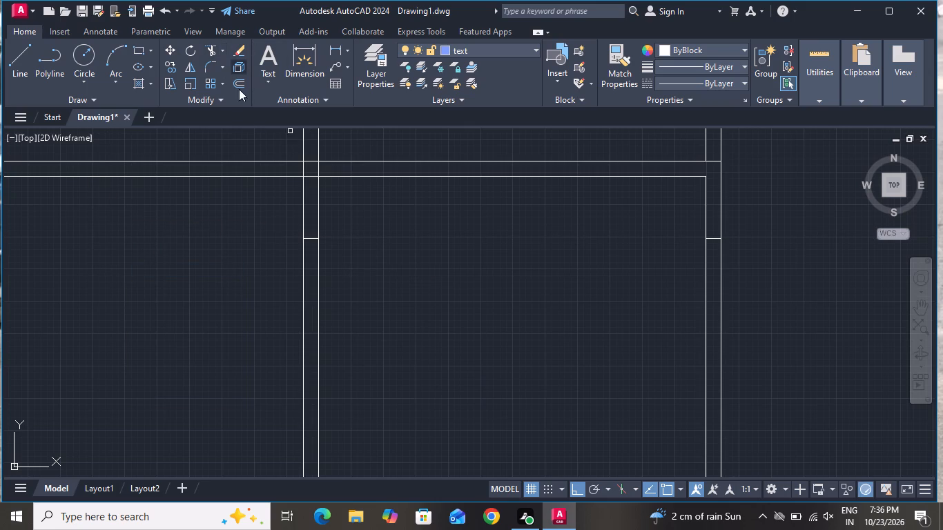
pyautogui.scroll(2, 293, 168)
pyautogui.click(293, 168)
pyautogui.click(369, 166)
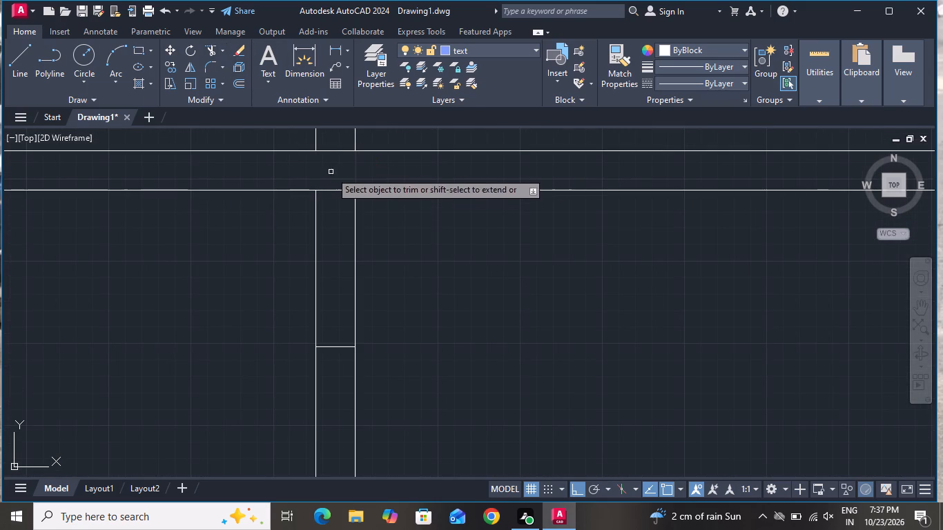
pyautogui.click(331, 170)
pyautogui.click(329, 233)
pyautogui.scroll(-3, 343, 222)
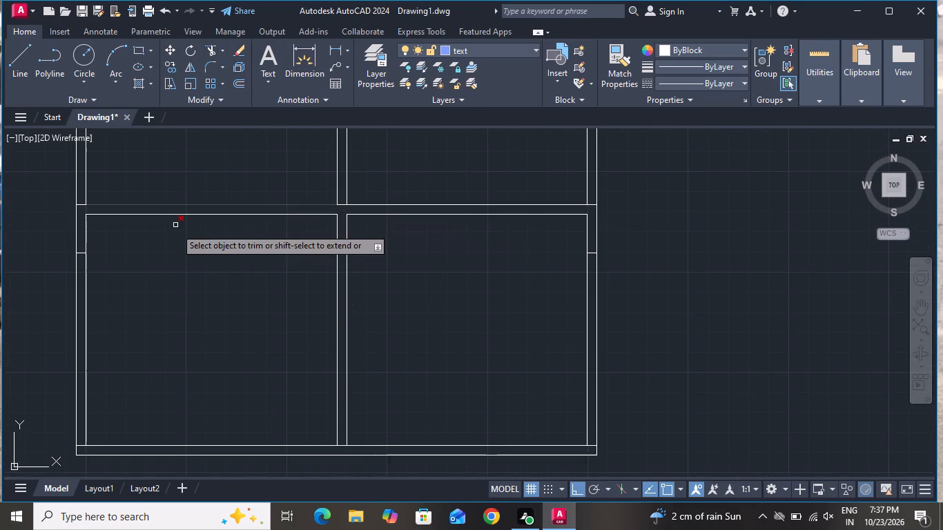
pyautogui.rightClick(175, 244)
pyautogui.click(217, 268)
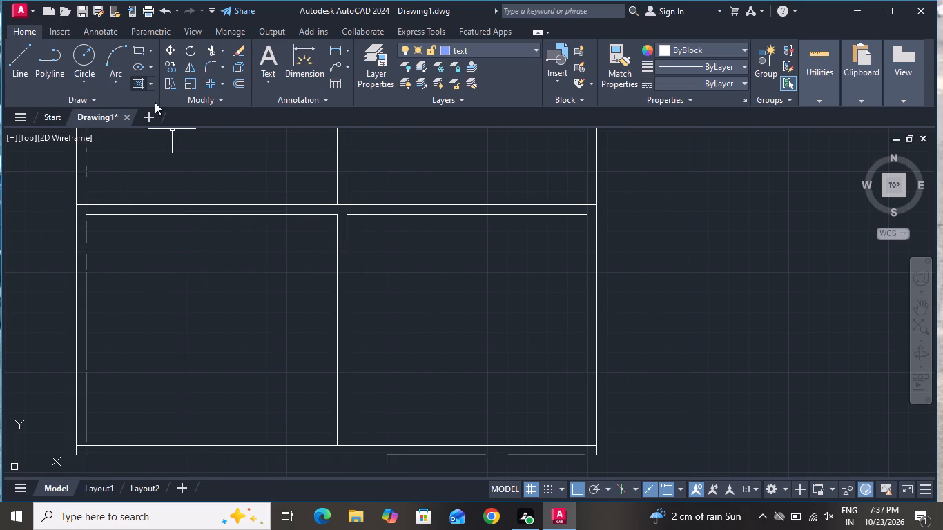
# Solid-hatch the slab between the two storeys together with its beam drops at the side and central walls.
pyautogui.click(142, 86)
pyautogui.click(117, 63)
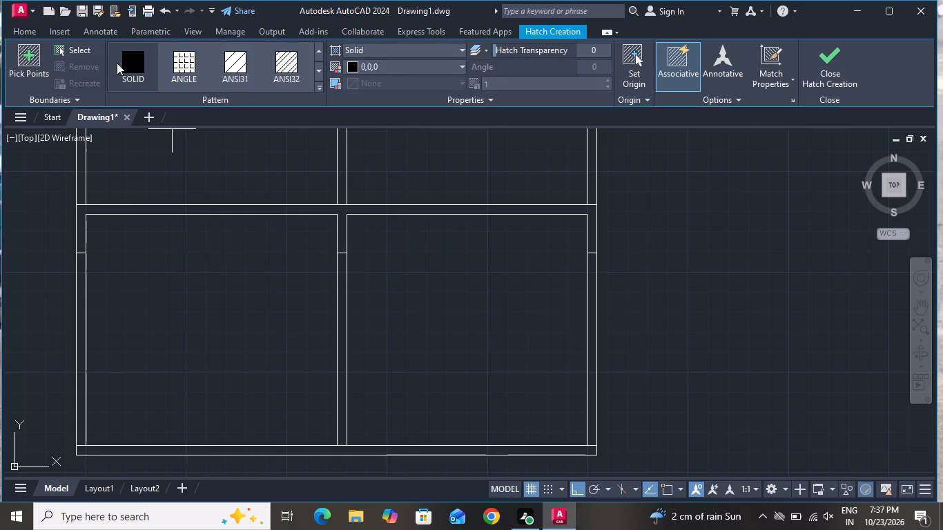
pyautogui.click(153, 71)
pyautogui.click(142, 62)
pyautogui.scroll(1, 101, 224)
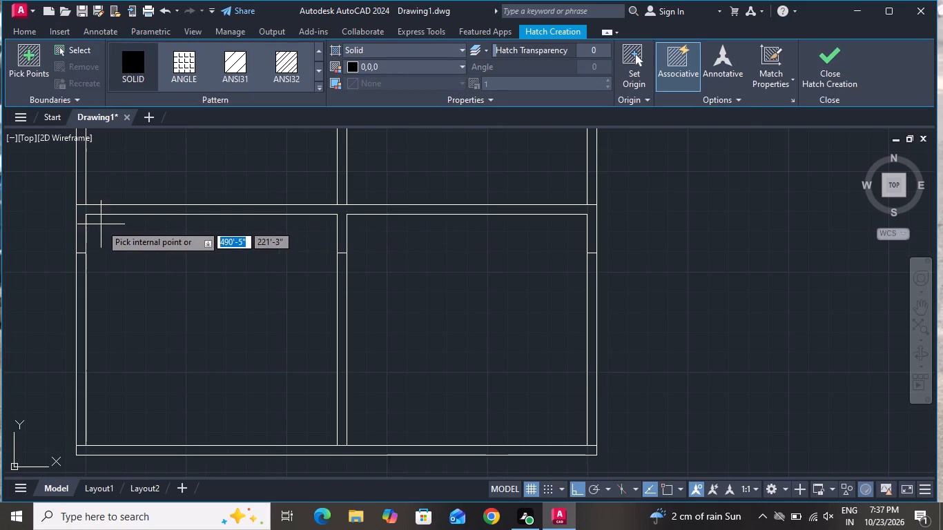
pyautogui.click(109, 202)
pyautogui.scroll(-2, 120, 219)
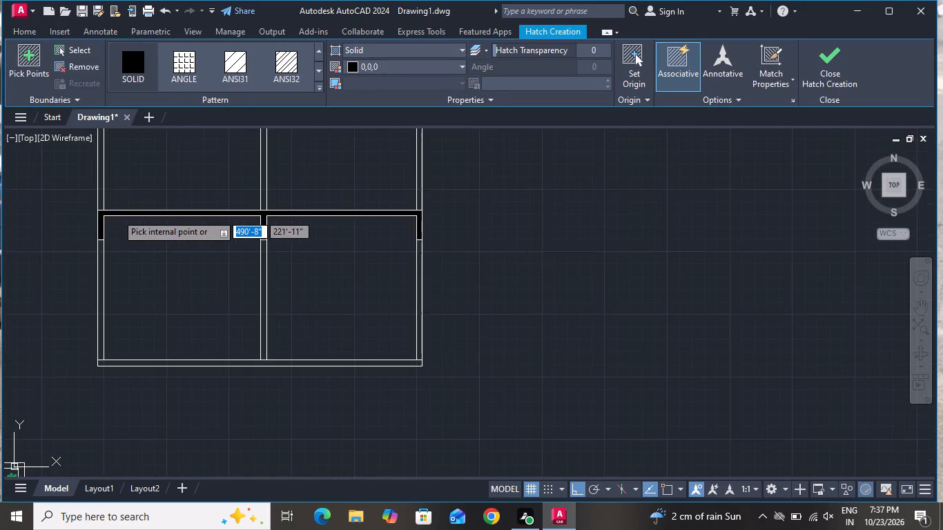
pyautogui.scroll(-2, 126, 233)
pyautogui.rightClick(234, 257)
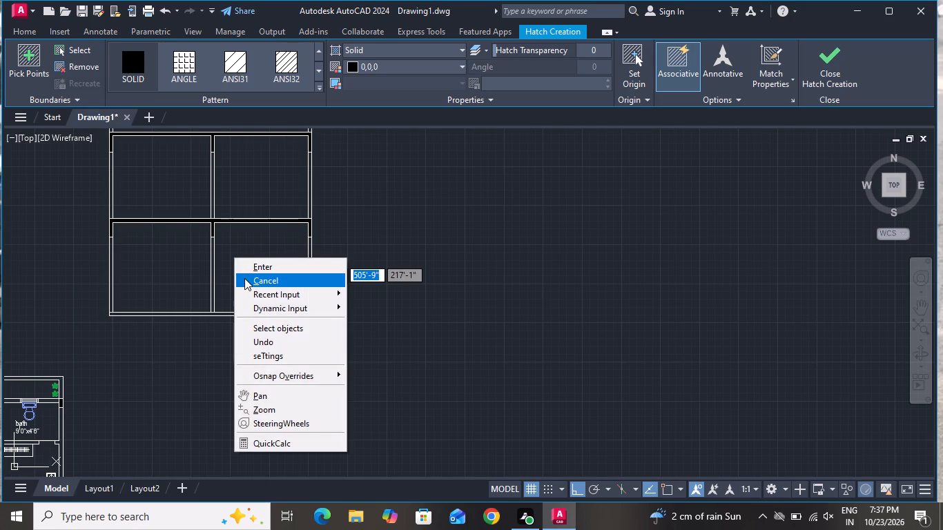
pyautogui.click(244, 278)
pyautogui.scroll(-1, 242, 279)
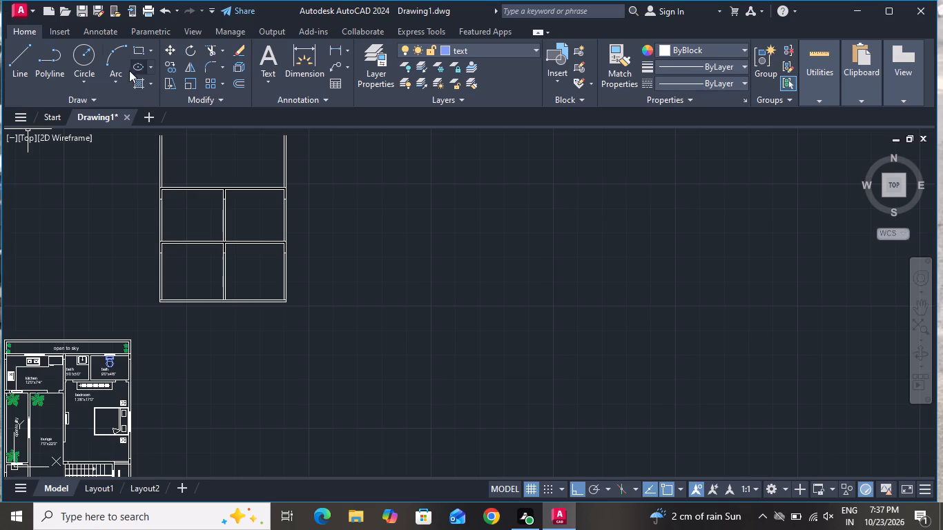
# Draw a three-sided opening outline about 10' wide and 6' high, standing on the floor slab in the lowest storey's left bay.
pyautogui.click(22, 70)
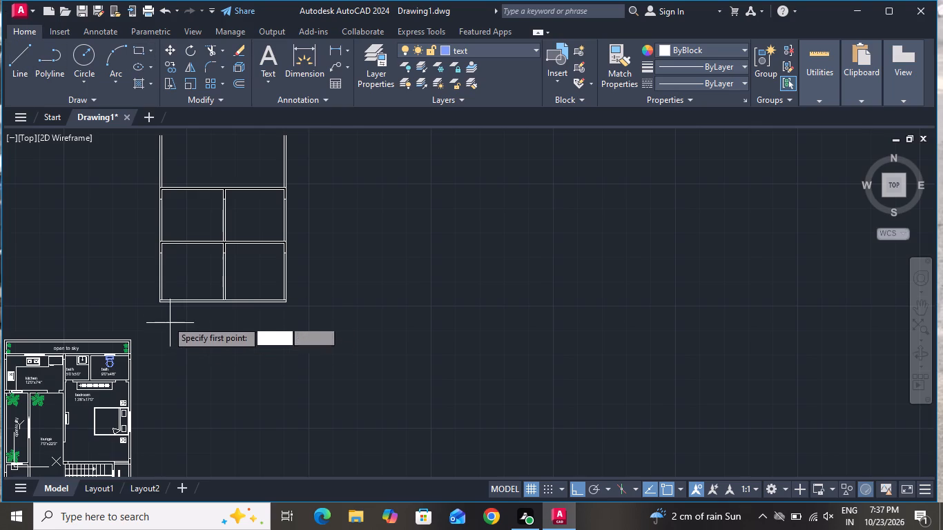
pyautogui.scroll(1, 166, 304)
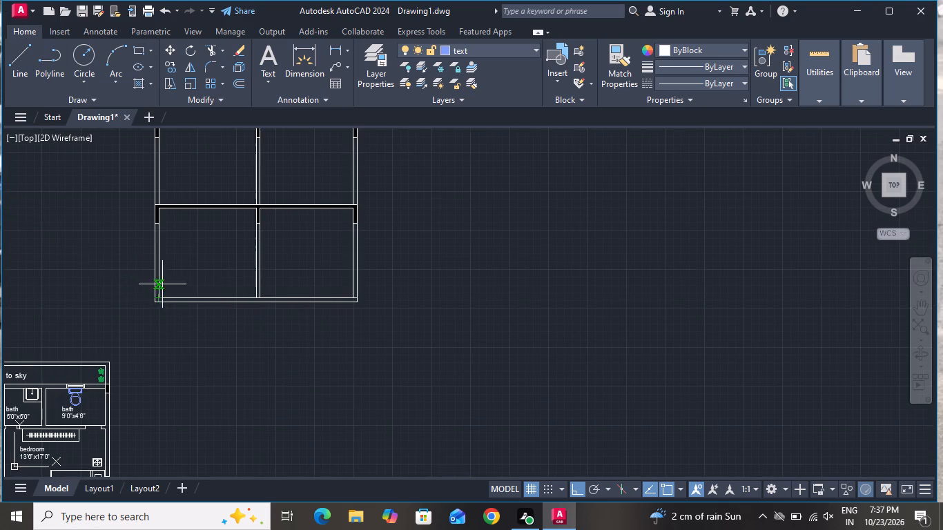
pyautogui.scroll(2, 179, 287)
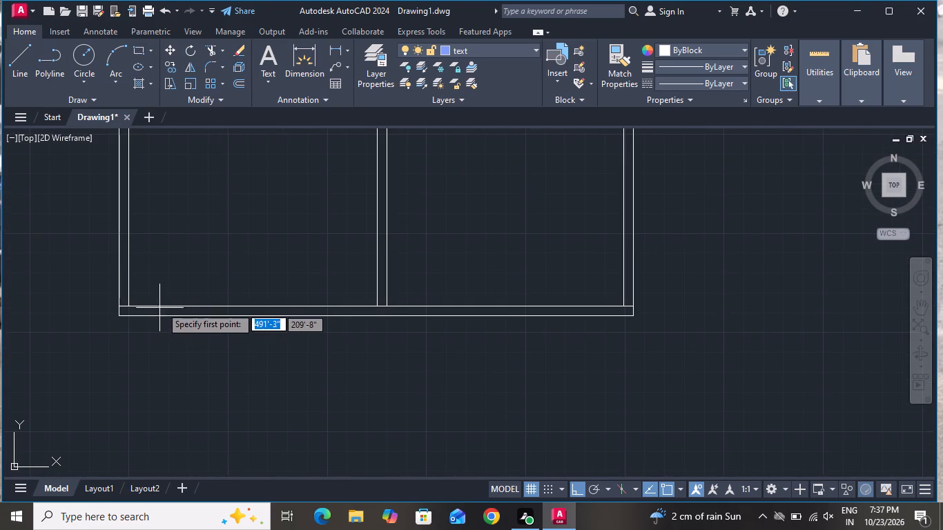
pyautogui.click(166, 305)
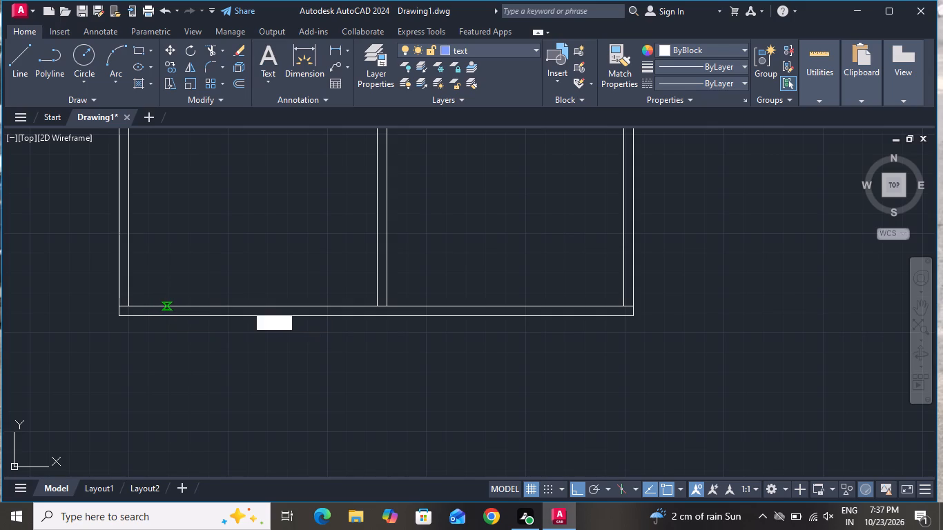
pyautogui.click(195, 189)
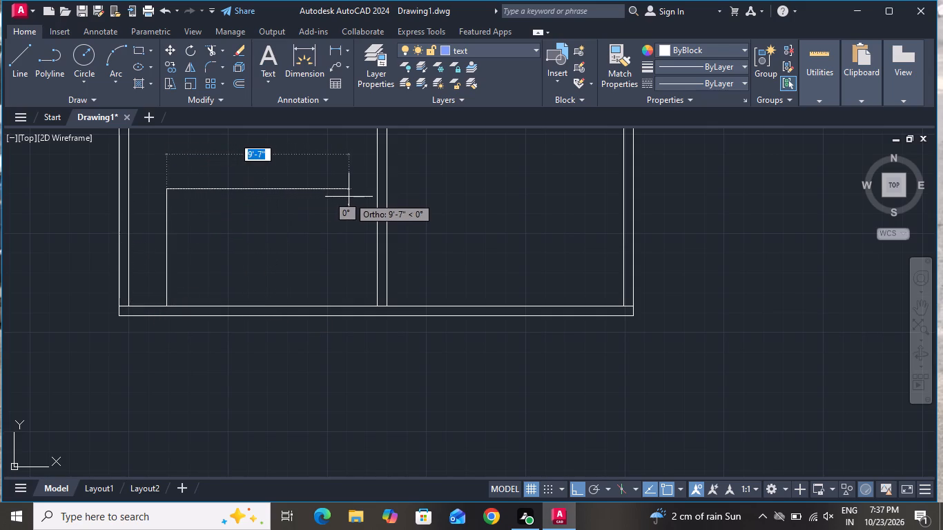
pyautogui.click(354, 191)
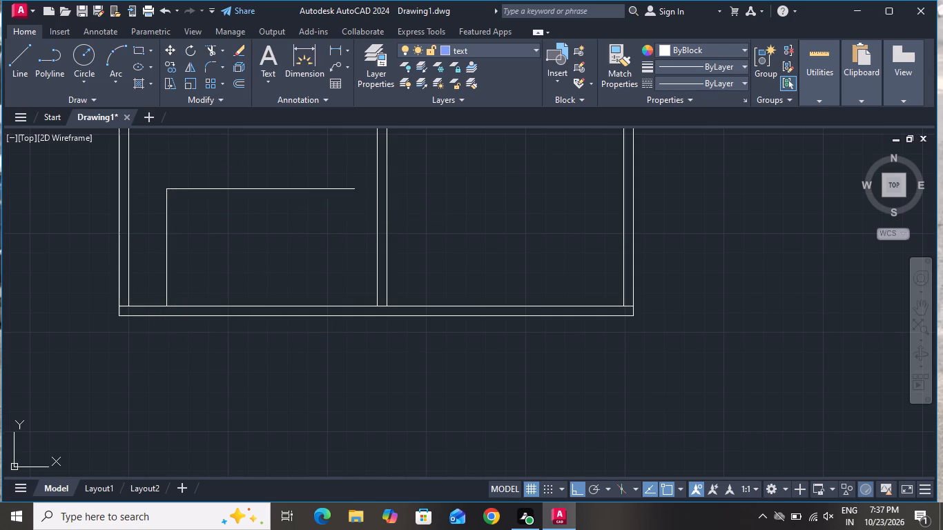
pyautogui.click(357, 304)
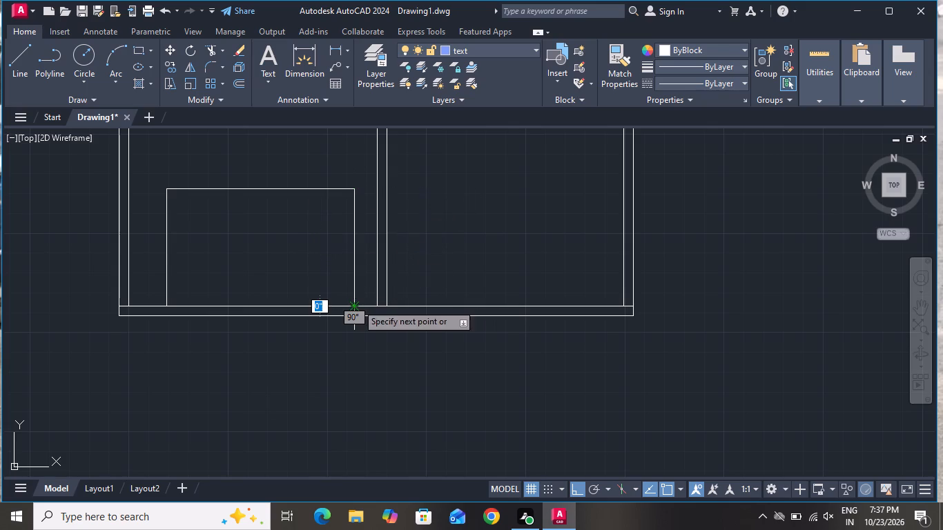
pyautogui.rightClick(357, 306)
pyautogui.click(381, 328)
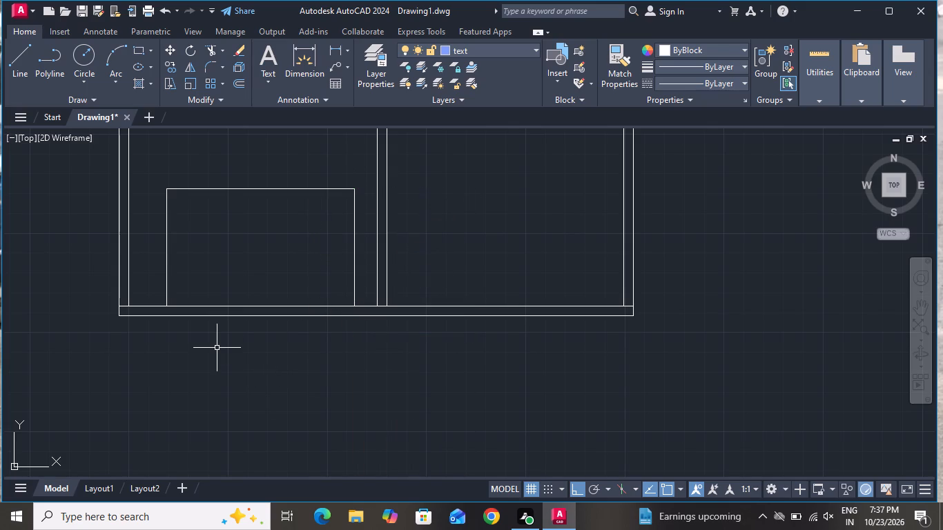
# Offset the opening outline's top and both side lines outward by 2".
pyautogui.write('o')
pyautogui.press('space')
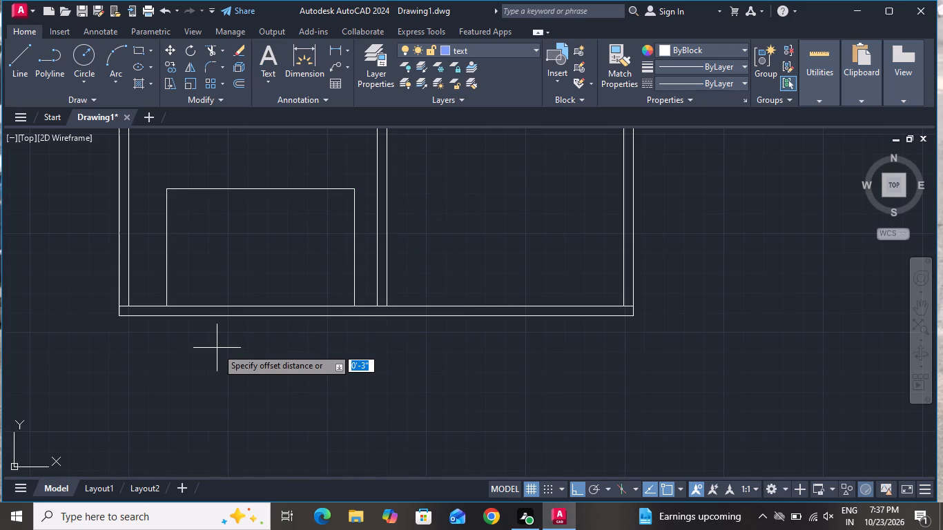
pyautogui.press('2')
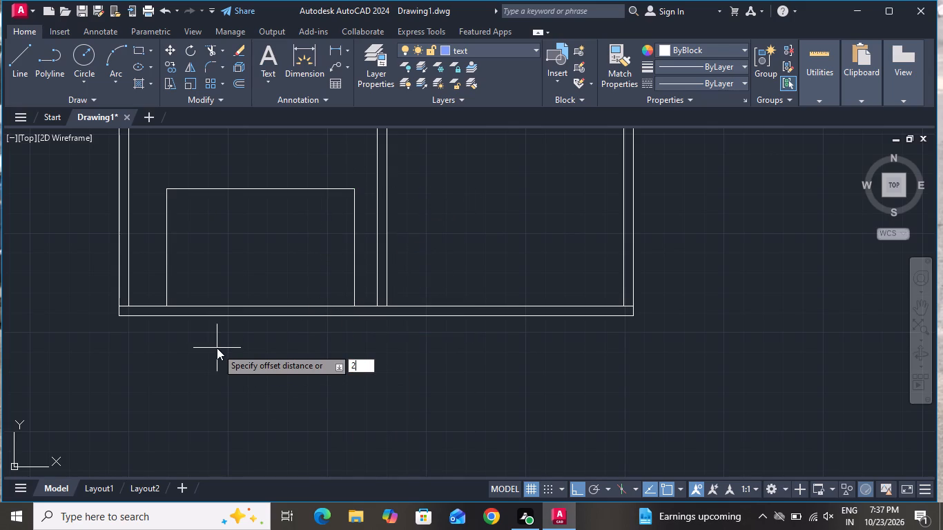
pyautogui.hotkey('shift', '"')
pyautogui.press('Return')
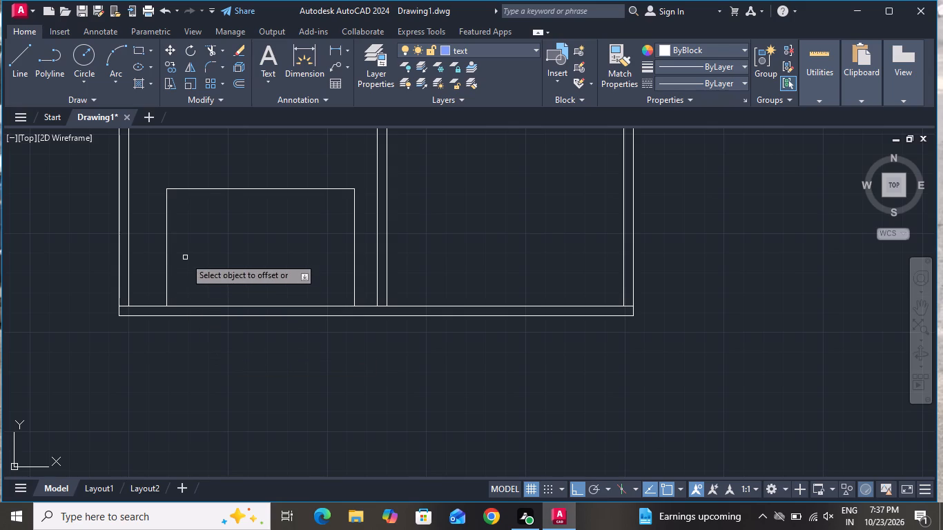
pyautogui.click(212, 189)
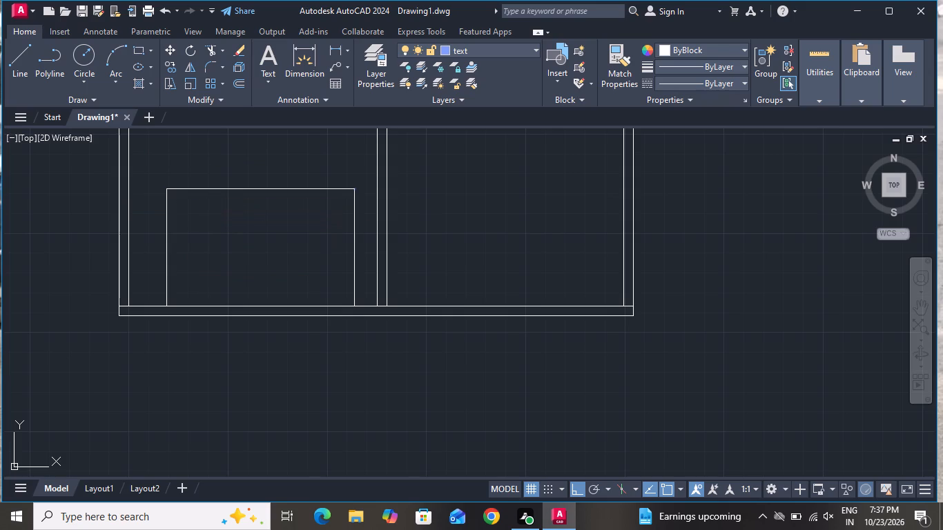
pyautogui.click(217, 171)
pyautogui.click(168, 216)
pyautogui.click(149, 221)
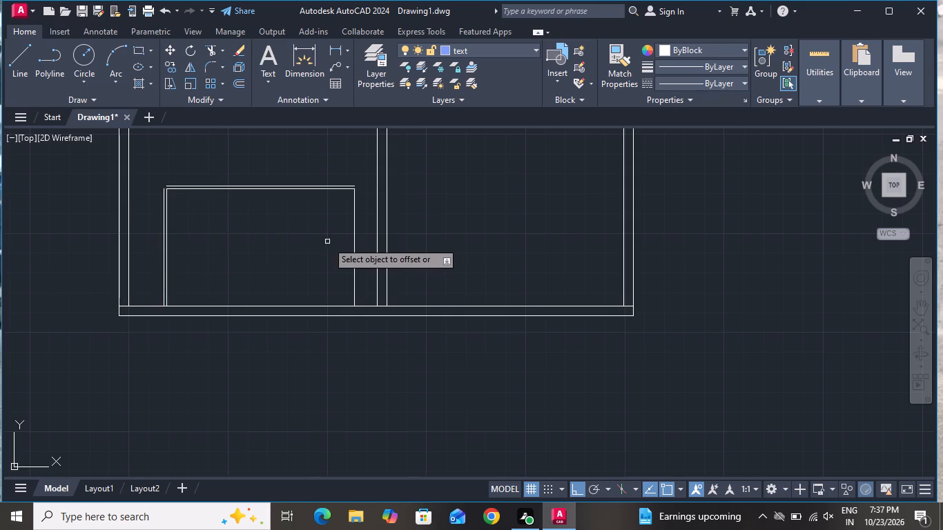
pyautogui.click(355, 239)
pyautogui.click(367, 237)
pyautogui.rightClick(277, 235)
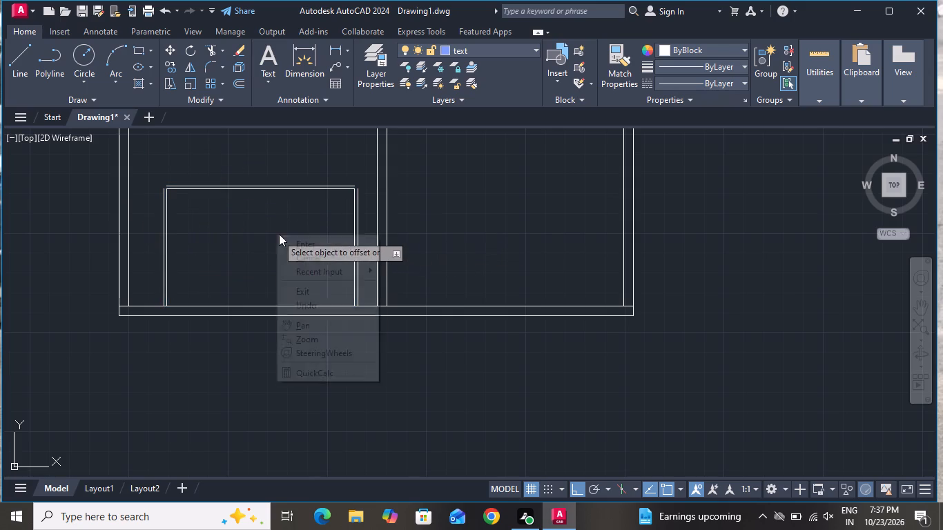
pyautogui.click(299, 252)
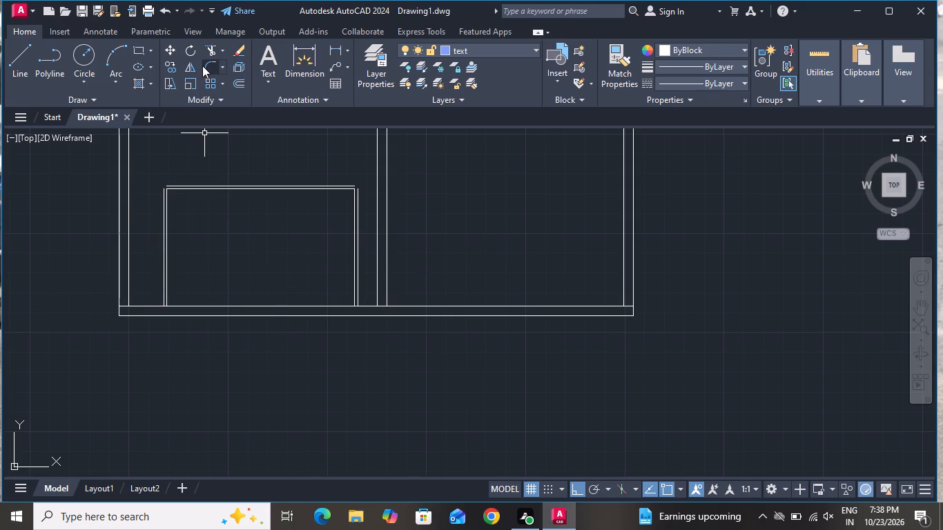
# Fillet the offset lines into closed corners at both upper ends of the opening frame.
pyautogui.click(202, 66)
pyautogui.scroll(3, 159, 184)
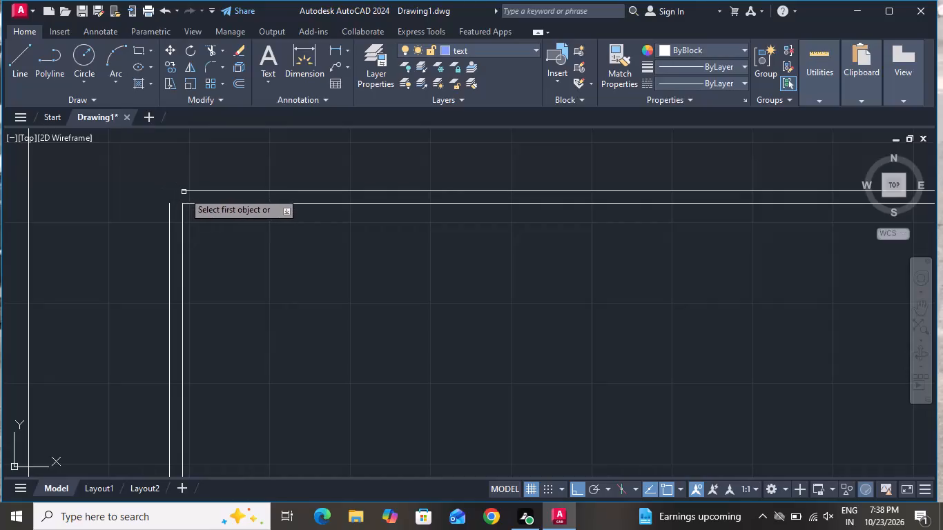
pyautogui.click(185, 191)
pyautogui.click(171, 207)
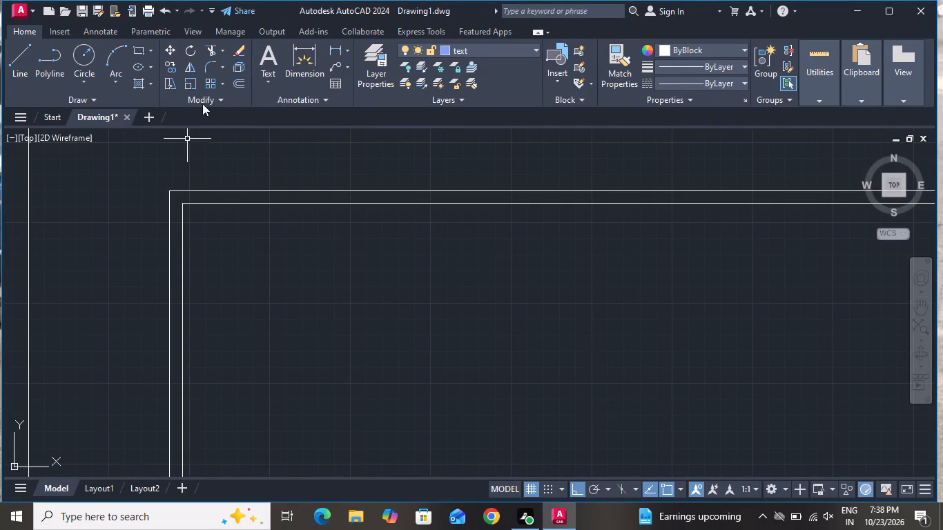
pyautogui.click(202, 63)
pyautogui.scroll(-3, 119, 161)
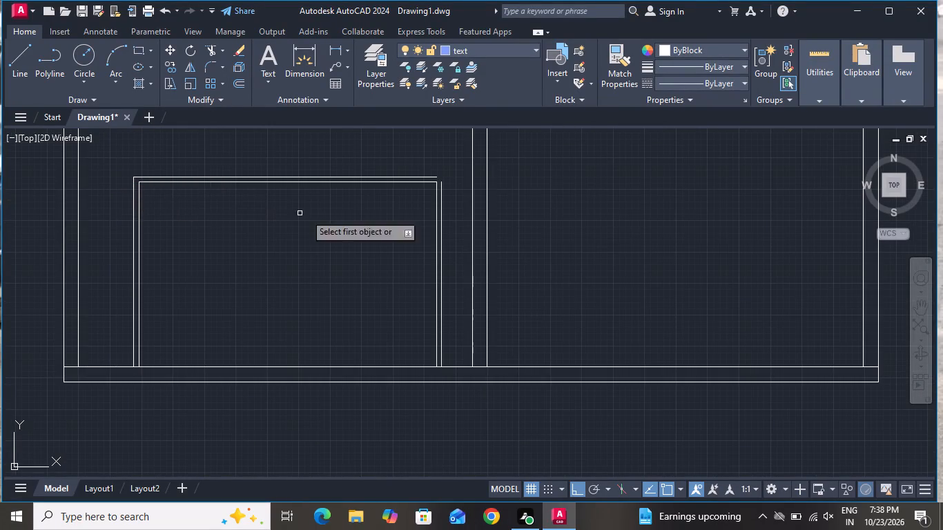
pyautogui.scroll(3, 427, 155)
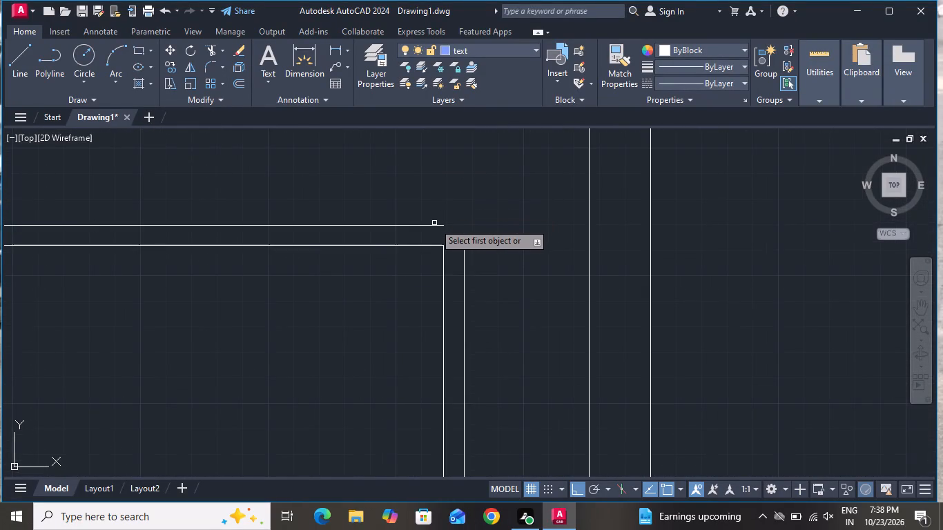
pyautogui.click(434, 226)
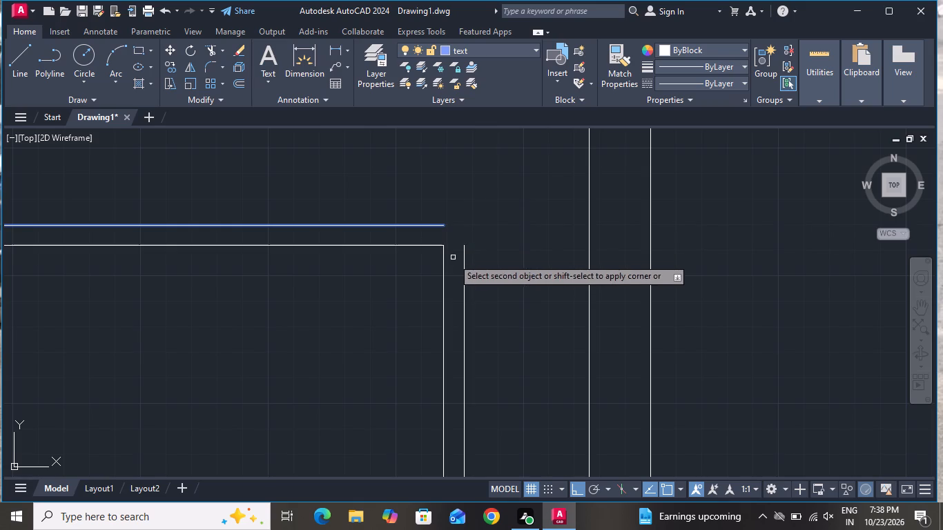
pyautogui.click(463, 257)
# Copy the double-line opening frame along the floor slab into the lowest storey's right bay.
pyautogui.scroll(-2, 289, 197)
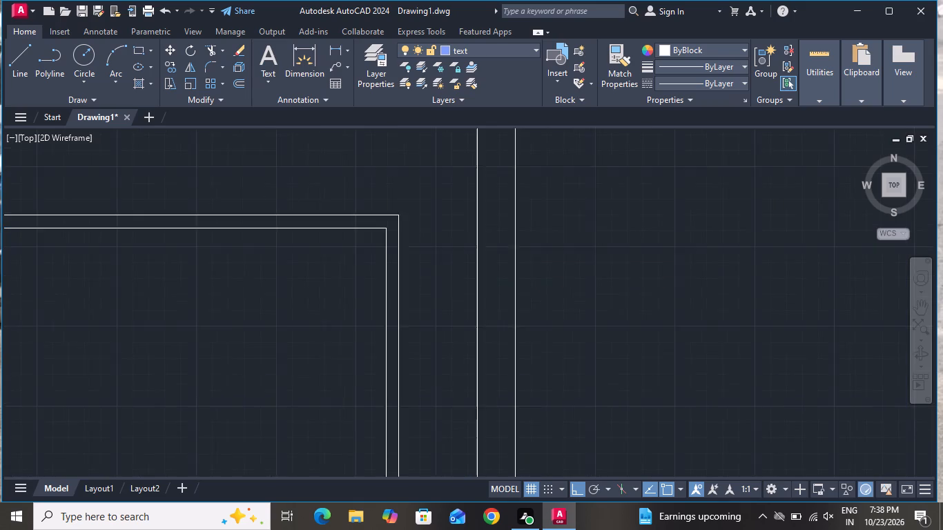
pyautogui.scroll(-2, 296, 196)
pyautogui.click(330, 193)
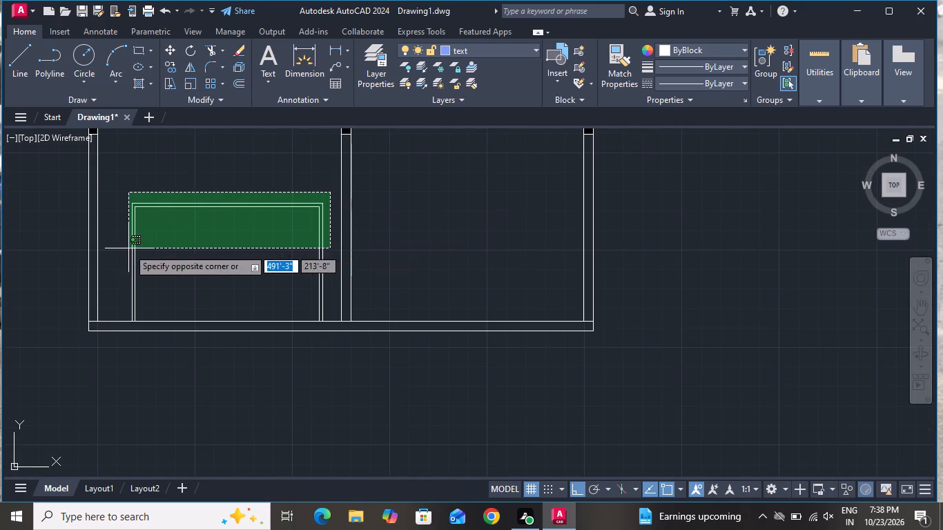
pyautogui.click(126, 251)
pyautogui.click(171, 64)
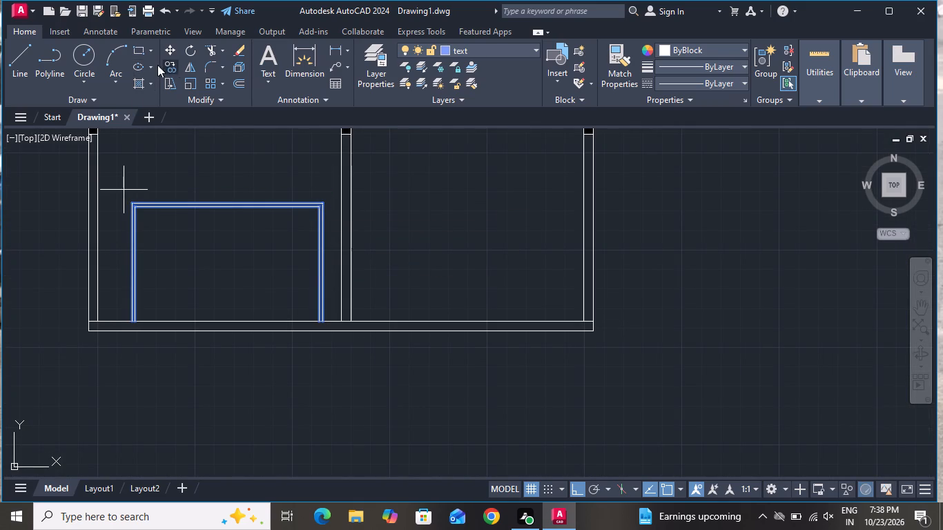
pyautogui.click(128, 320)
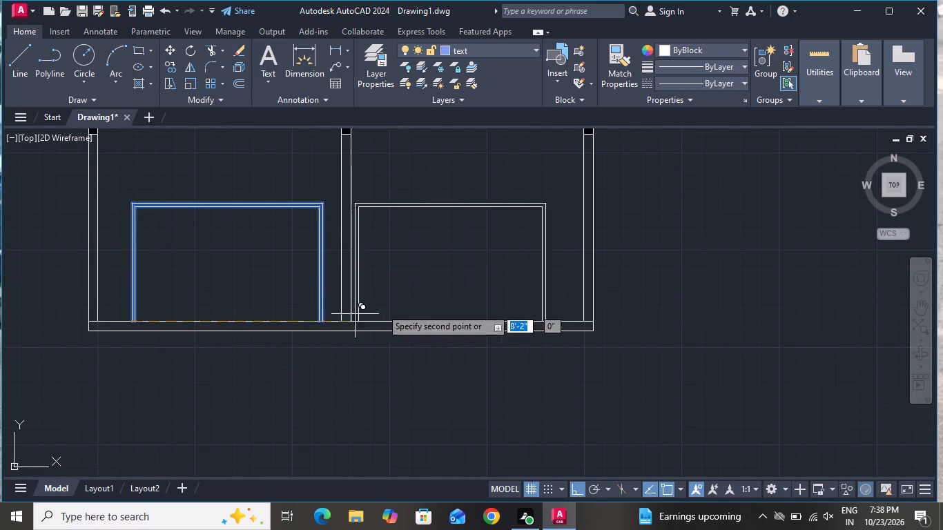
pyautogui.click(372, 317)
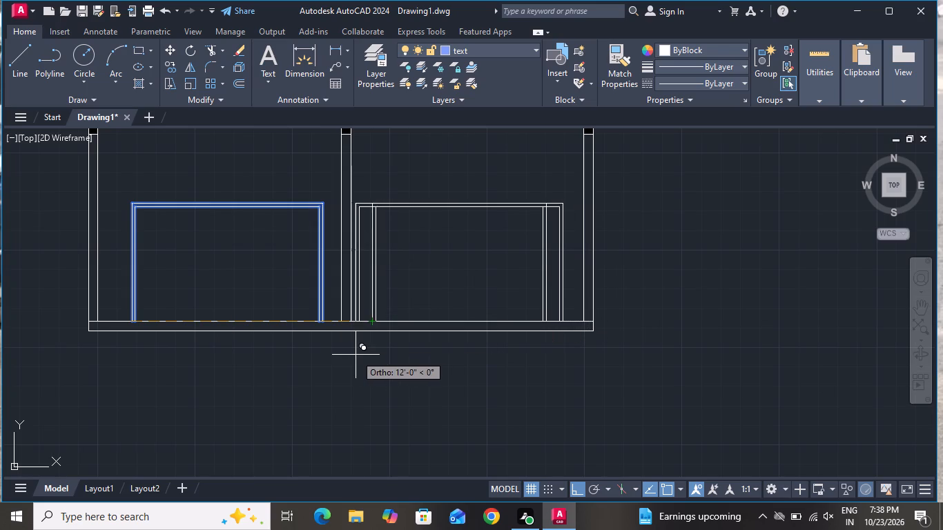
pyautogui.rightClick(356, 355)
pyautogui.click(379, 196)
pyautogui.scroll(-2, 285, 324)
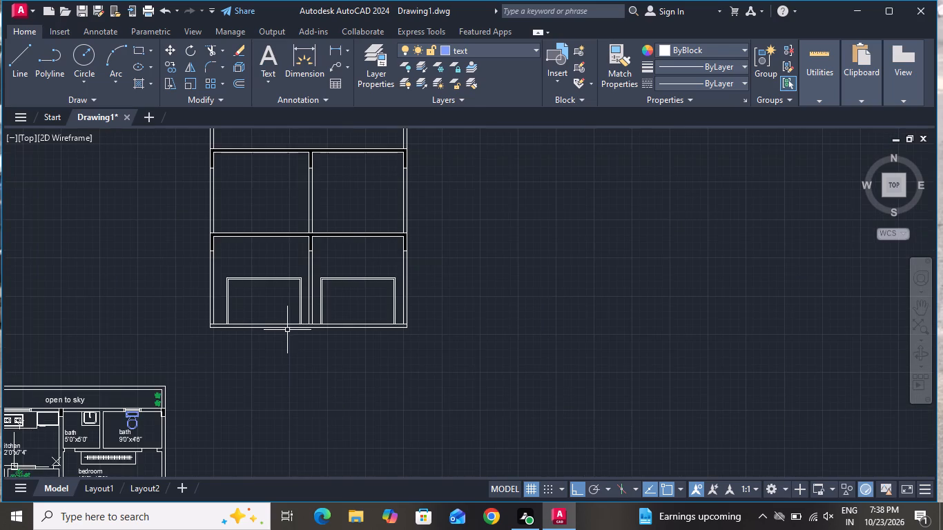
pyautogui.scroll(-1, 290, 331)
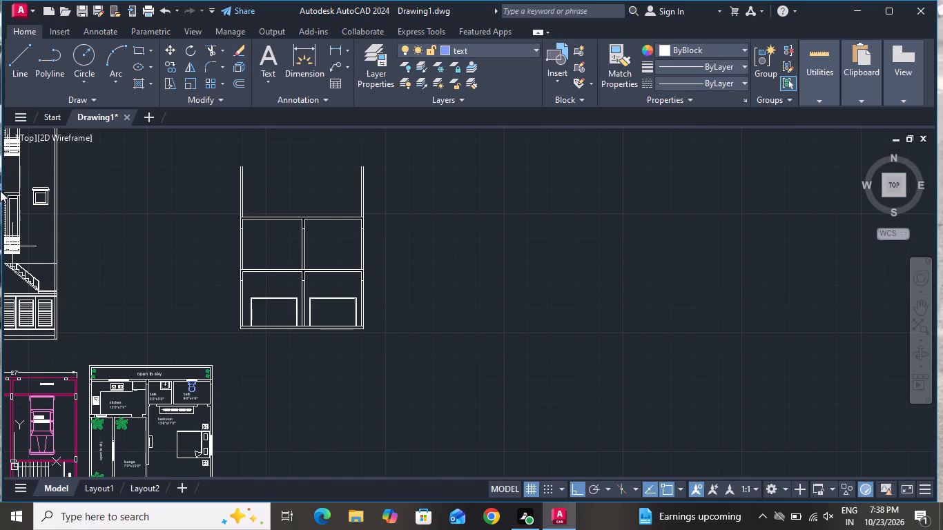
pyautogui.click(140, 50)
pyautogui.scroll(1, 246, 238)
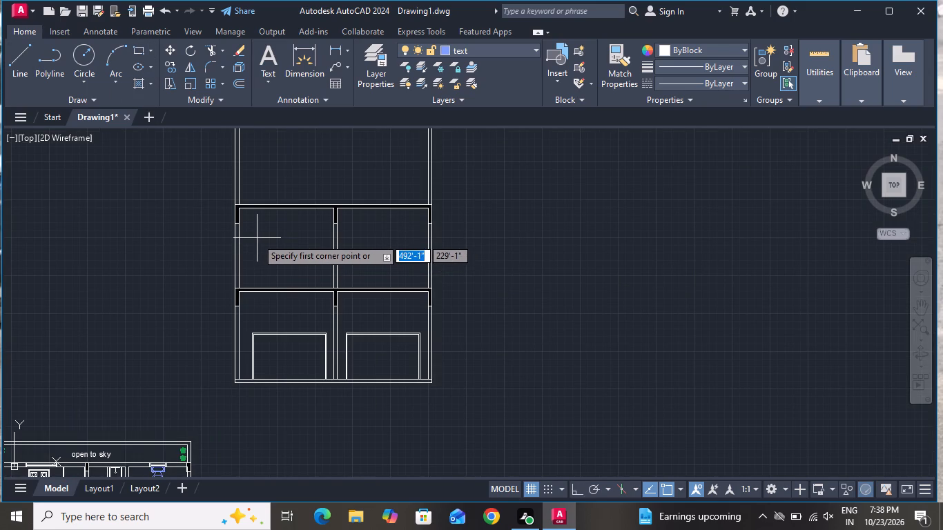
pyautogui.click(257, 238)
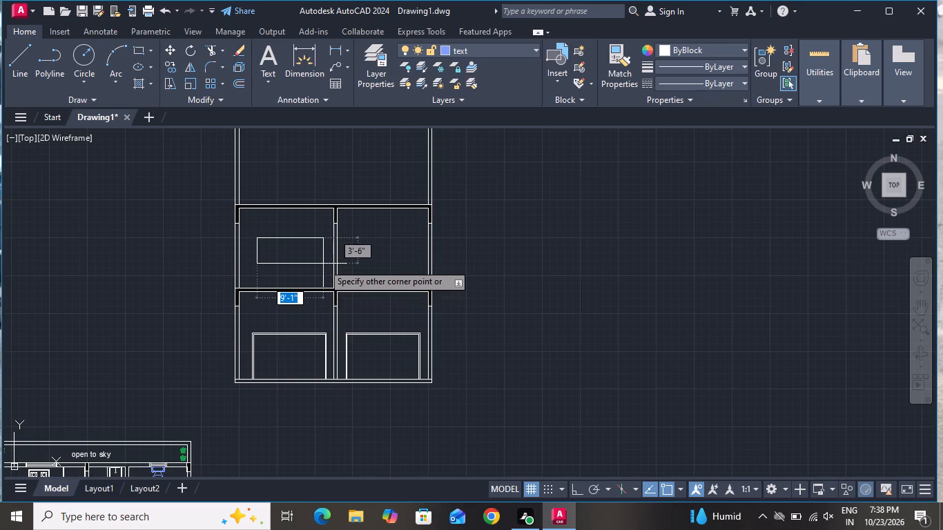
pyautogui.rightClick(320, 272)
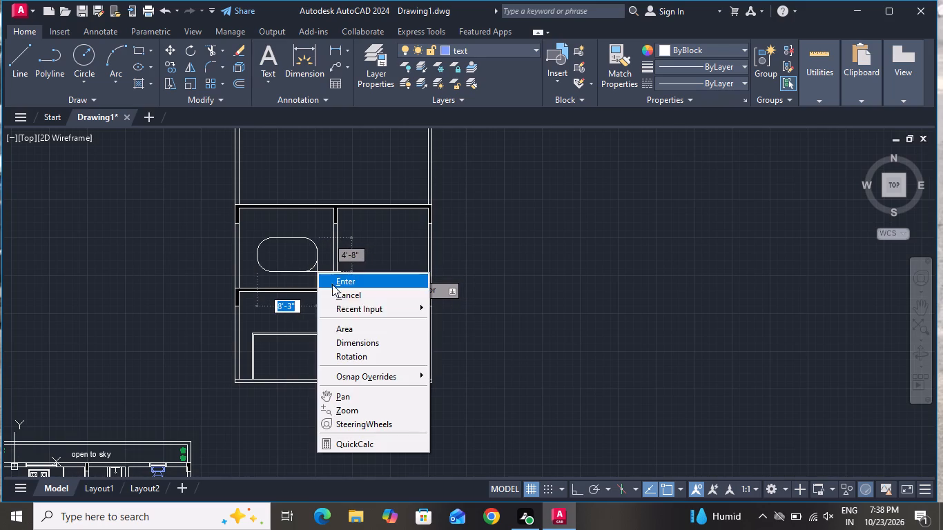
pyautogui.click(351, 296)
# Draw a closed rectangular window outline with lines, about 8'-8" wide and 6' high, in the second storey's left bay.
pyautogui.click(25, 66)
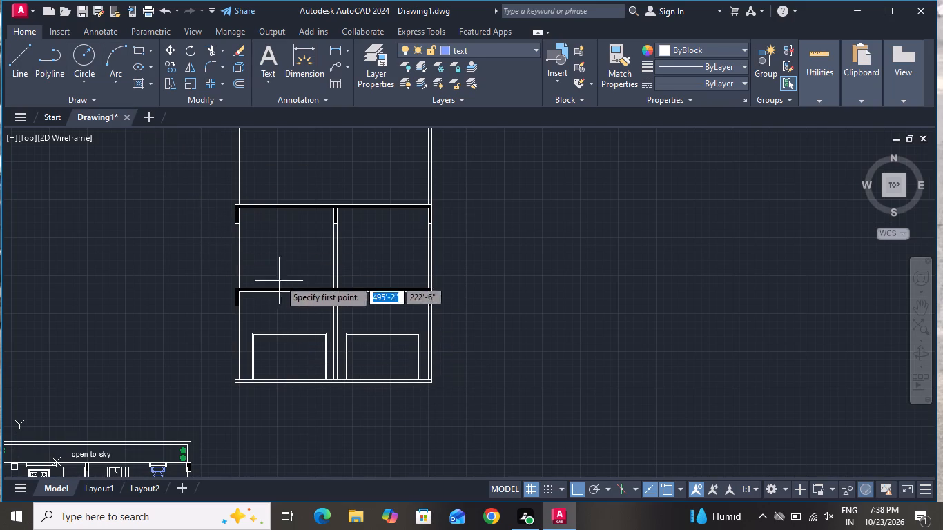
pyautogui.click(257, 228)
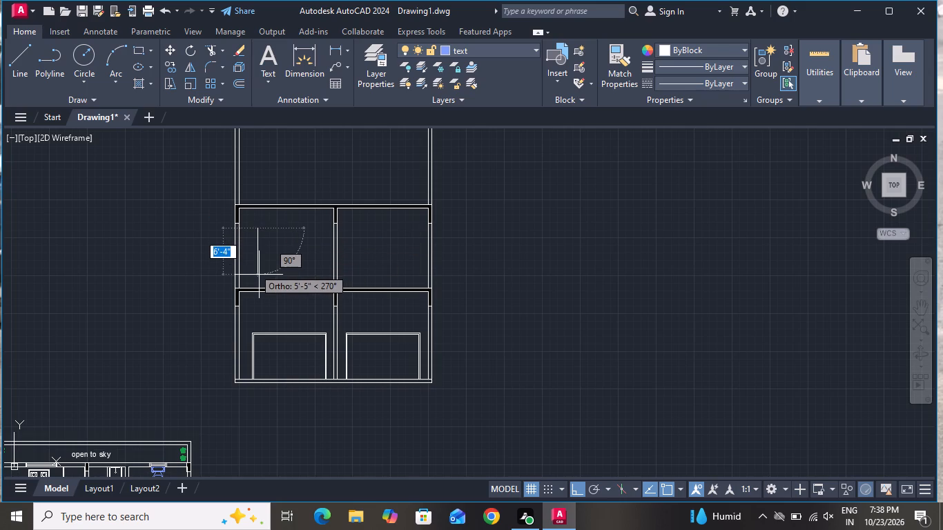
pyautogui.click(259, 275)
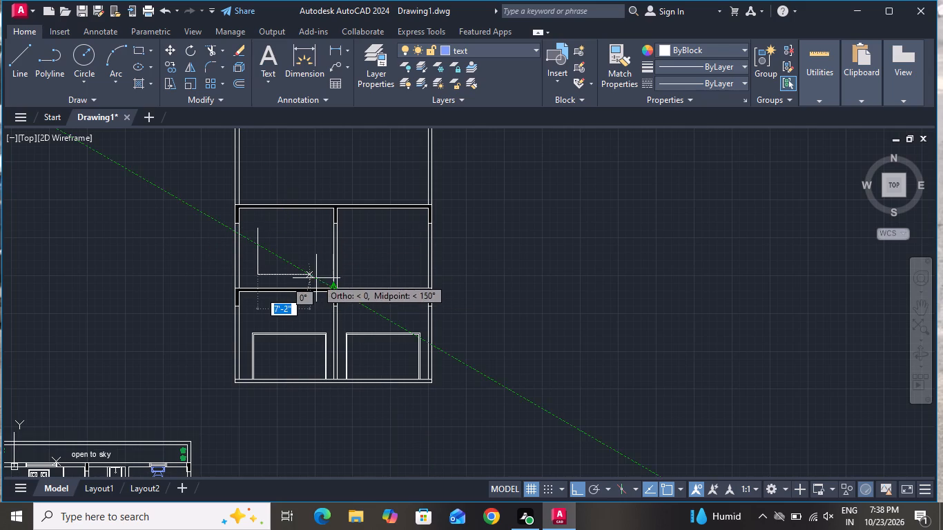
pyautogui.scroll(1, 313, 267)
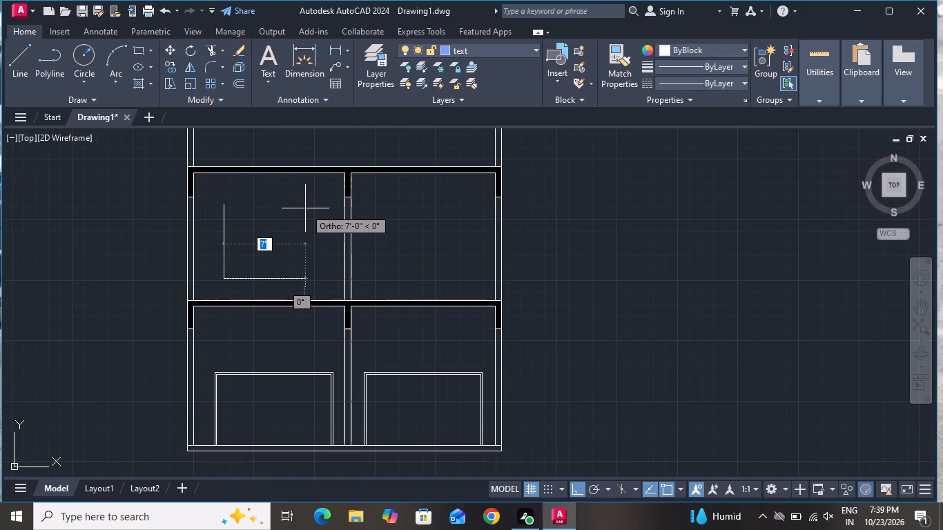
pyautogui.click(324, 277)
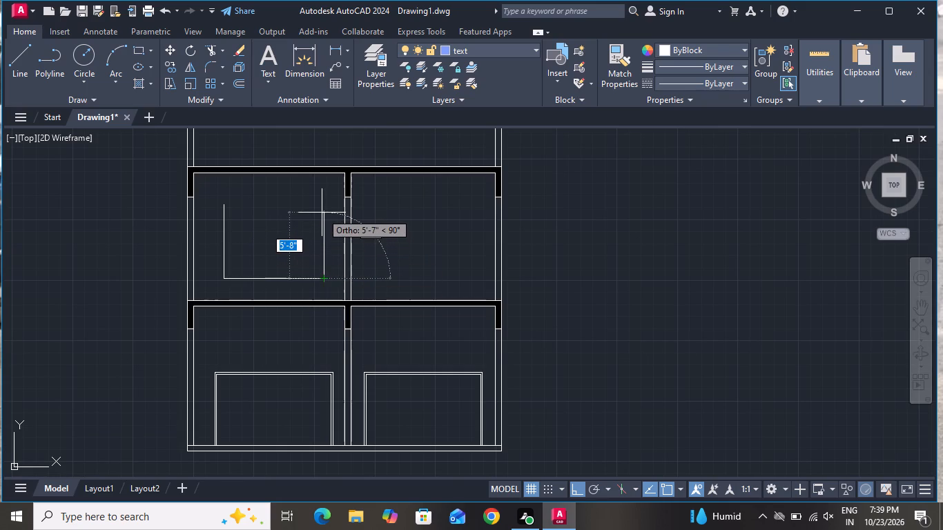
pyautogui.click(322, 207)
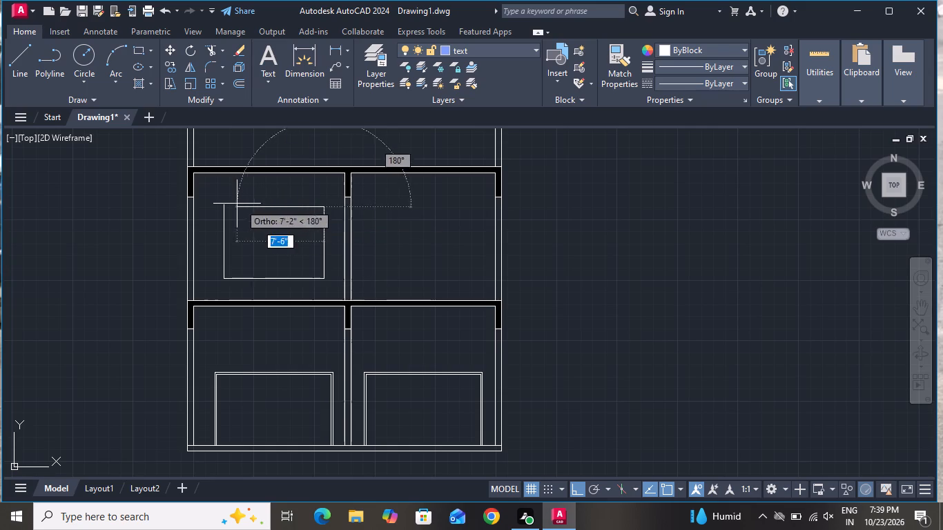
pyautogui.click(227, 209)
pyautogui.rightClick(224, 210)
pyautogui.click(267, 227)
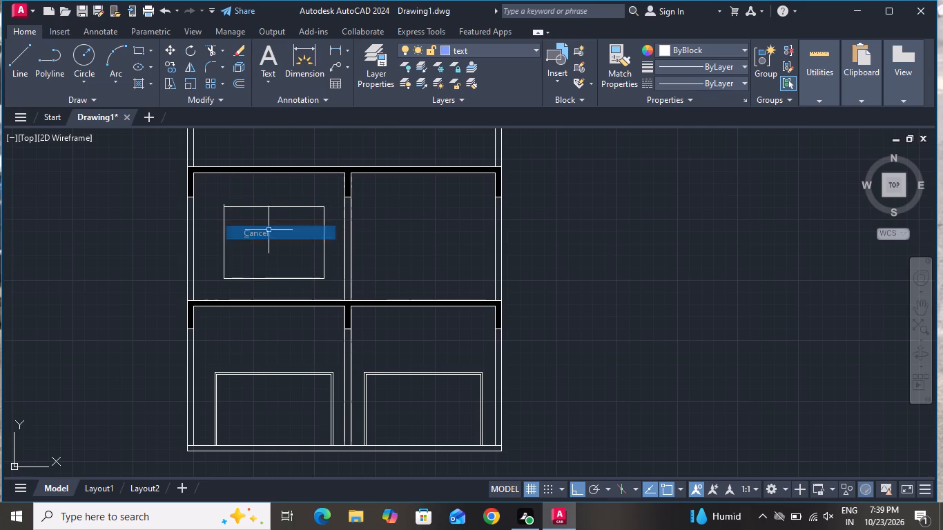
# Trim the short overshoot of the left side line above the window outline's upper-left corner.
pyautogui.scroll(-2, 267, 239)
pyautogui.click(213, 46)
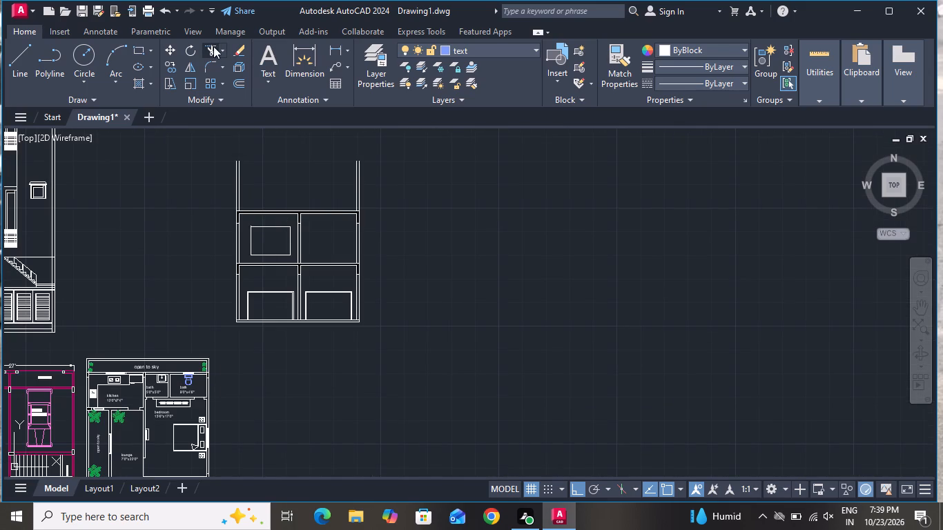
pyautogui.scroll(4, 253, 217)
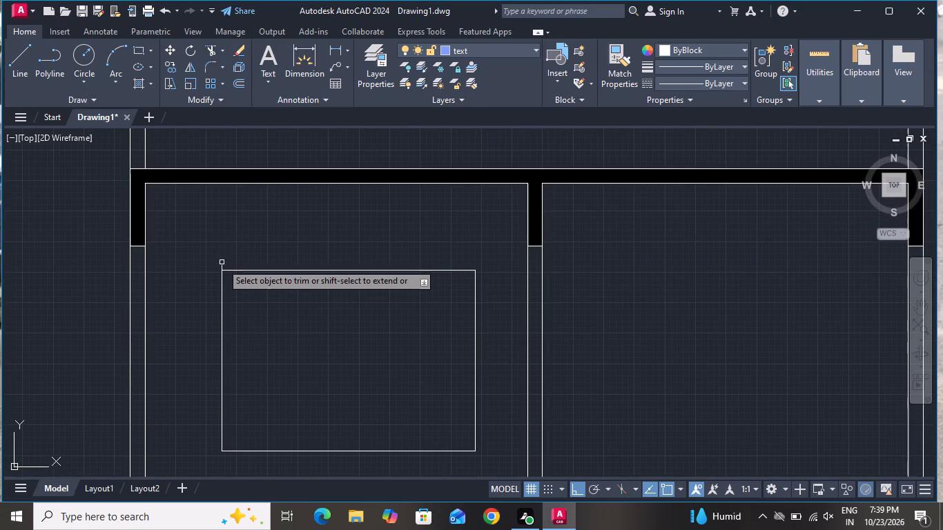
pyautogui.click(222, 265)
pyautogui.rightClick(240, 244)
pyautogui.click(269, 261)
pyautogui.scroll(-1, 277, 257)
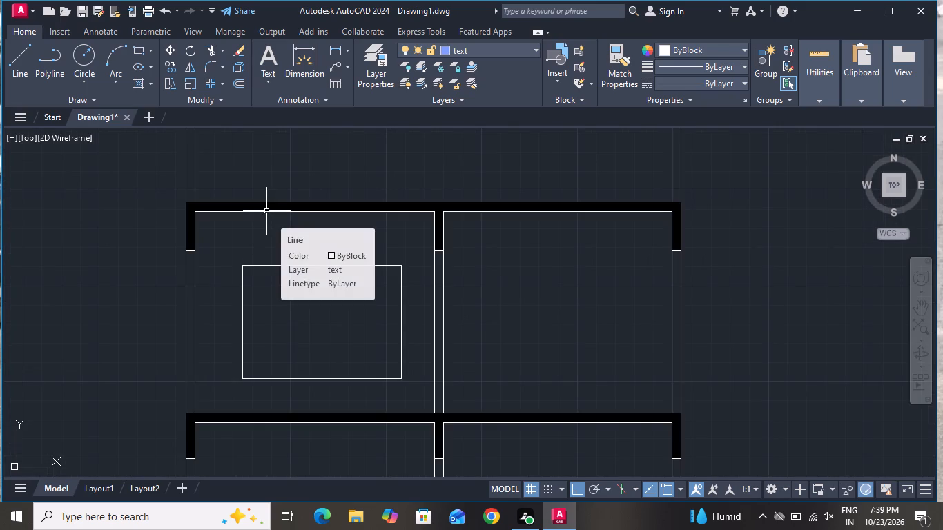
# Offset all four lines of the window outline inward by 2".
pyautogui.write('o')
pyautogui.press('space')
pyautogui.press('3')
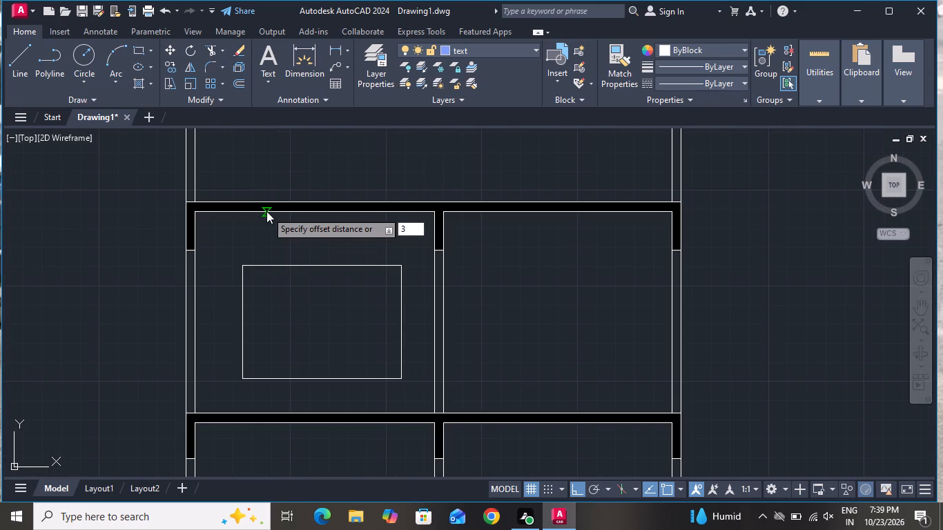
pyautogui.press('BackSpace')
pyautogui.press('2')
pyautogui.hotkey('shift', '"')
pyautogui.press('Return')
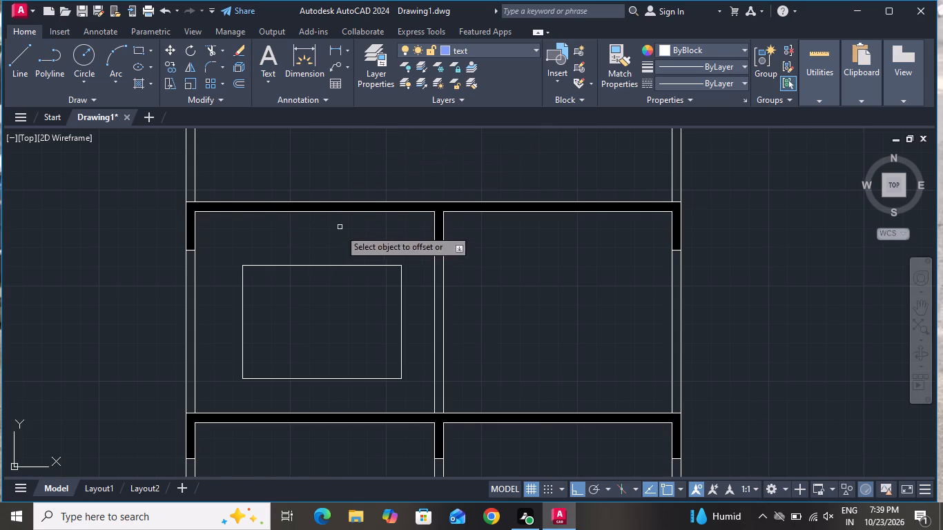
pyautogui.click(324, 265)
pyautogui.click(313, 331)
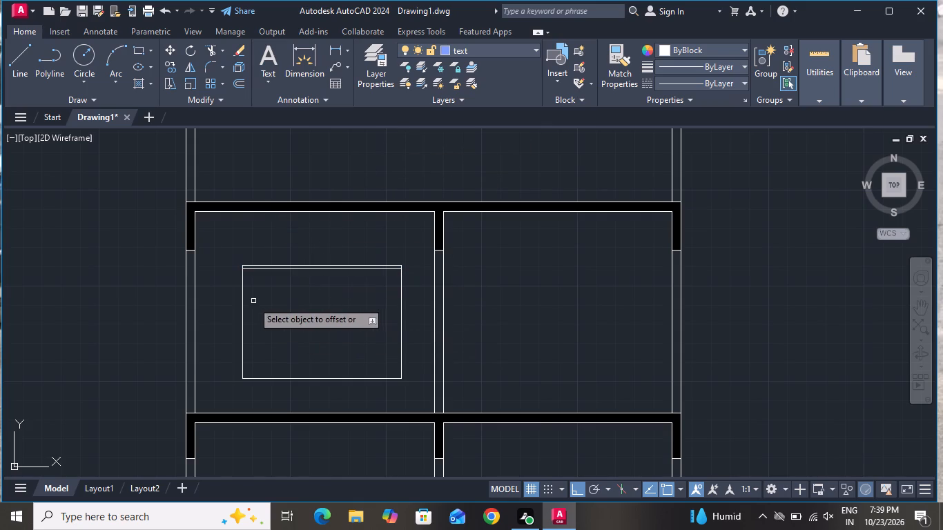
pyautogui.click(242, 303)
pyautogui.click(291, 306)
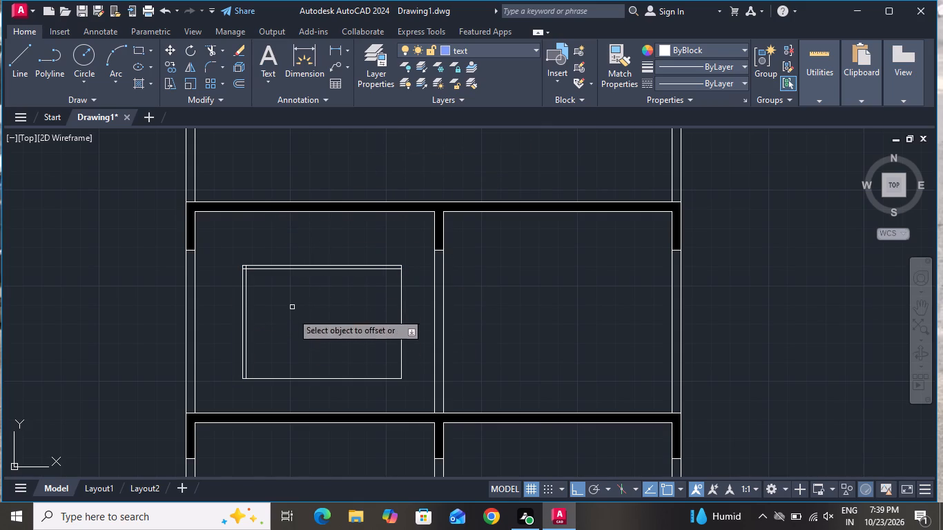
pyautogui.click(291, 377)
pyautogui.click(291, 382)
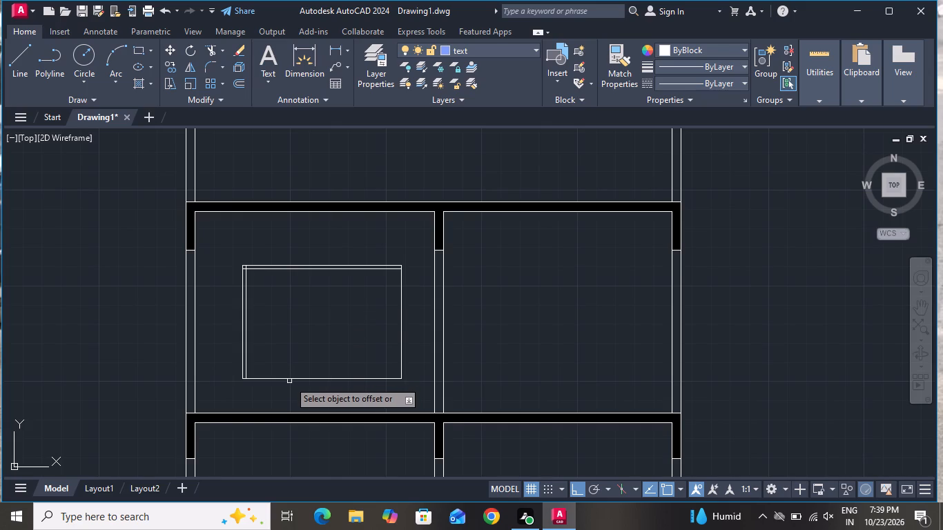
pyautogui.click(289, 380)
pyautogui.click(291, 353)
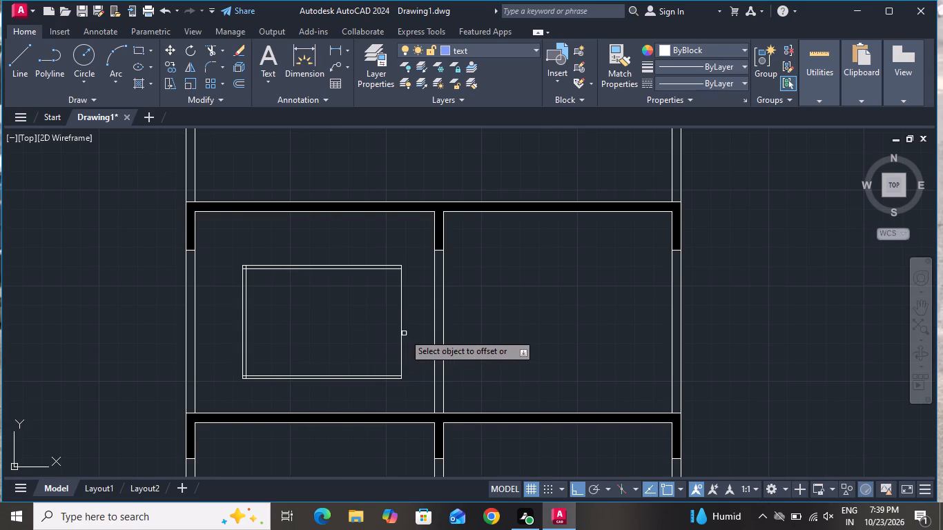
pyautogui.click(398, 335)
pyautogui.click(352, 333)
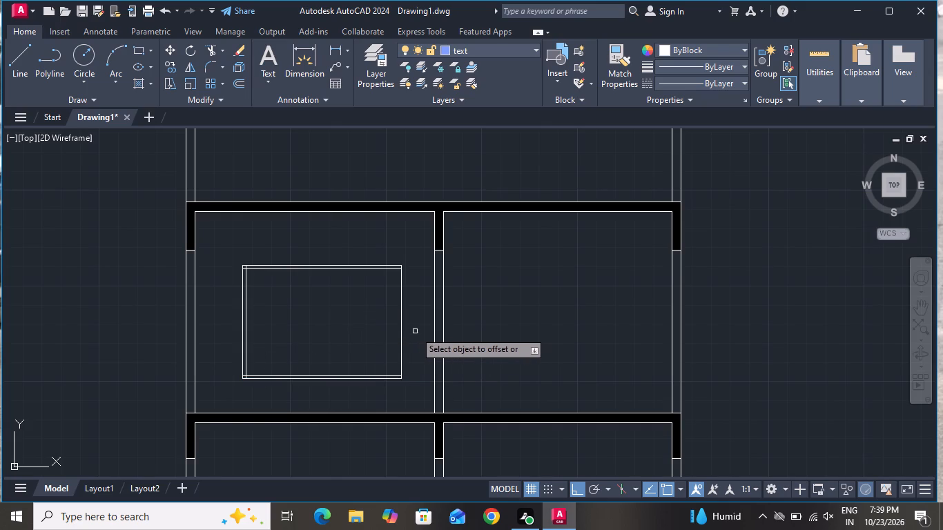
pyautogui.click(402, 329)
pyautogui.click(325, 332)
pyautogui.rightClick(320, 311)
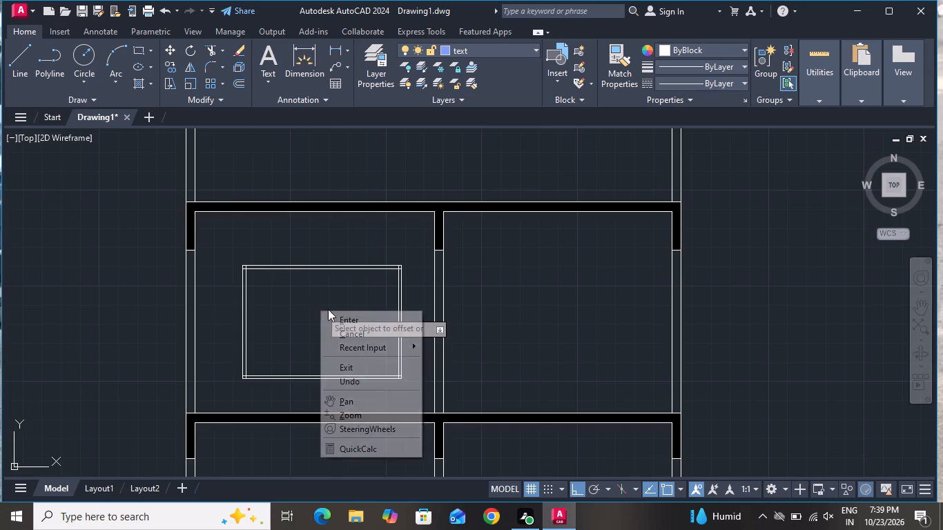
pyautogui.moveTo(364, 340); pyautogui.dragTo(362, 334)
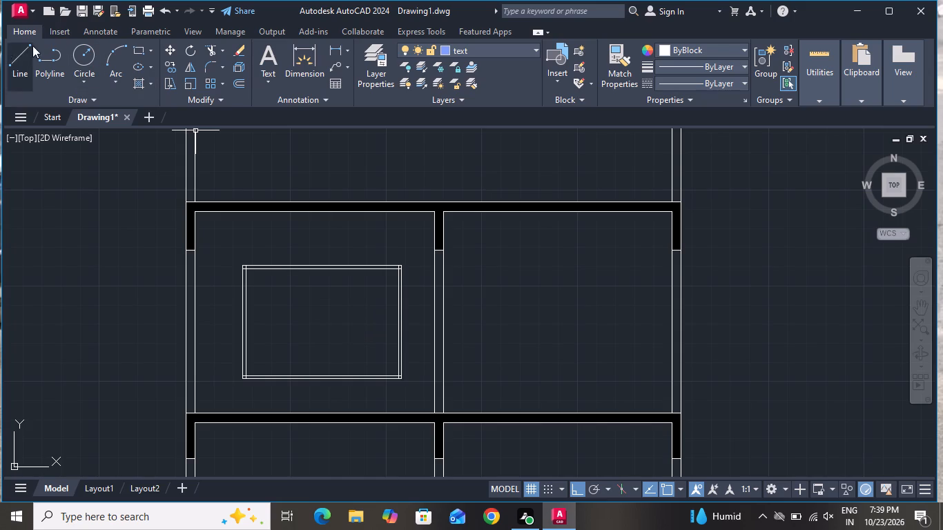
# Trim the overlapping inner line ends at both upper corners of the window frame.
pyautogui.click(213, 46)
pyautogui.scroll(4, 233, 266)
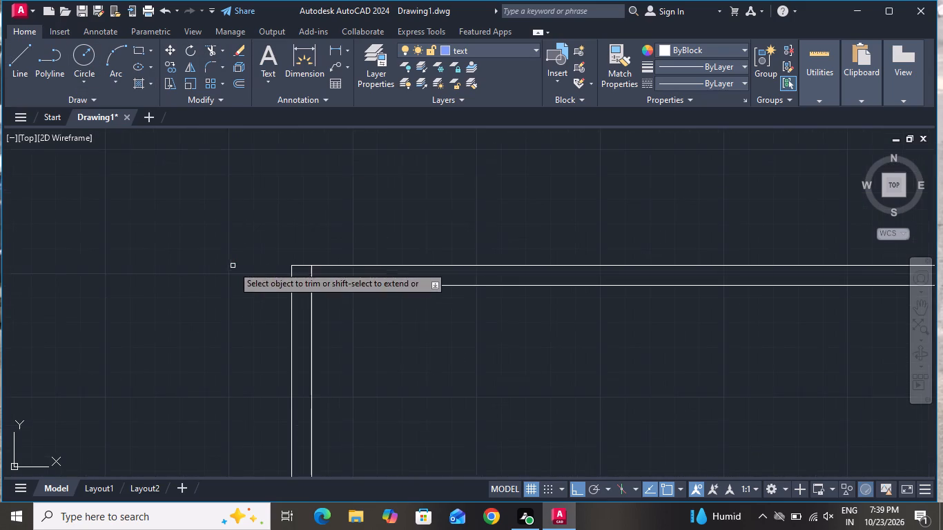
pyautogui.scroll(3, 310, 278)
pyautogui.click(310, 273)
pyautogui.click(282, 285)
pyautogui.click(264, 331)
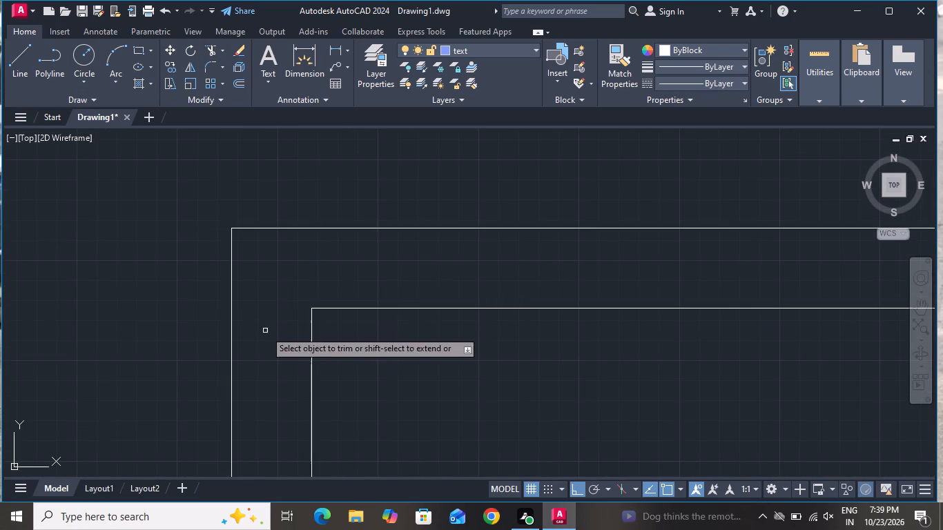
pyautogui.scroll(-4, 266, 251)
pyautogui.scroll(-1, 332, 266)
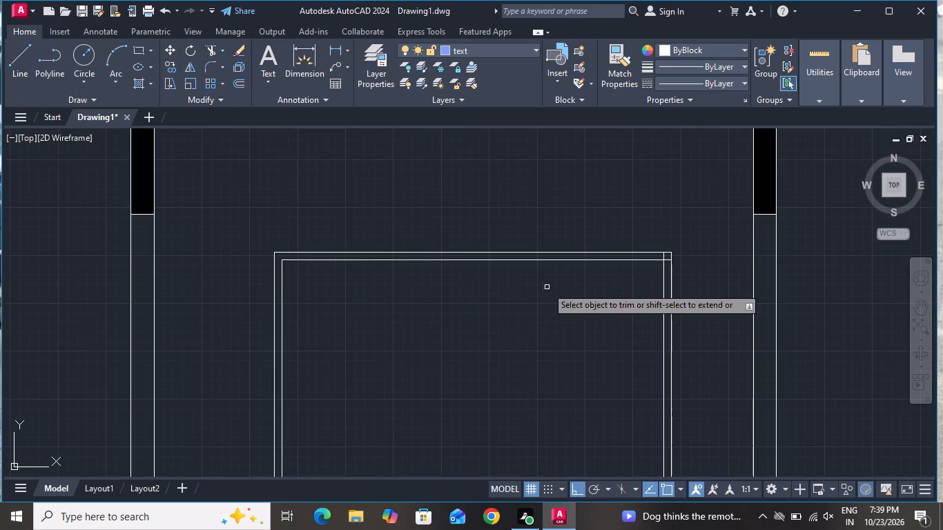
pyautogui.scroll(4, 674, 257)
pyautogui.click(625, 246)
pyautogui.click(568, 246)
pyautogui.click(628, 255)
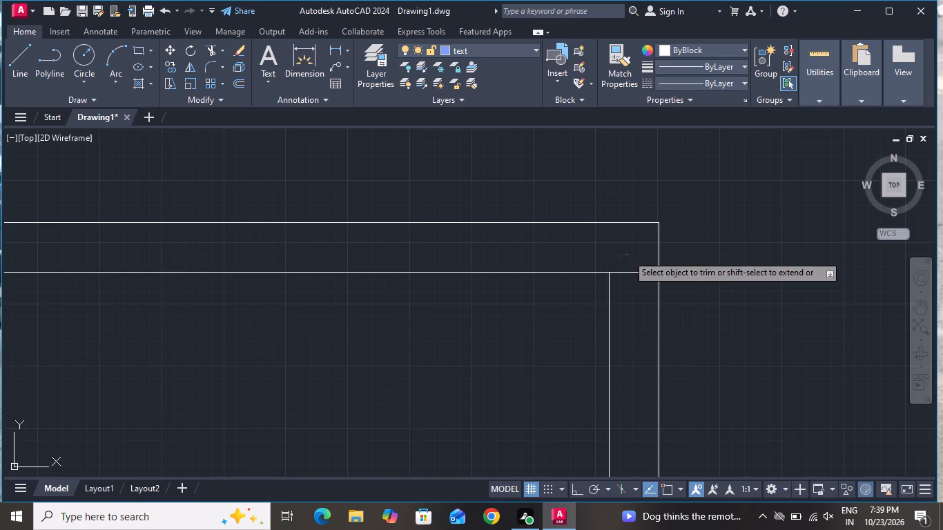
pyautogui.click(628, 316)
# Trim the overlapping inner line ends at both lower corners of the window frame.
pyautogui.scroll(-6, 622, 227)
pyautogui.scroll(5, 623, 325)
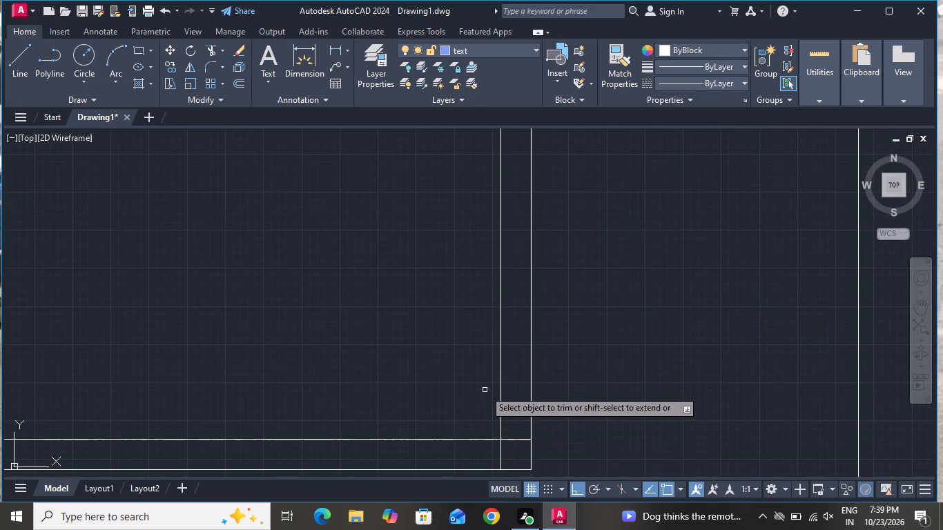
pyautogui.scroll(-1, 480, 349)
pyautogui.scroll(2, 489, 421)
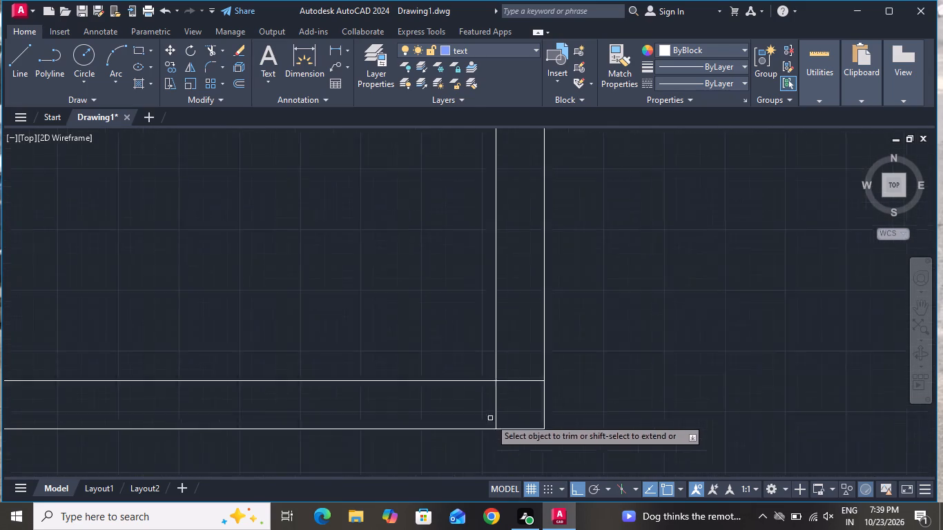
pyautogui.scroll(2, 491, 417)
pyautogui.click(492, 388)
pyautogui.click(514, 382)
pyautogui.click(534, 356)
pyautogui.click(545, 286)
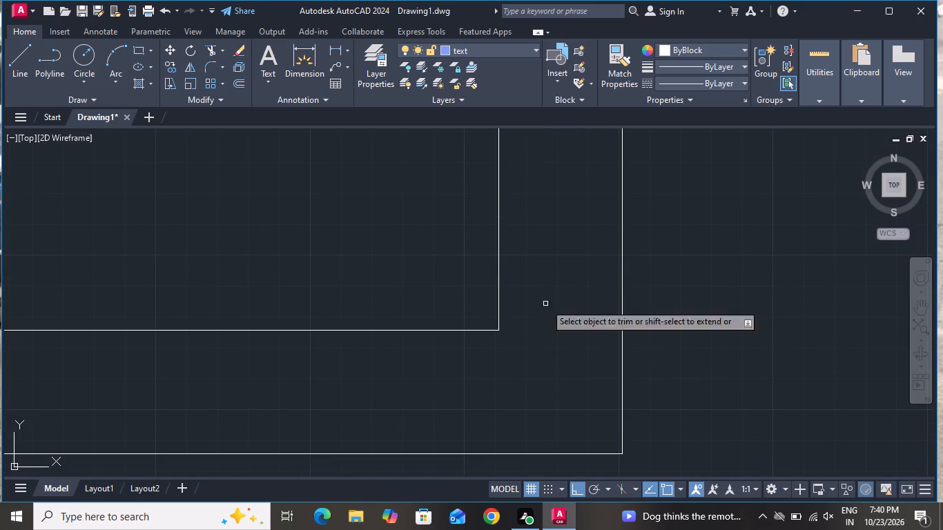
pyautogui.scroll(-5, 536, 357)
pyautogui.scroll(-2, 289, 373)
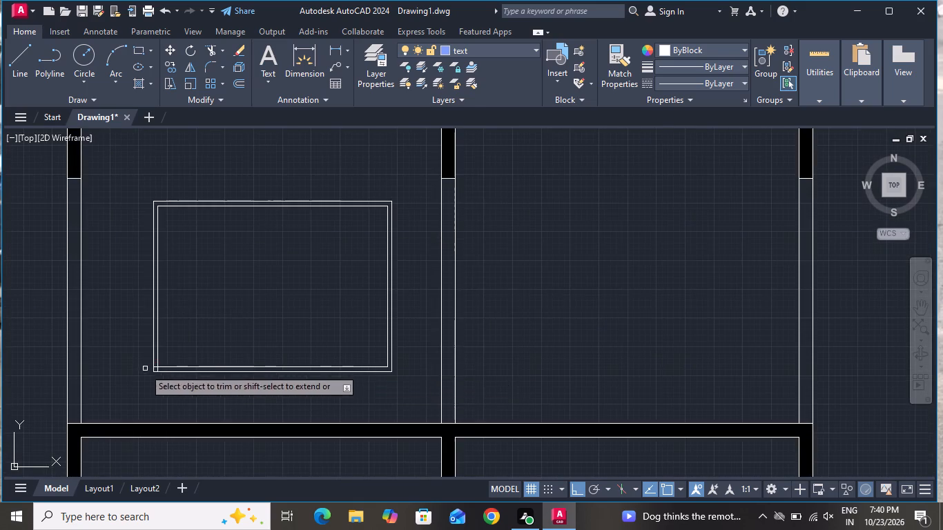
pyautogui.scroll(4, 142, 369)
pyautogui.scroll(2, 244, 384)
pyautogui.click(176, 326)
pyautogui.click(182, 355)
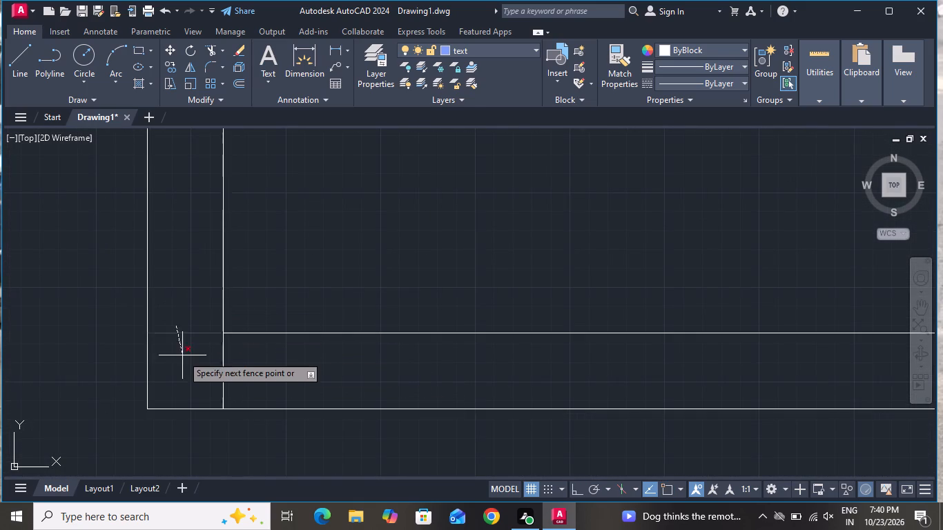
pyautogui.click(193, 360)
pyautogui.click(273, 371)
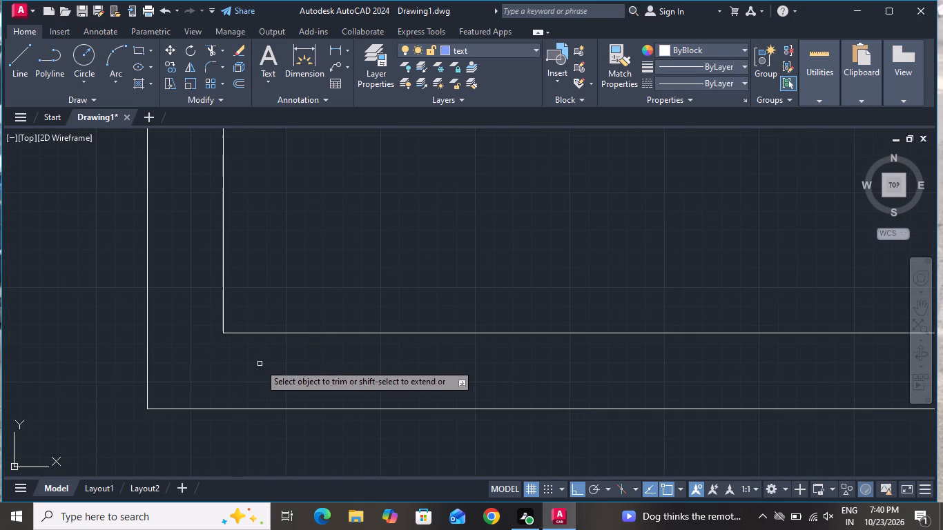
pyautogui.scroll(-5, 259, 364)
pyautogui.rightClick(342, 306)
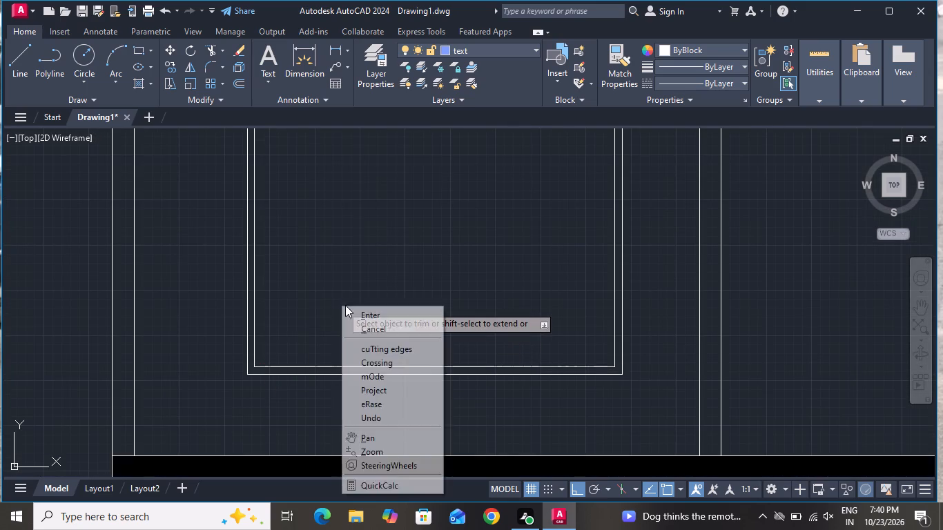
# Draw a three-sided door outline about 3'-10" wide and 8'-1" high on the right-hand room's floor slab, its top level with the window's top.
pyautogui.click(358, 325)
pyautogui.scroll(-1, 347, 338)
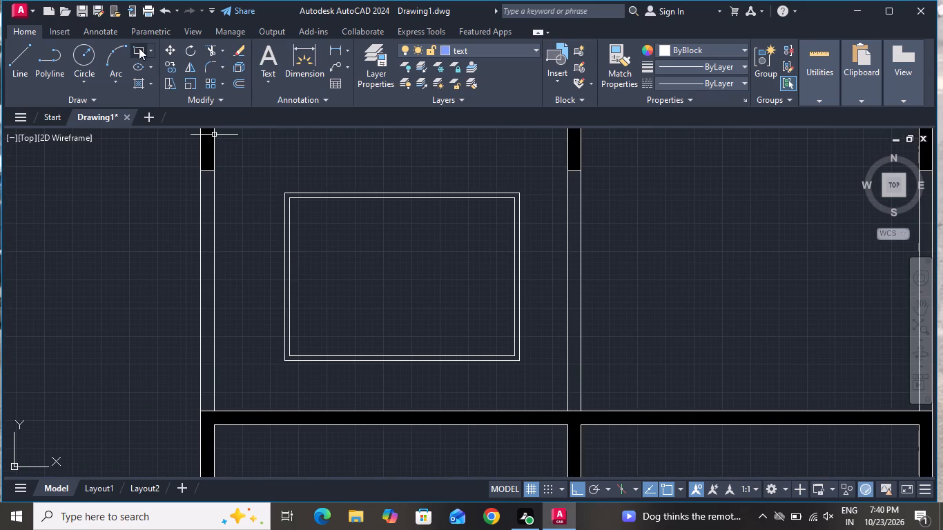
pyautogui.click(27, 62)
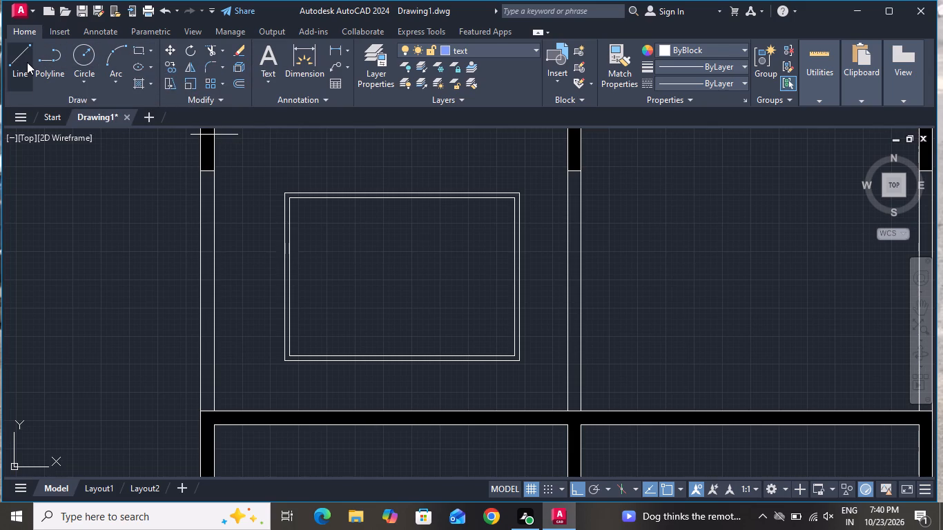
pyautogui.scroll(-2, 434, 121)
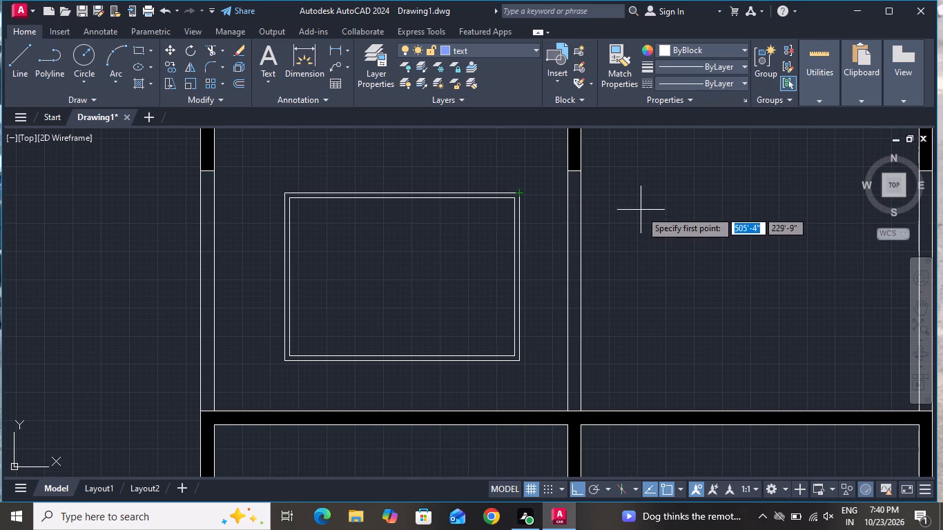
pyautogui.click(620, 411)
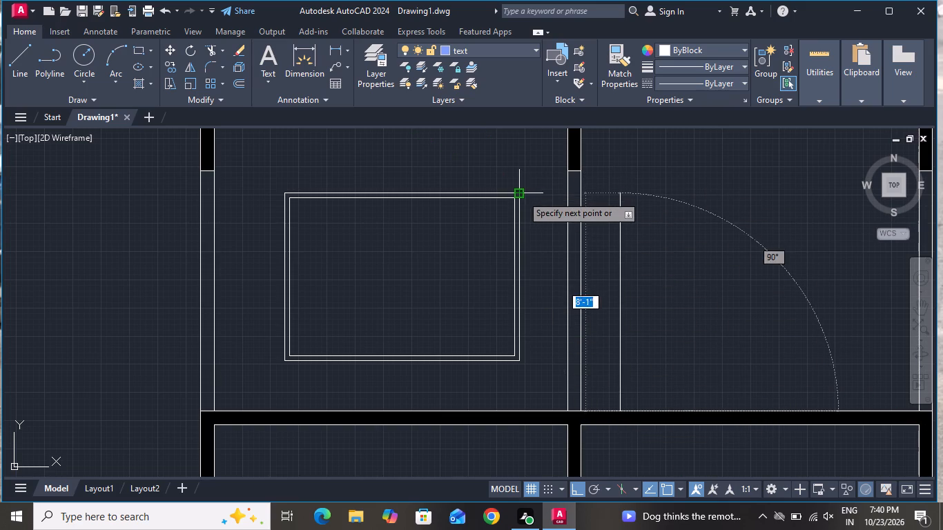
pyautogui.click(619, 195)
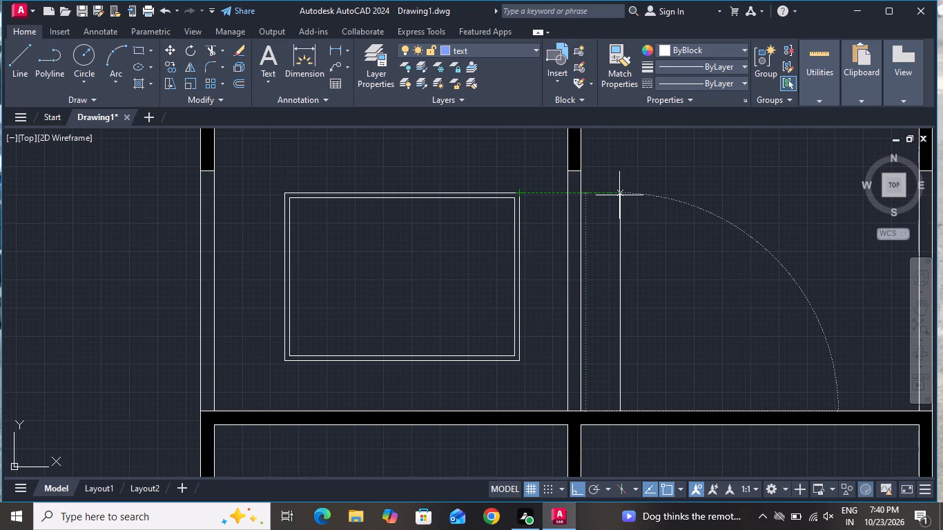
pyautogui.click(725, 197)
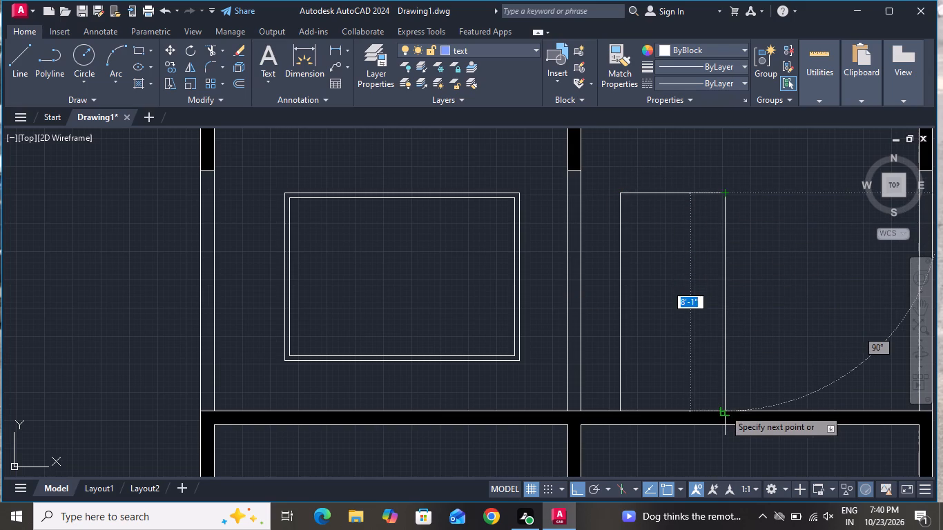
pyautogui.click(724, 409)
pyautogui.rightClick(724, 409)
pyautogui.click(750, 264)
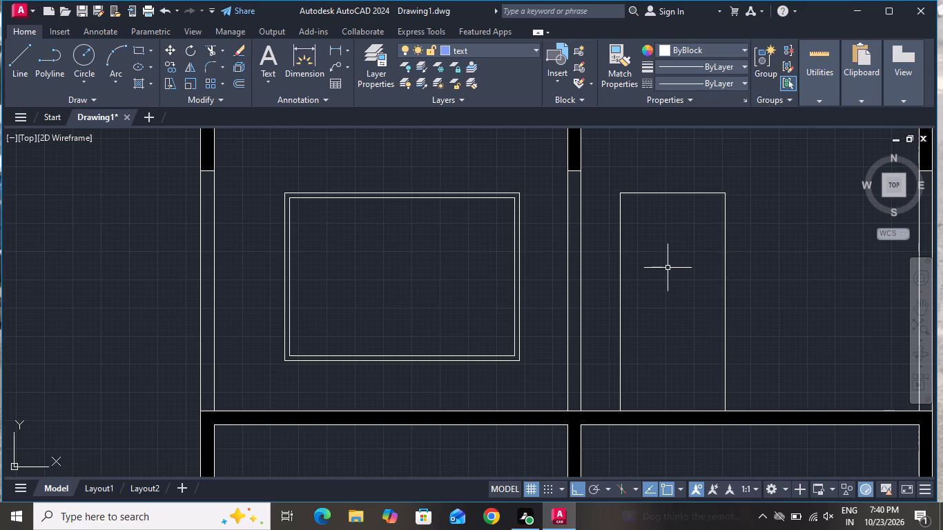
# Offset the top and both side lines of the door outline inward by 2".
pyautogui.scroll(-3, 665, 270)
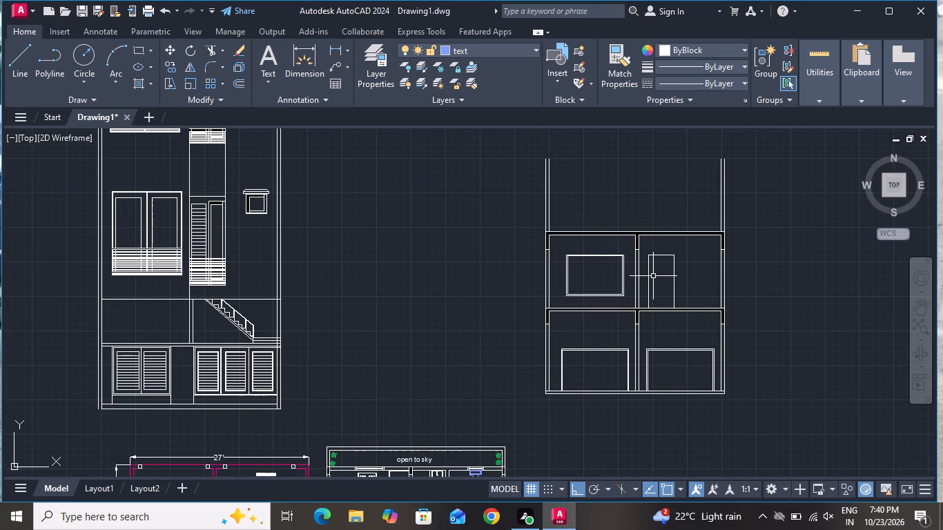
pyautogui.write('o 2')
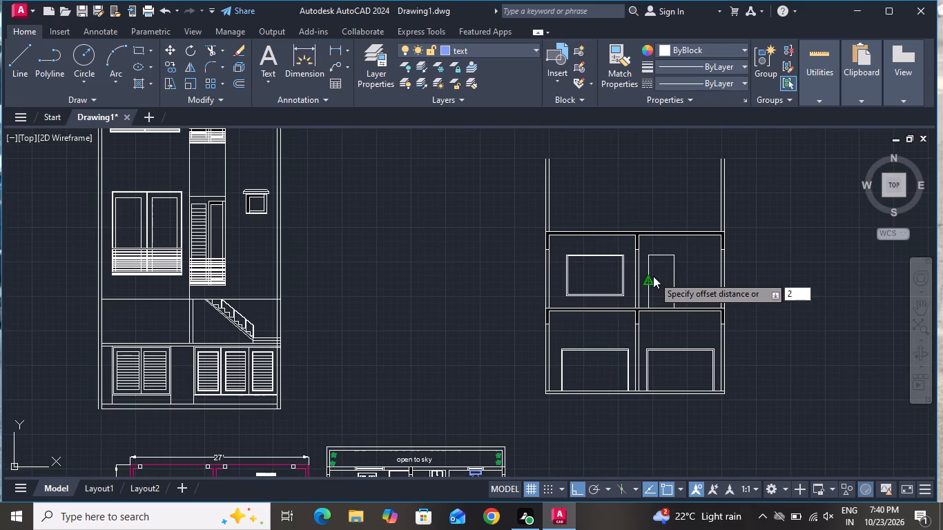
pyautogui.hotkey('shift', '"')
pyautogui.press('Return')
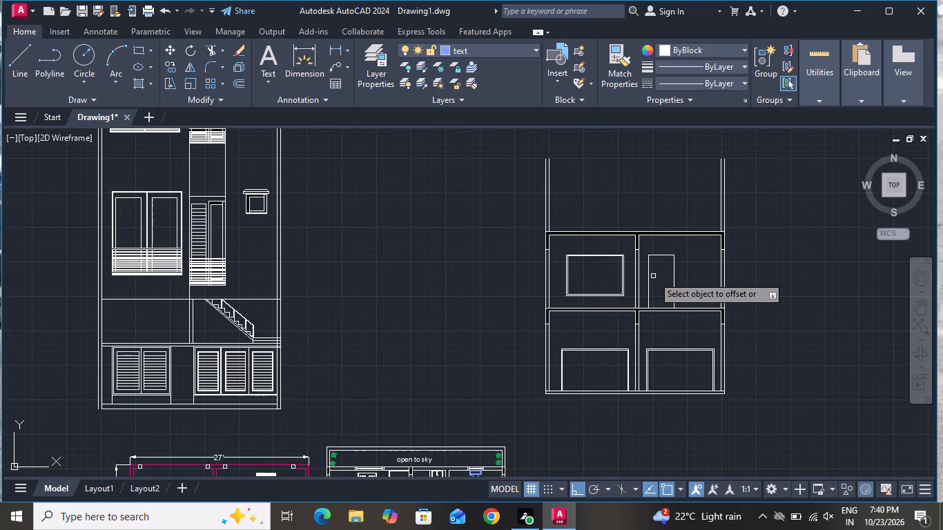
pyautogui.scroll(2, 654, 259)
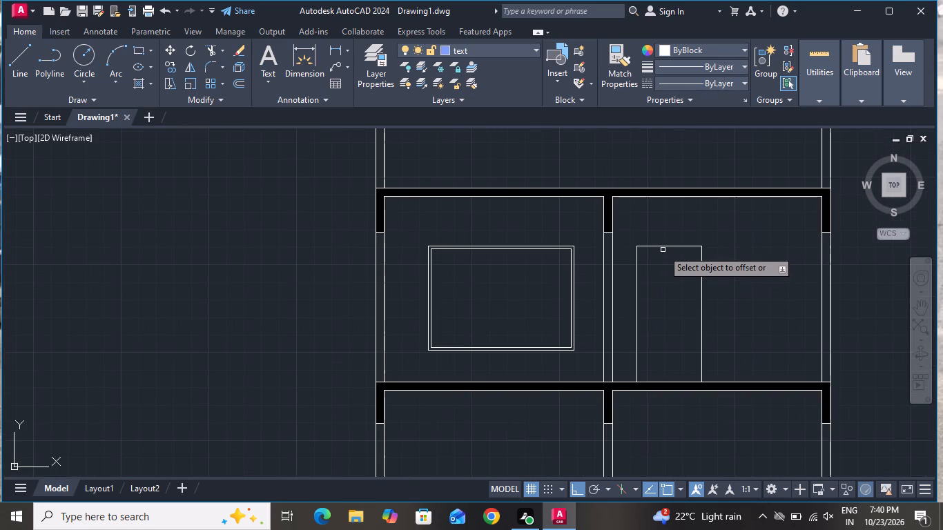
pyautogui.click(663, 248)
pyautogui.click(667, 291)
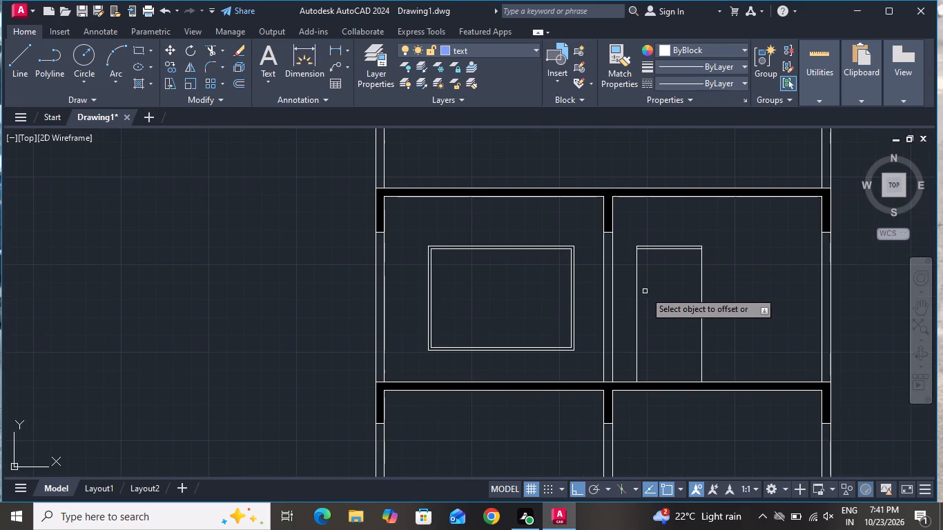
pyautogui.click(638, 296)
pyautogui.click(665, 295)
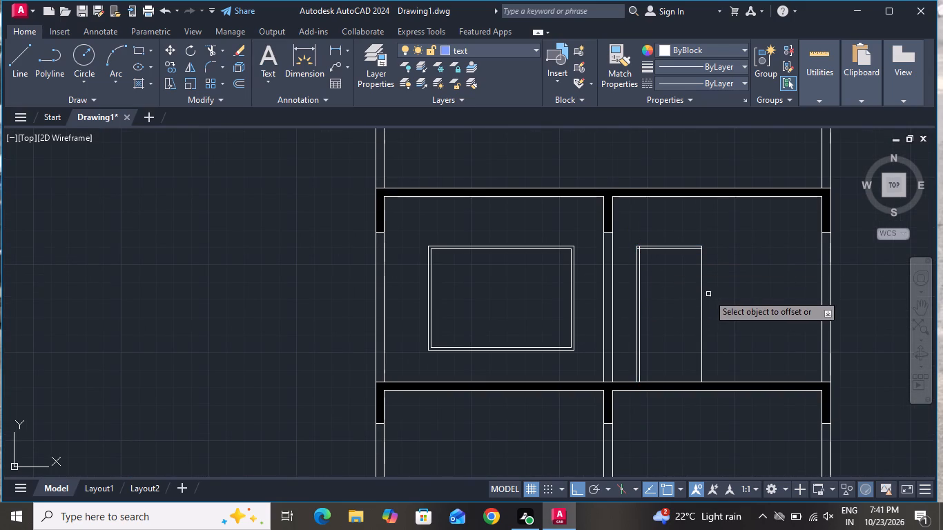
pyautogui.click(700, 300)
pyautogui.click(677, 311)
pyautogui.rightClick(662, 306)
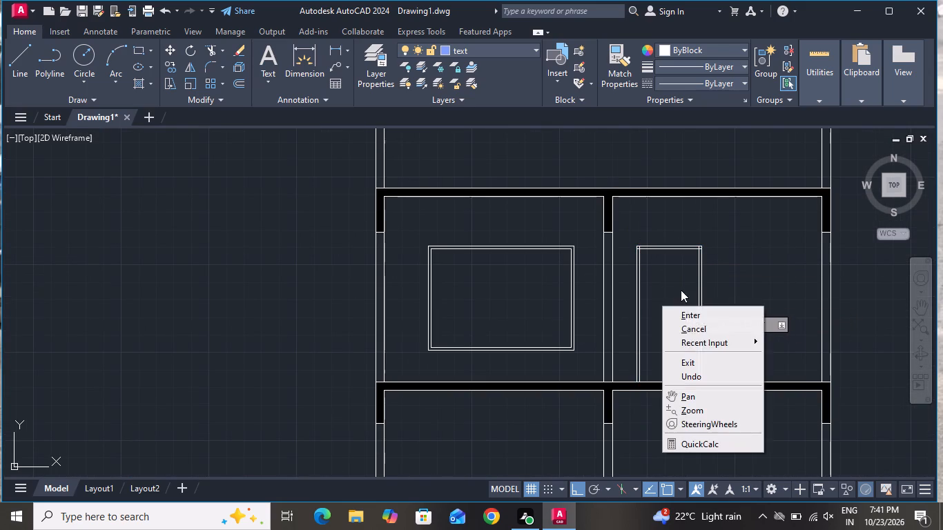
pyautogui.click(689, 336)
pyautogui.click(691, 326)
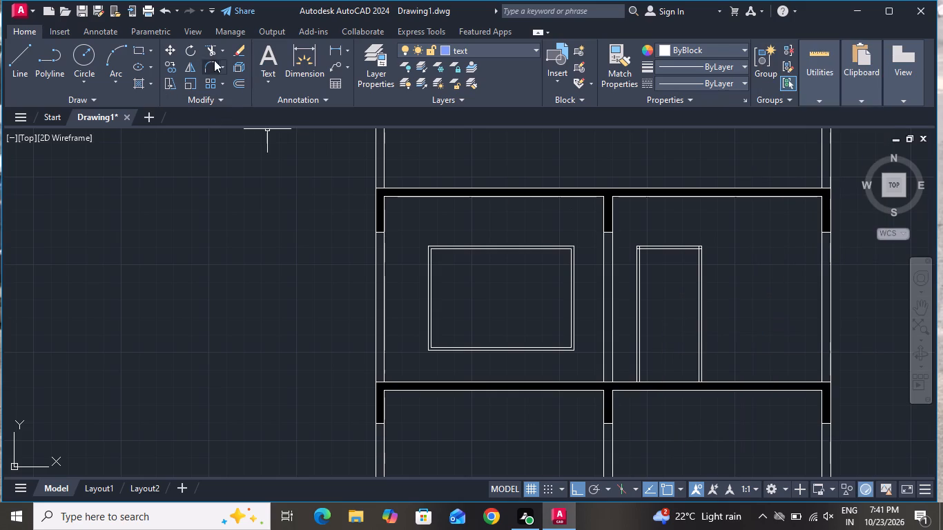
# Trim the overlapping inner line ends at the upper corners of the door frame.
pyautogui.click(207, 48)
pyautogui.scroll(2, 688, 262)
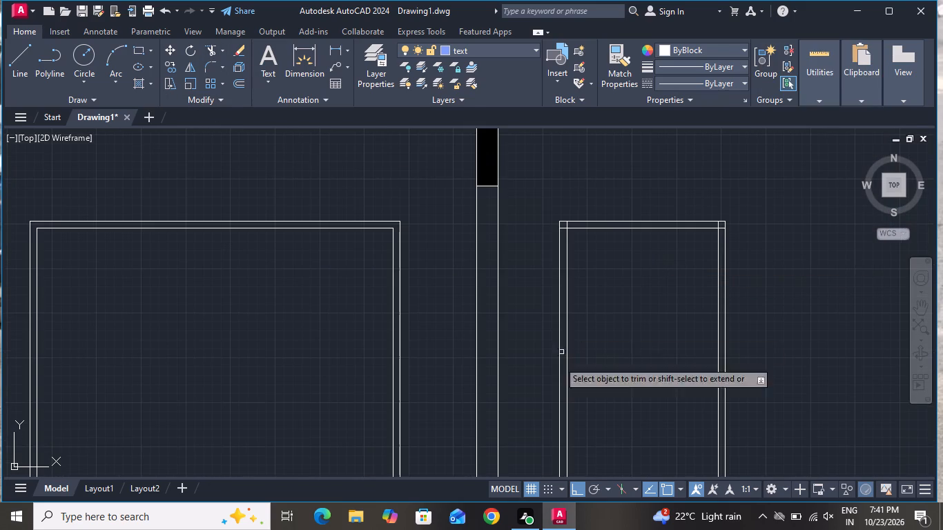
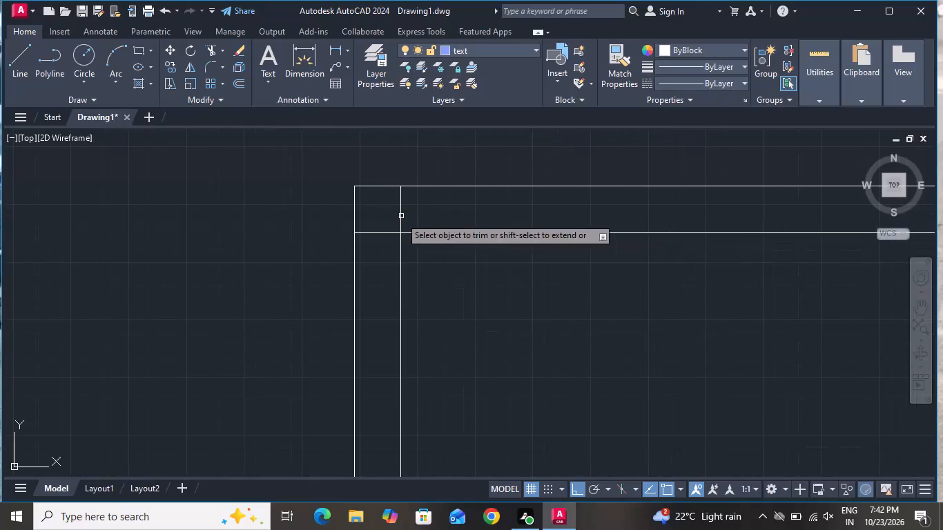
# Trim the overlapping frame lines at both upper corners of the middle-storey door in the section.
pyautogui.click(404, 217)
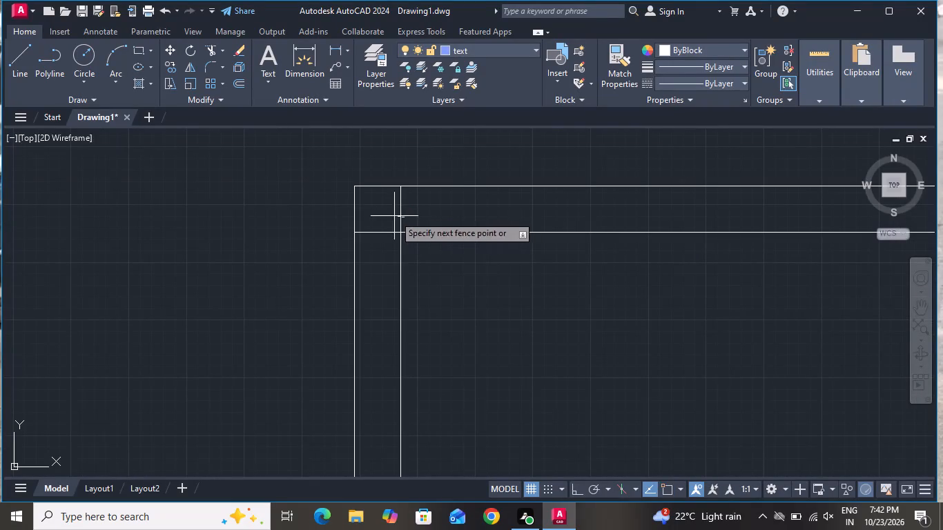
pyautogui.click(394, 213)
pyautogui.click(389, 216)
pyautogui.click(387, 243)
pyautogui.scroll(-3, 386, 233)
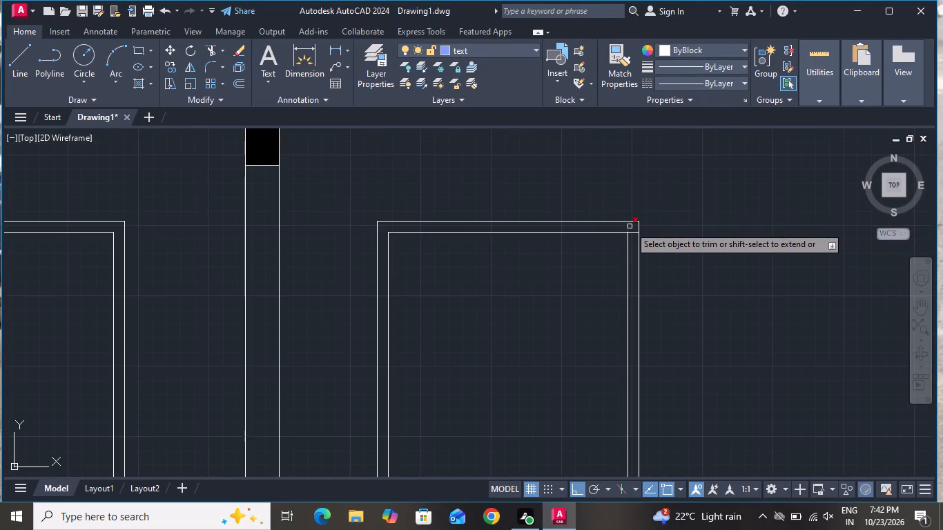
pyautogui.scroll(4, 631, 224)
pyautogui.click(624, 233)
pyautogui.click(562, 244)
pyautogui.click(642, 238)
pyautogui.click(628, 372)
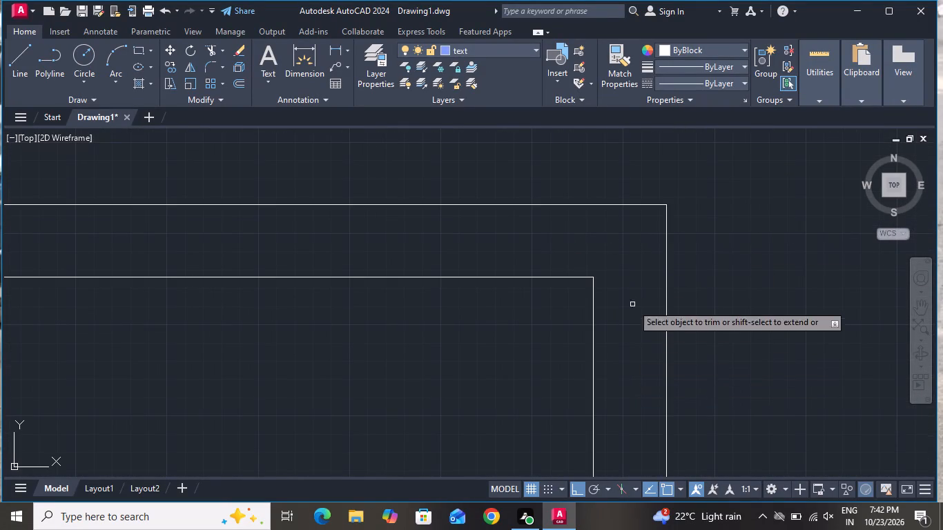
pyautogui.scroll(-6, 632, 270)
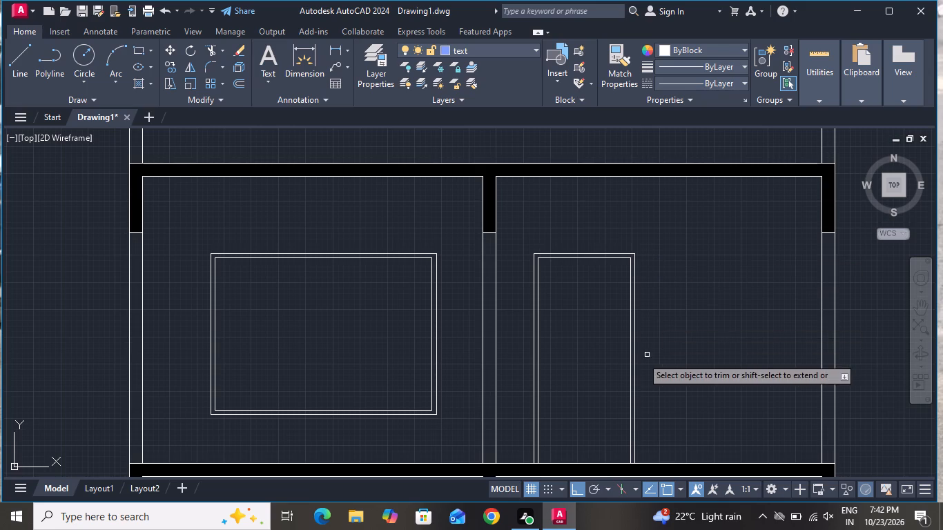
pyautogui.rightClick(667, 320)
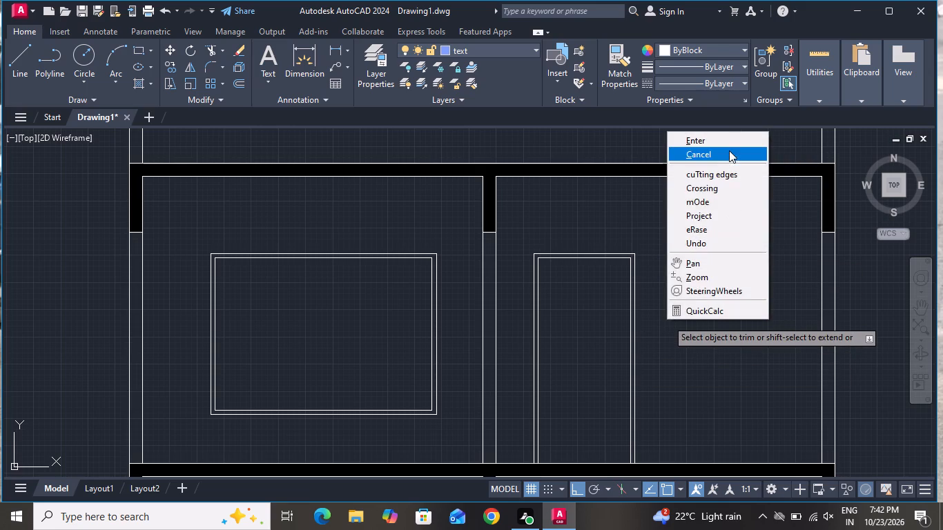
pyautogui.click(729, 150)
# Draw a rectangle about 2'-3" wide for a side window, starting at the door frame's upper right corner.
pyautogui.scroll(-2, 519, 291)
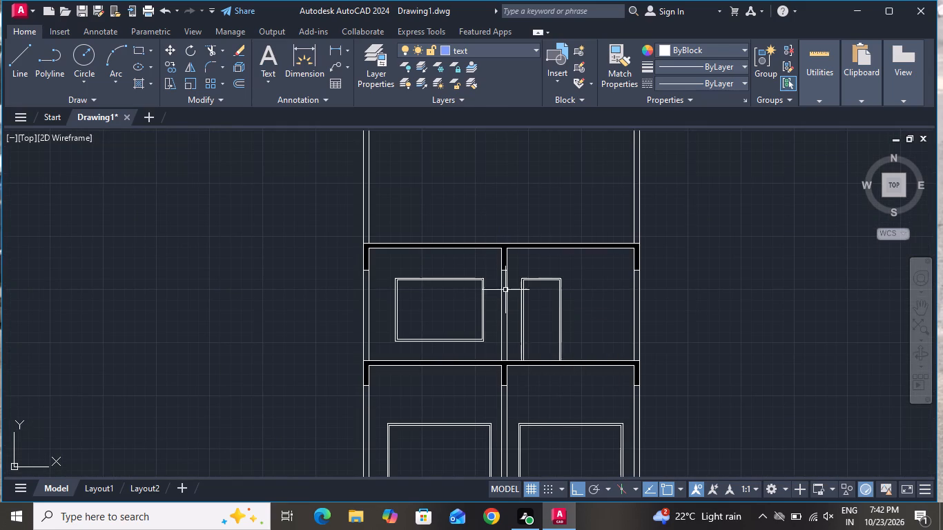
pyautogui.click(137, 50)
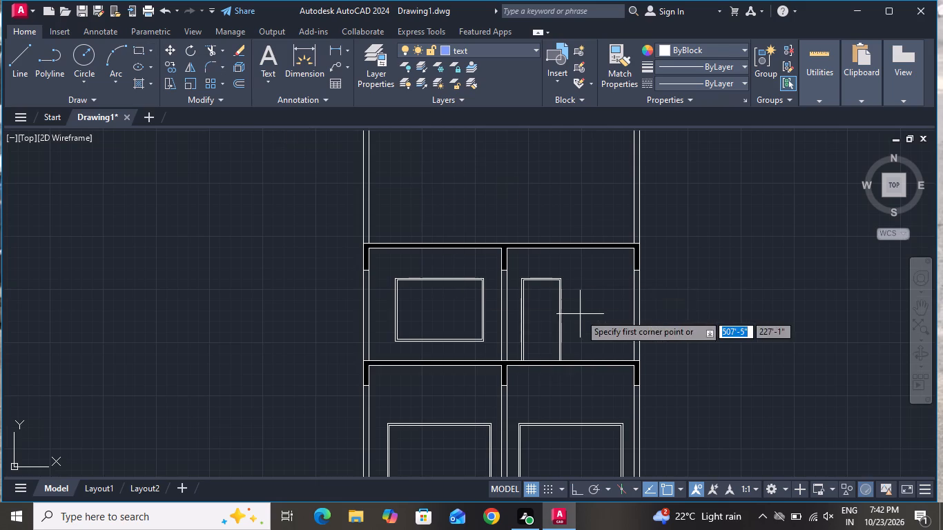
pyautogui.scroll(2, 574, 291)
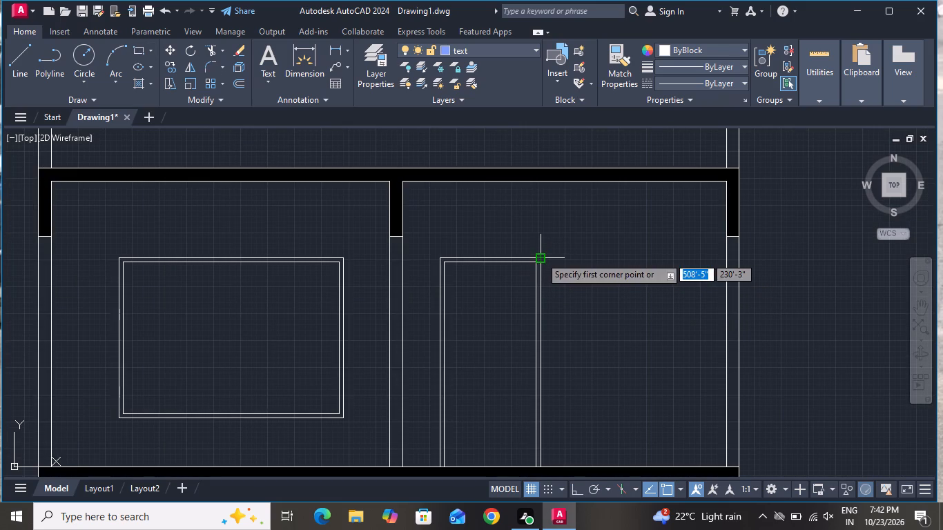
pyautogui.click(541, 257)
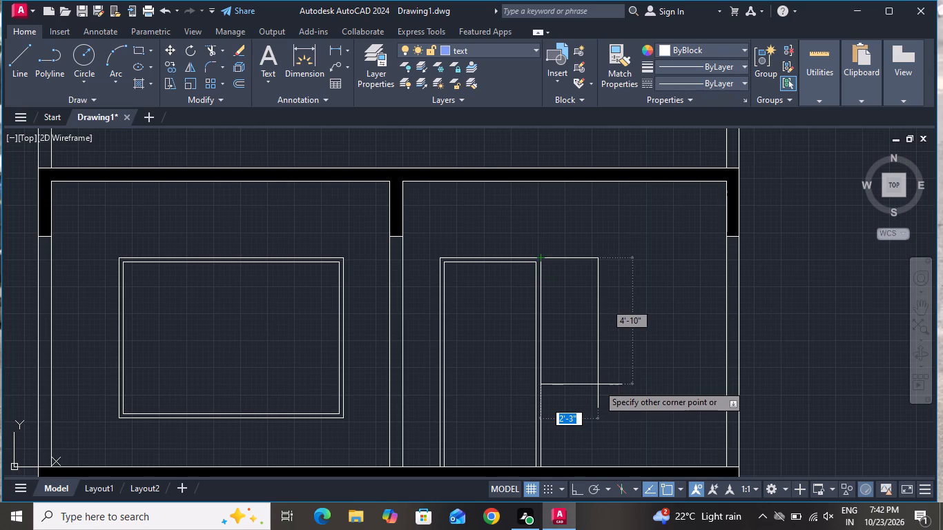
pyautogui.click(597, 373)
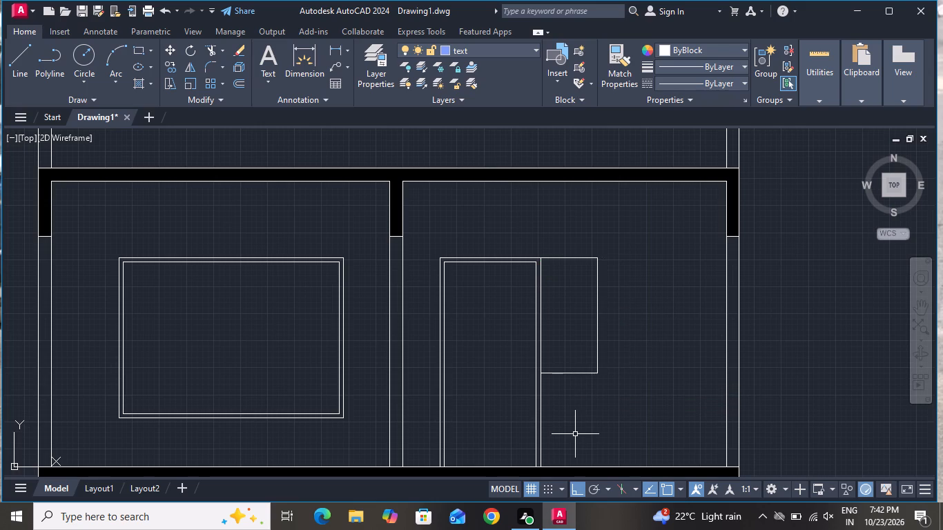
# Offset the side window rectangle 2" inward to form its frame.
pyautogui.write('o')
pyautogui.press('space')
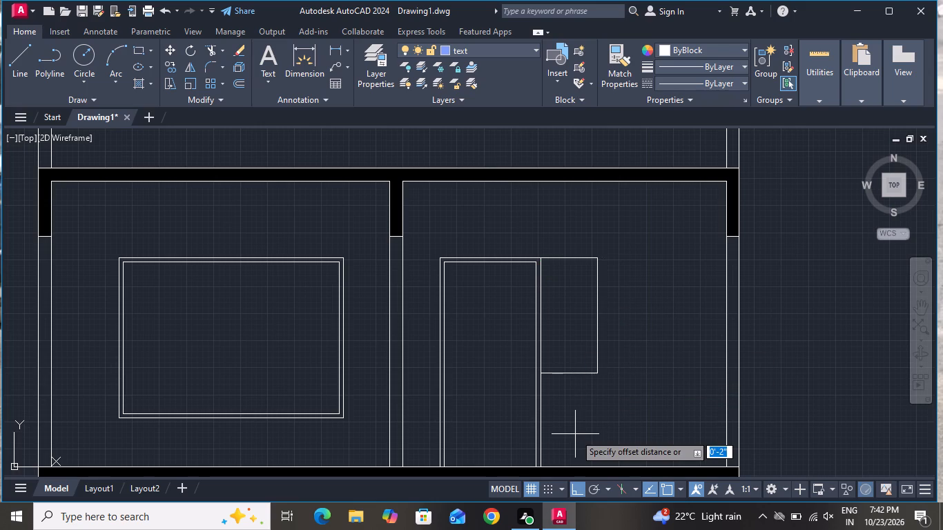
pyautogui.press('2')
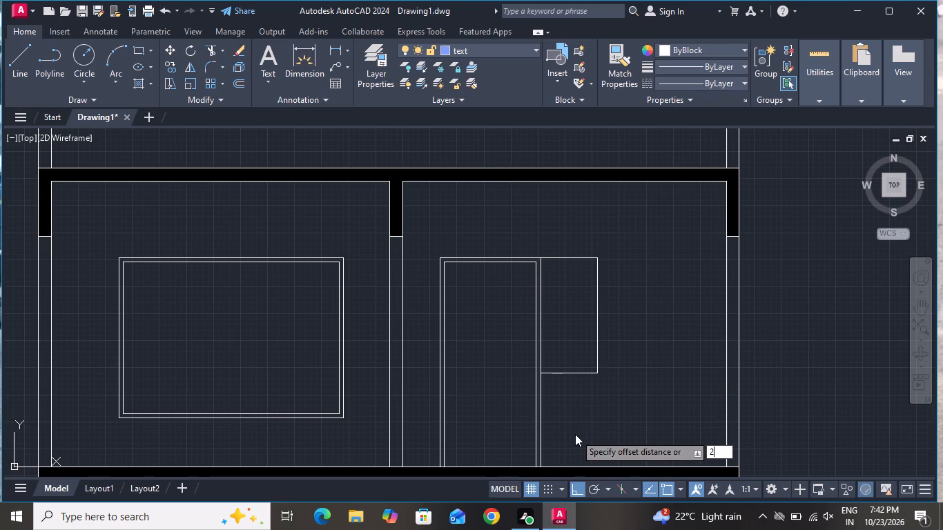
pyautogui.hotkey('shift', '"')
pyautogui.press('Return')
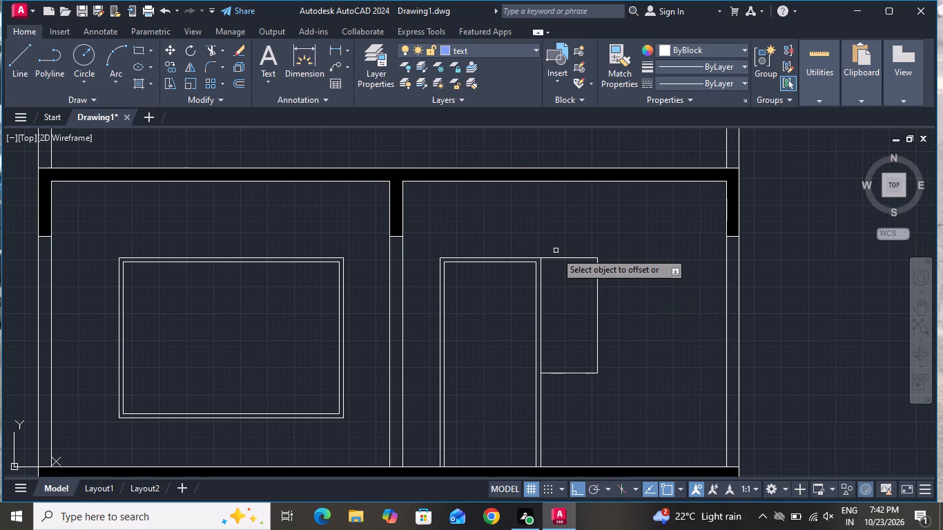
pyautogui.click(558, 259)
pyautogui.click(562, 285)
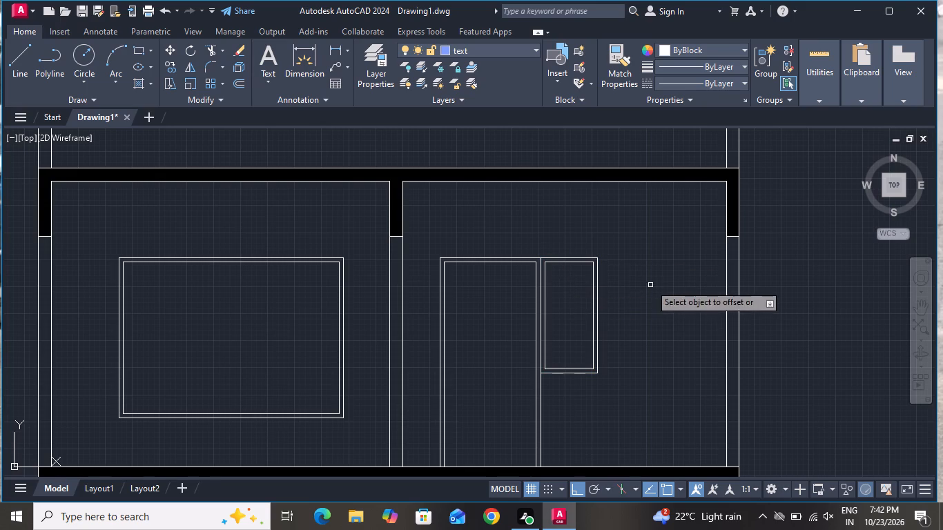
pyautogui.rightClick(645, 280)
pyautogui.click(688, 304)
# Draw a narrow rectangle about 7'-11" tall against the right outer wall, reaching down to the middle storey's floor slab.
pyautogui.scroll(-1, 498, 277)
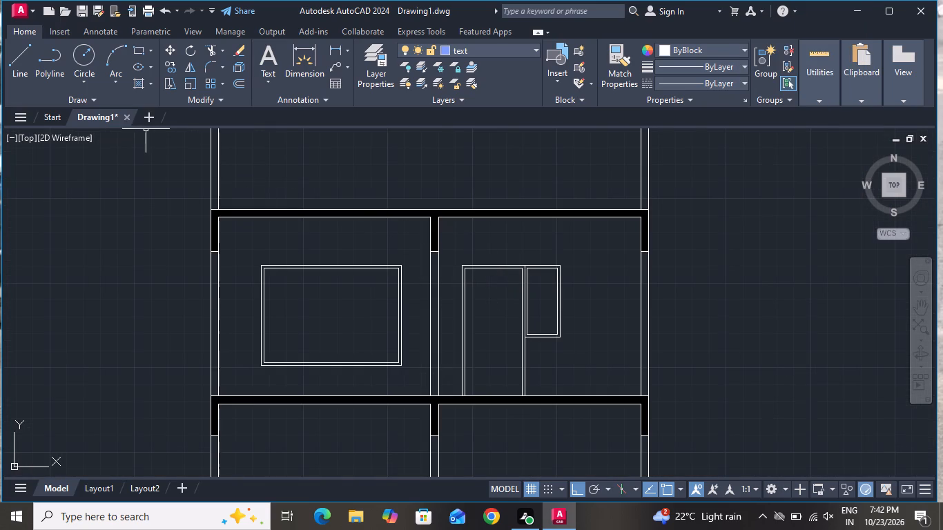
pyautogui.click(135, 48)
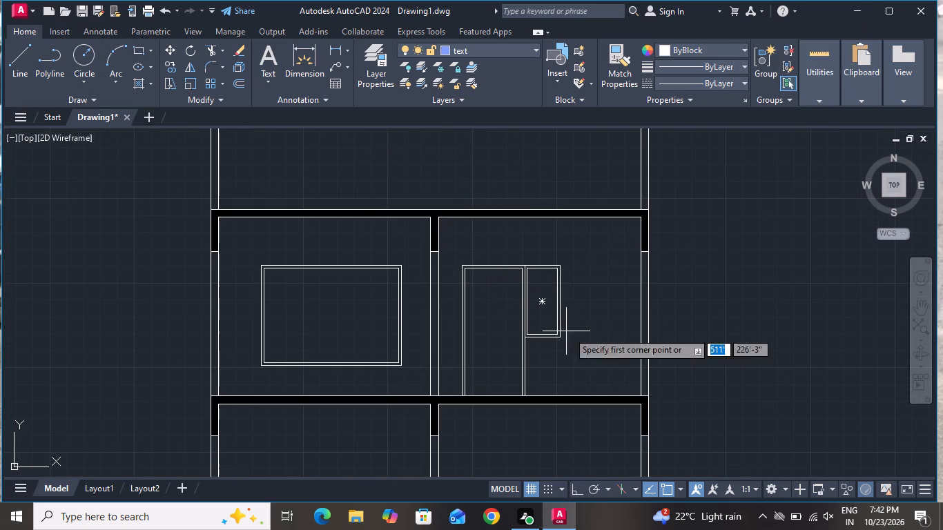
pyautogui.scroll(2, 641, 293)
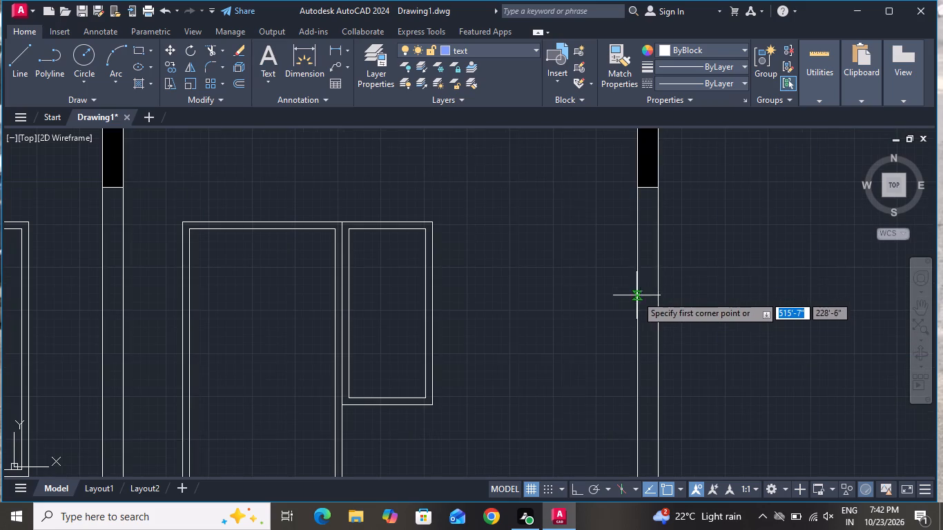
pyautogui.click(634, 226)
pyautogui.scroll(-2, 561, 379)
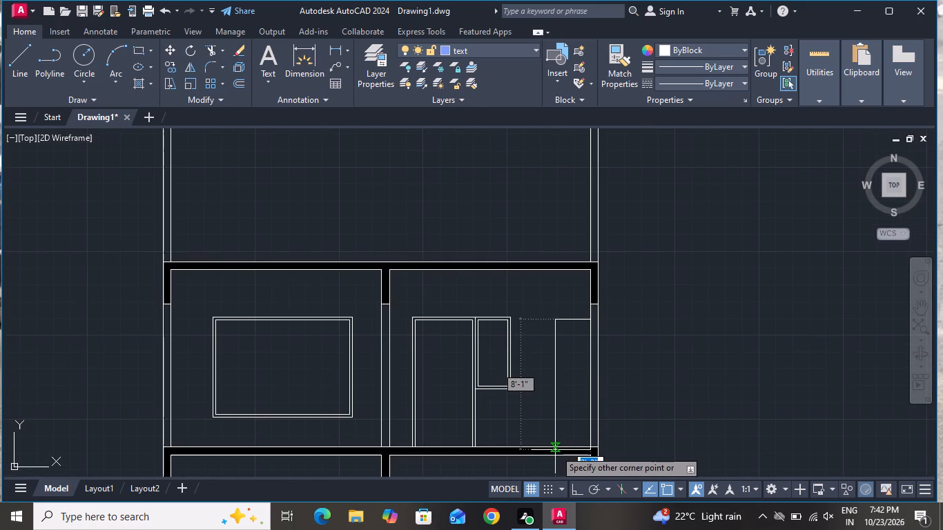
pyautogui.scroll(2, 558, 444)
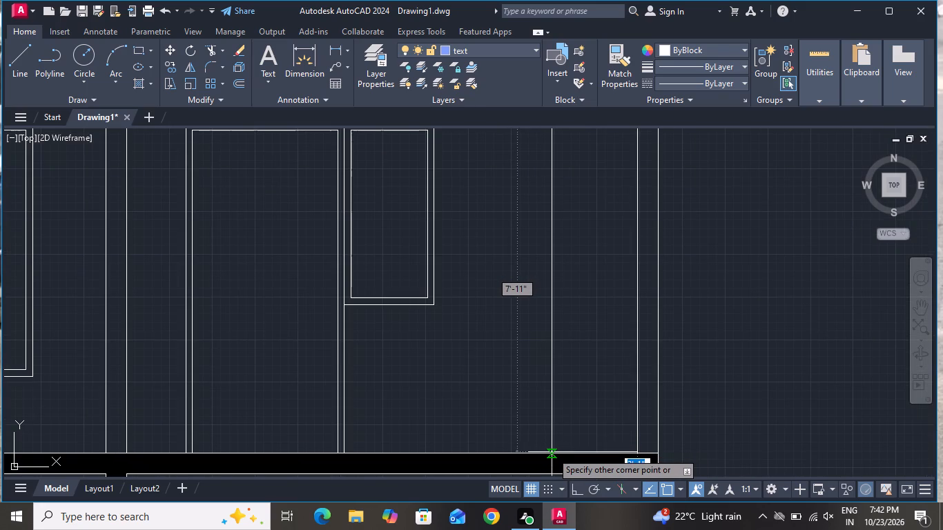
pyautogui.click(551, 453)
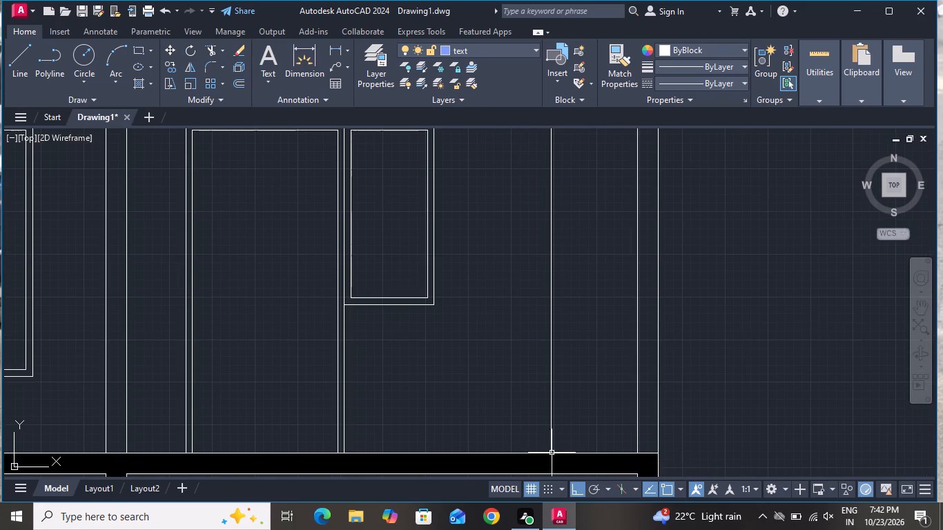
# Offset the narrow rectangle beside the right outer wall 2" inward.
pyautogui.scroll(-1, 527, 388)
pyautogui.write('o')
pyautogui.press('space')
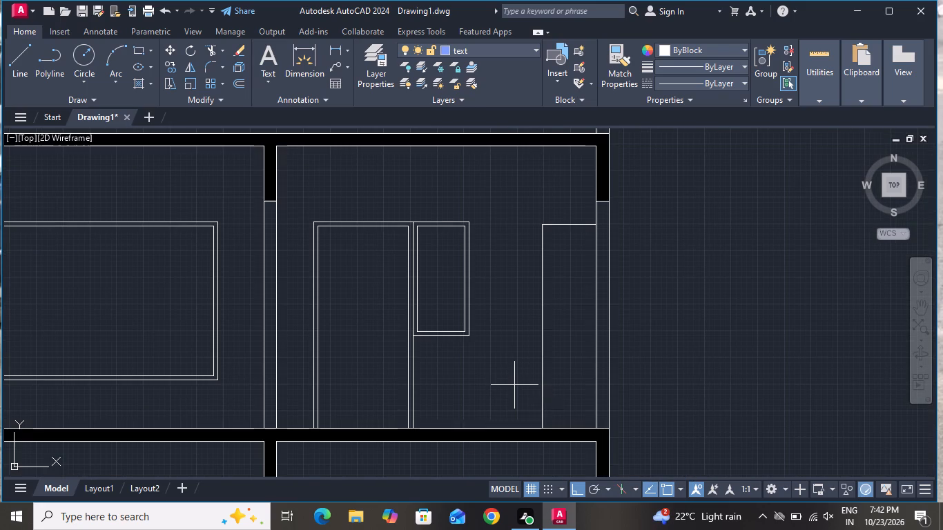
pyautogui.press('2')
pyautogui.hotkey('shift', '"')
pyautogui.press('Return')
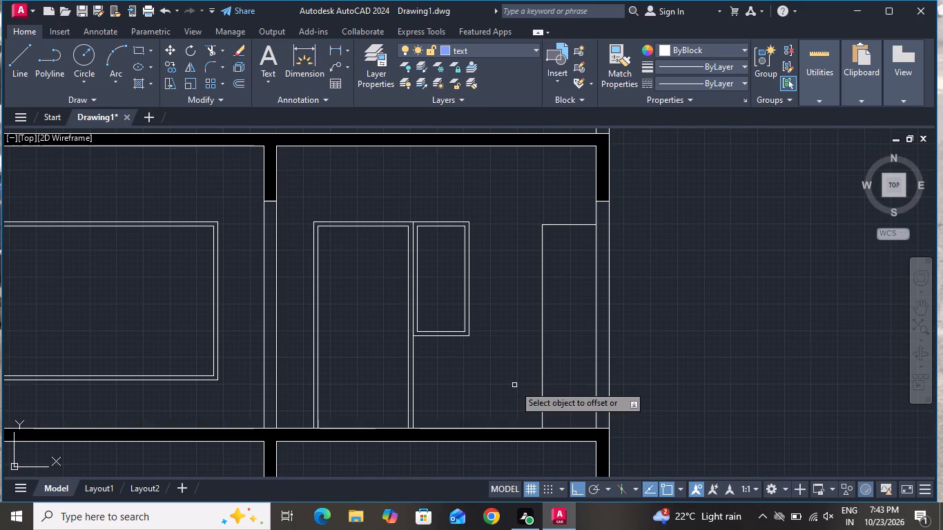
pyautogui.click(550, 226)
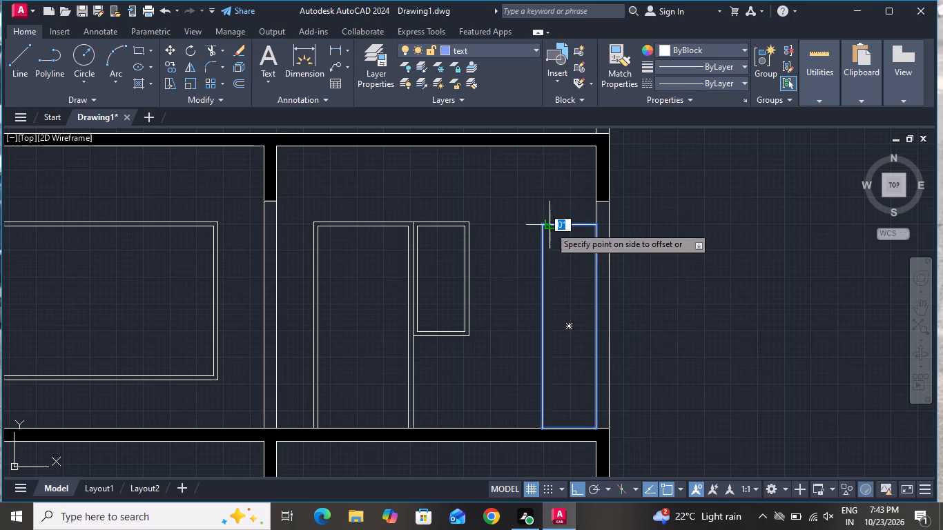
pyautogui.click(555, 243)
pyautogui.rightClick(551, 278)
pyautogui.click(568, 302)
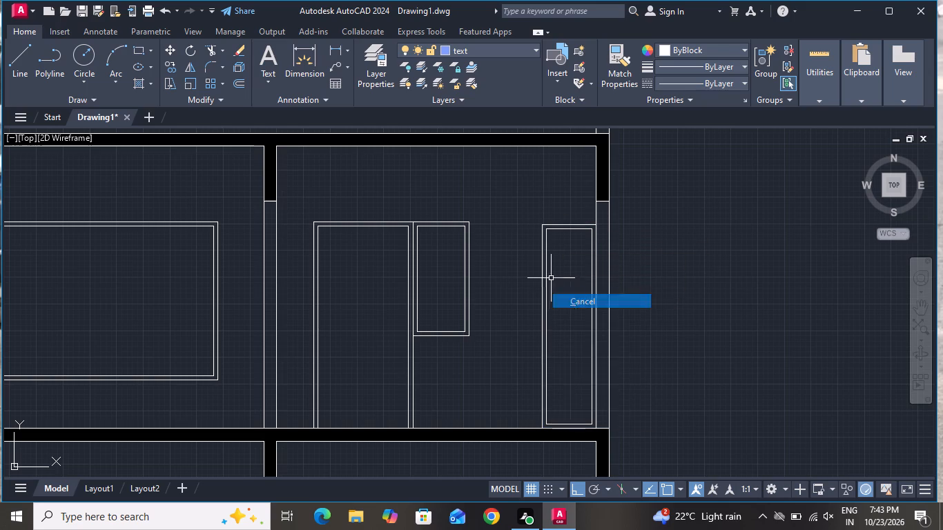
# Copy the middle storey's left room window straight up into the top storey.
pyautogui.scroll(-1, 443, 339)
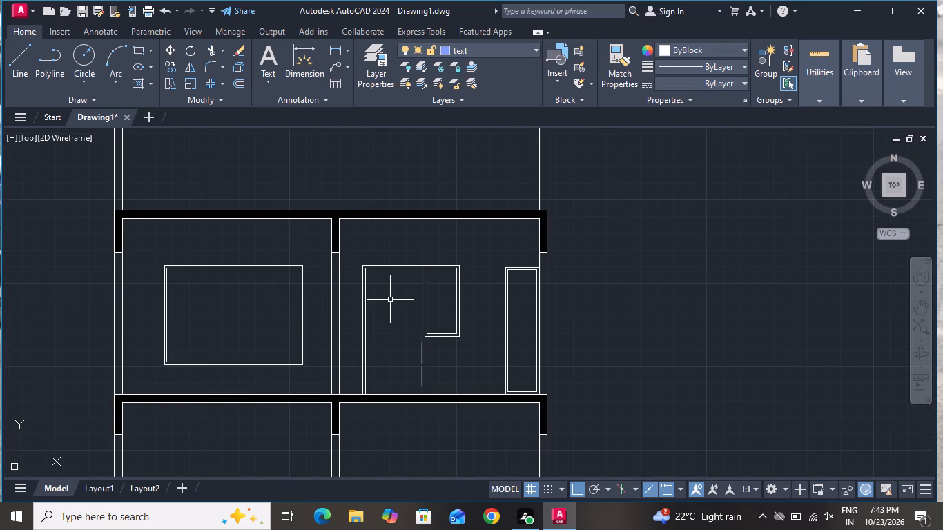
pyautogui.scroll(-1, 324, 248)
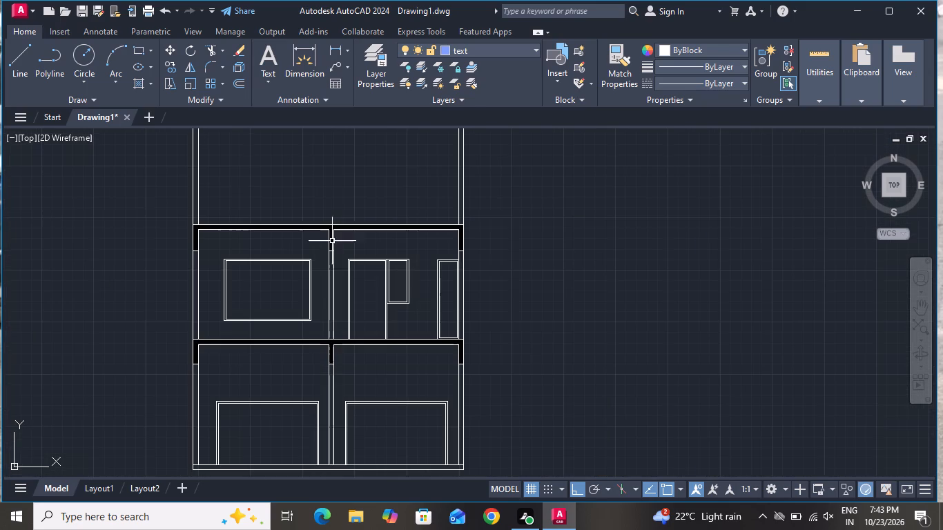
pyautogui.click(319, 241)
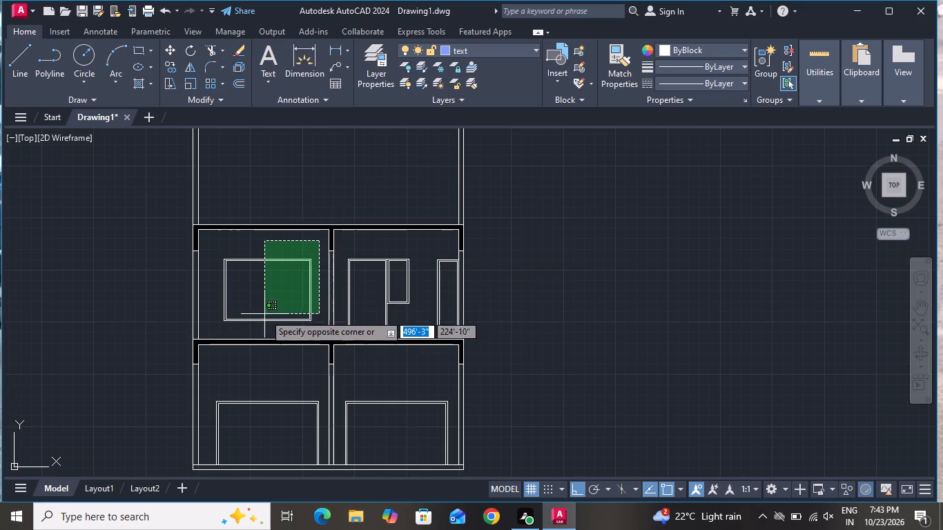
pyautogui.click(210, 329)
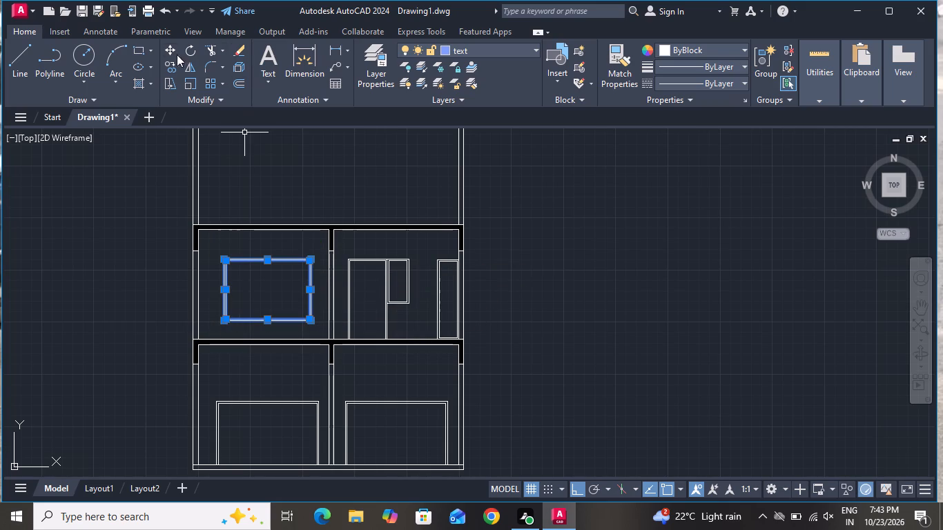
pyautogui.click(167, 60)
pyautogui.click(265, 304)
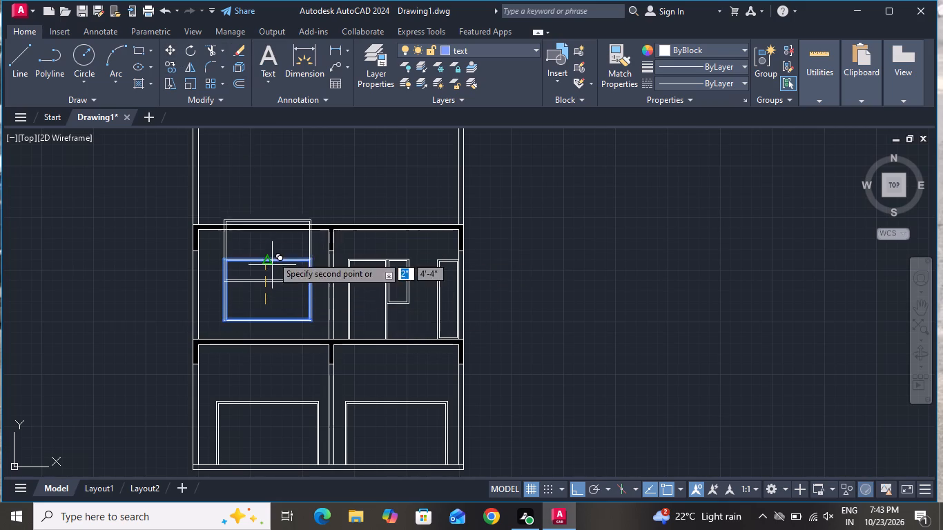
pyautogui.click(278, 168)
pyautogui.rightClick(269, 174)
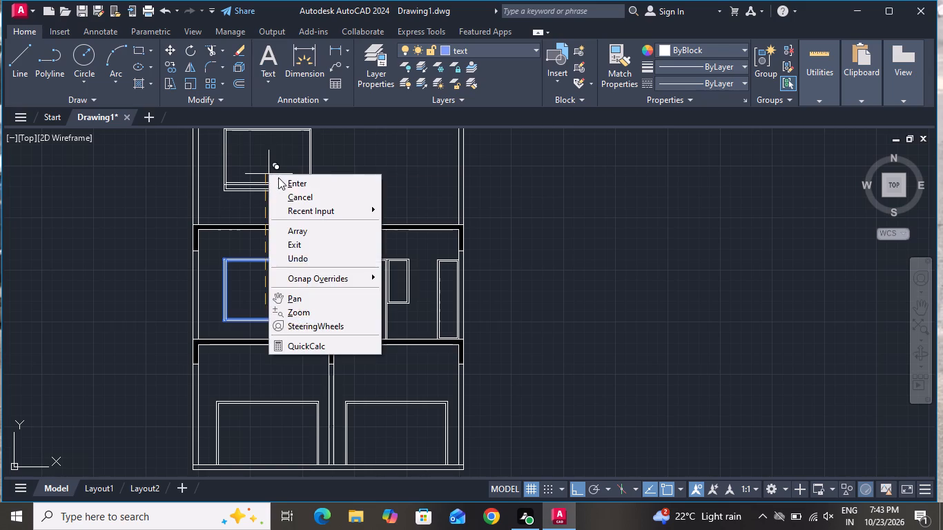
pyautogui.click(285, 190)
# Draw the left face line of the top storey's dividing wall, straight up from the floor slab above the middle storey's wall.
pyautogui.scroll(-1, 336, 246)
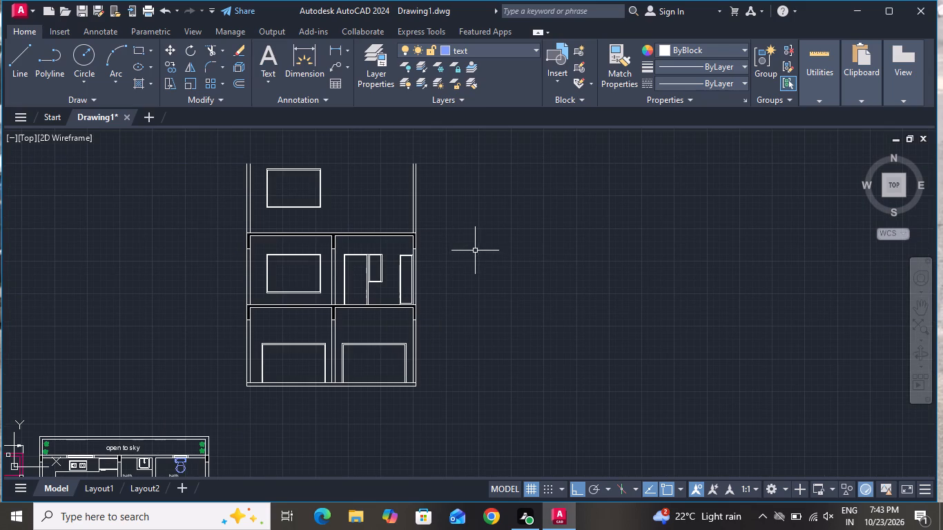
pyautogui.click(10, 57)
pyautogui.scroll(1, 349, 228)
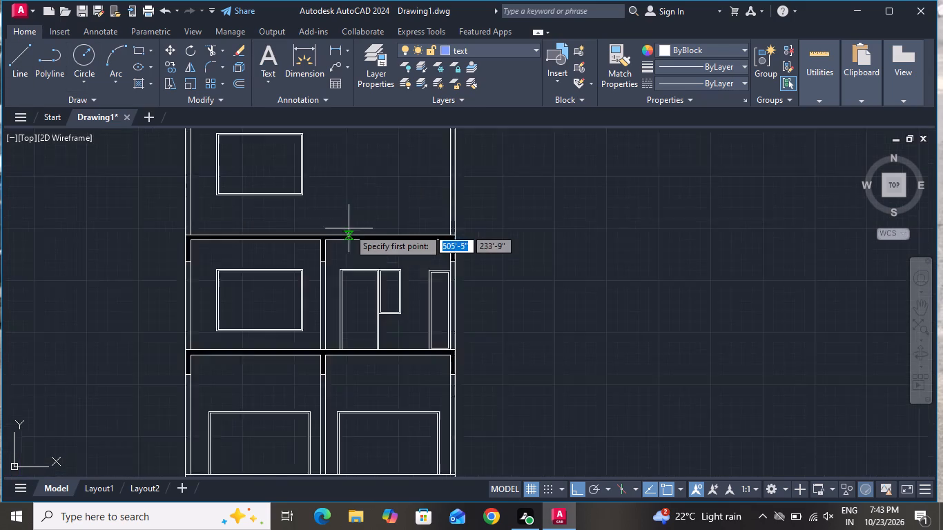
pyautogui.scroll(2, 349, 228)
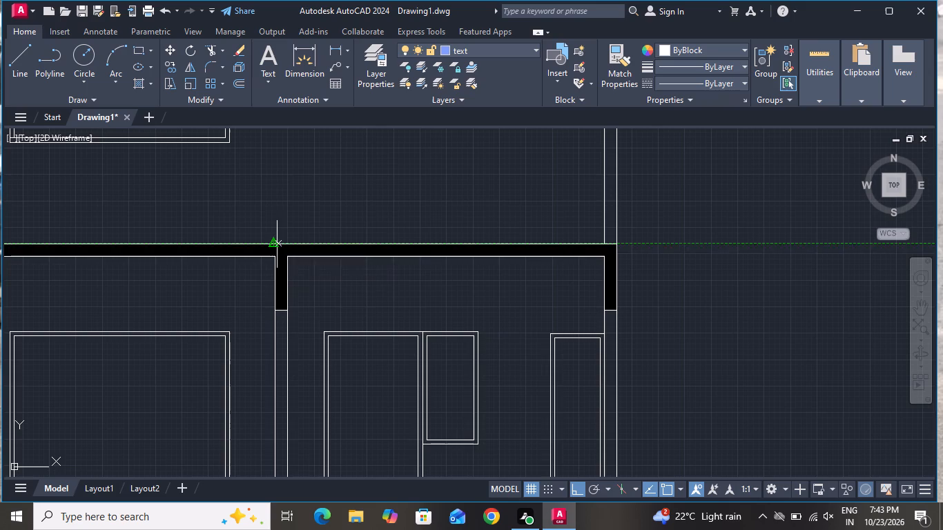
pyautogui.click(272, 243)
pyautogui.scroll(-5, 291, 152)
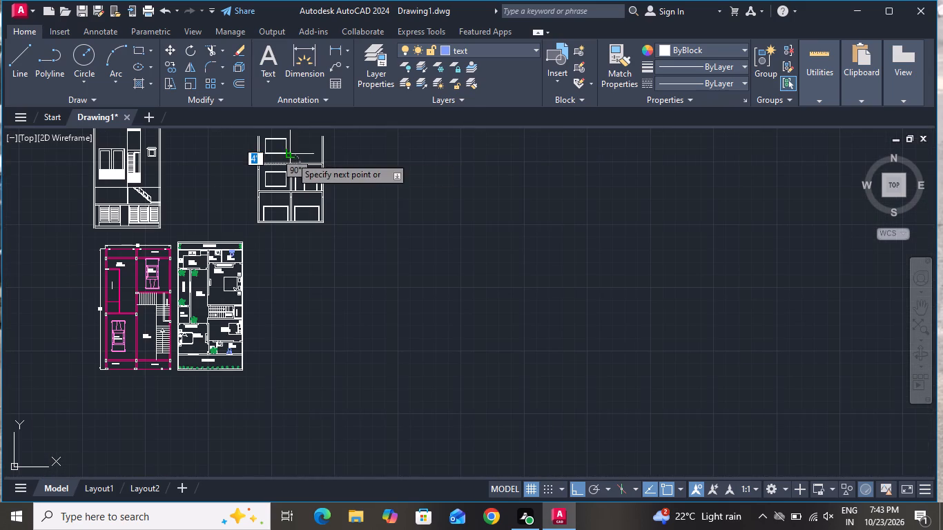
pyautogui.click(292, 133)
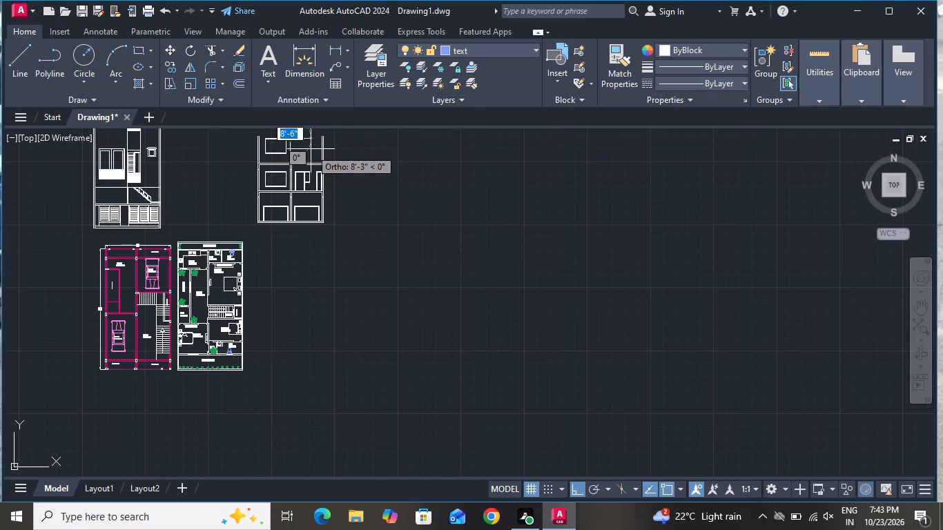
pyautogui.rightClick(311, 149)
pyautogui.click(324, 170)
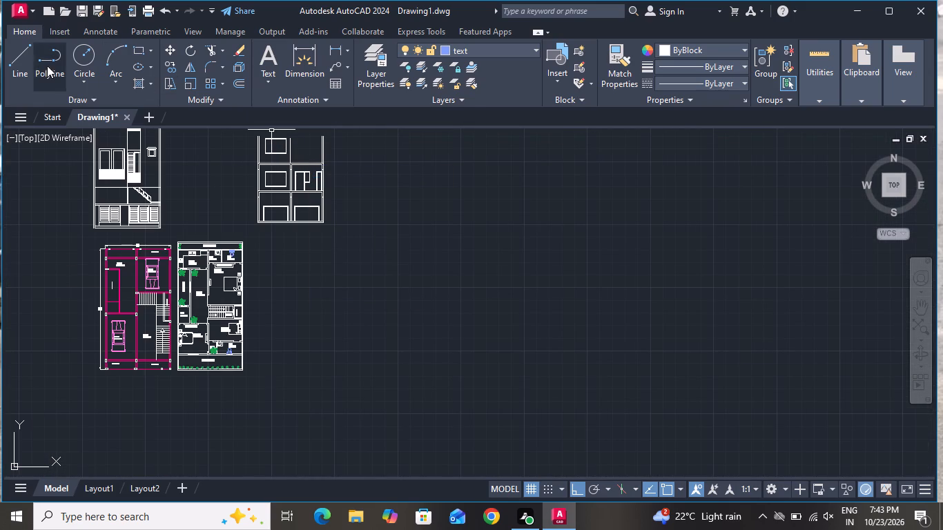
# Draw the right face line of the top storey's dividing wall from the floor slab up to the outer walls' top level.
pyautogui.click(21, 63)
pyautogui.scroll(4, 303, 126)
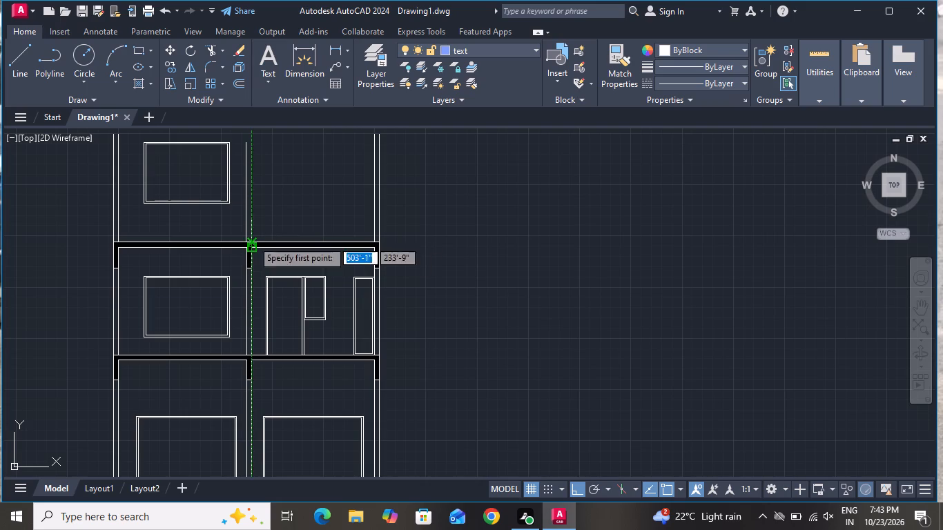
pyautogui.click(253, 239)
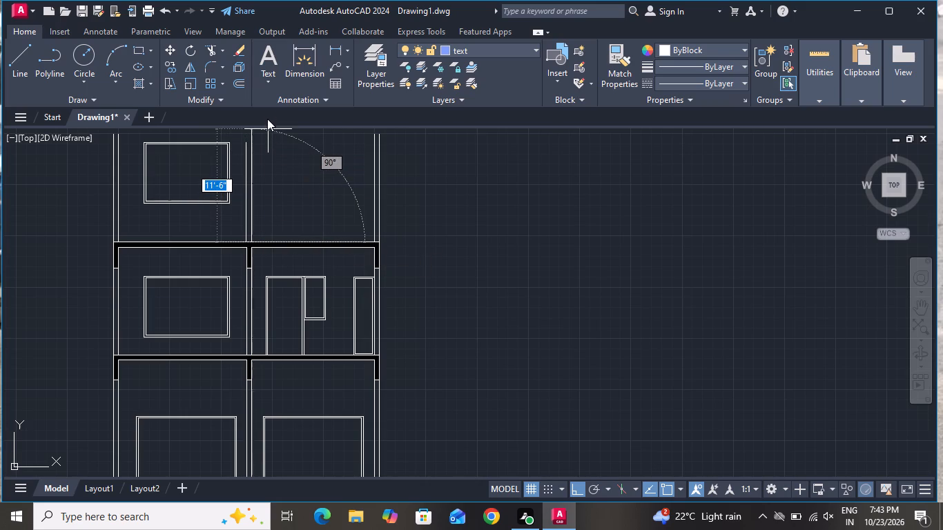
pyautogui.scroll(-6, 269, 126)
pyautogui.scroll(3, 272, 137)
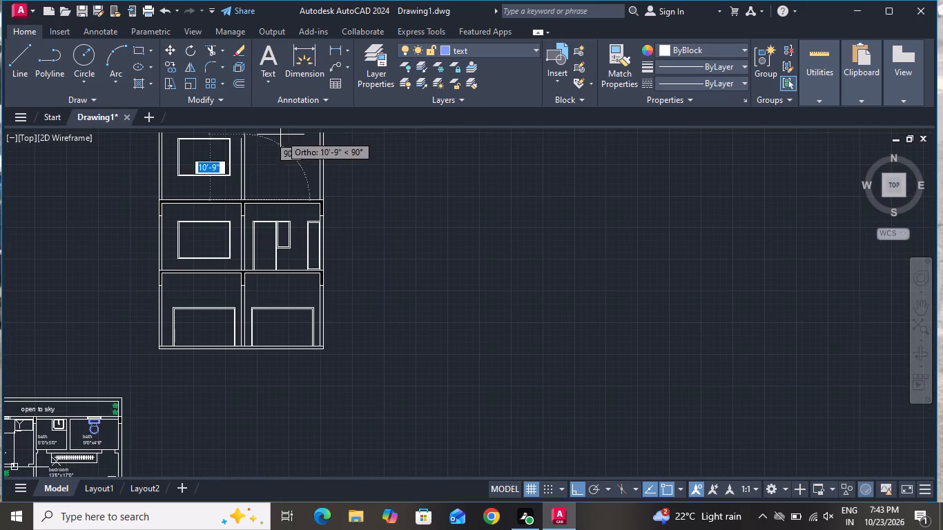
pyautogui.click(271, 121)
pyautogui.rightClick(271, 121)
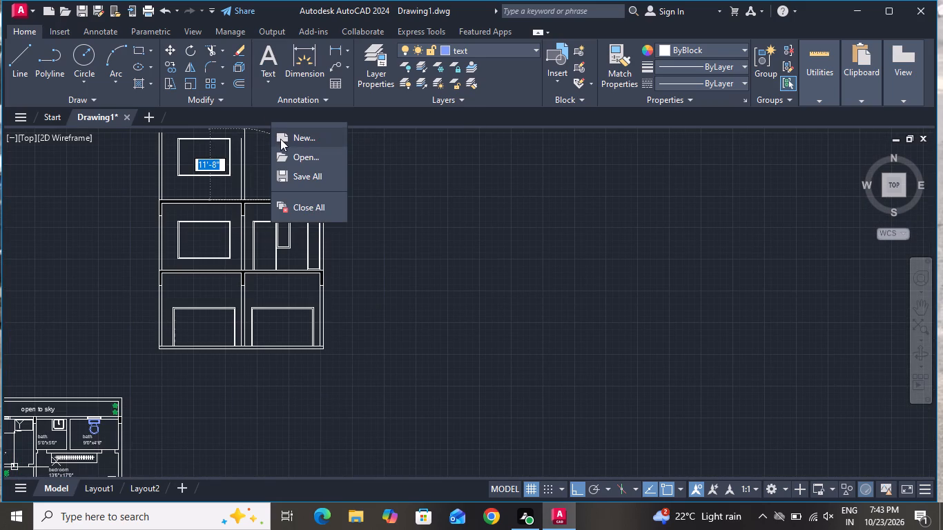
pyautogui.click(269, 148)
pyautogui.scroll(-2, 277, 161)
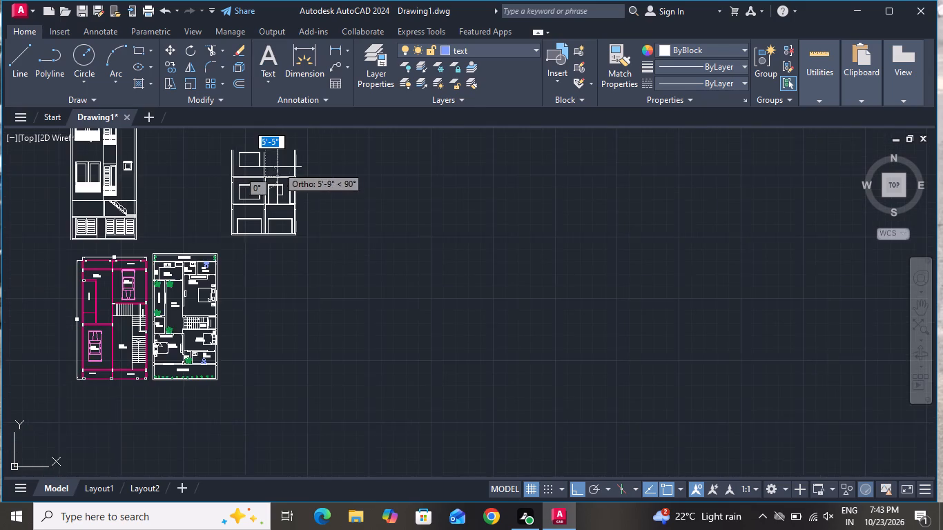
pyautogui.scroll(-1, 280, 169)
pyautogui.scroll(4, 288, 150)
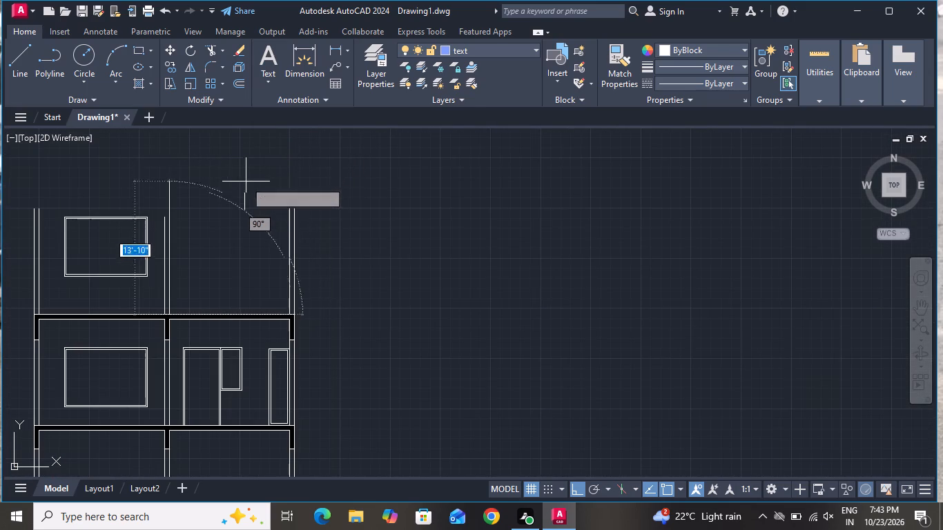
pyautogui.click(251, 209)
pyautogui.rightClick(250, 208)
pyautogui.click(271, 228)
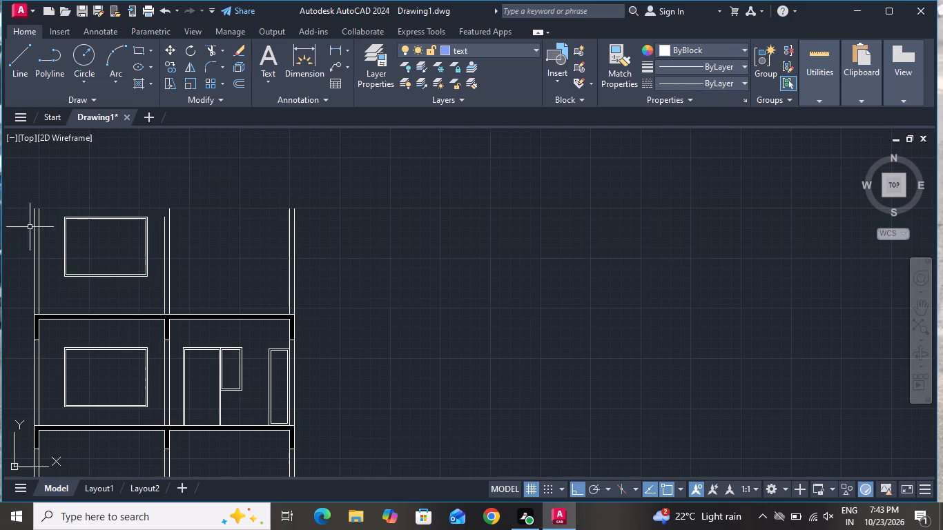
# Copy the middle storey's right room door and adjoining side window straight up 11'-6" onto the top storey's floor slab.
pyautogui.scroll(-1, 63, 231)
pyautogui.scroll(2, 116, 230)
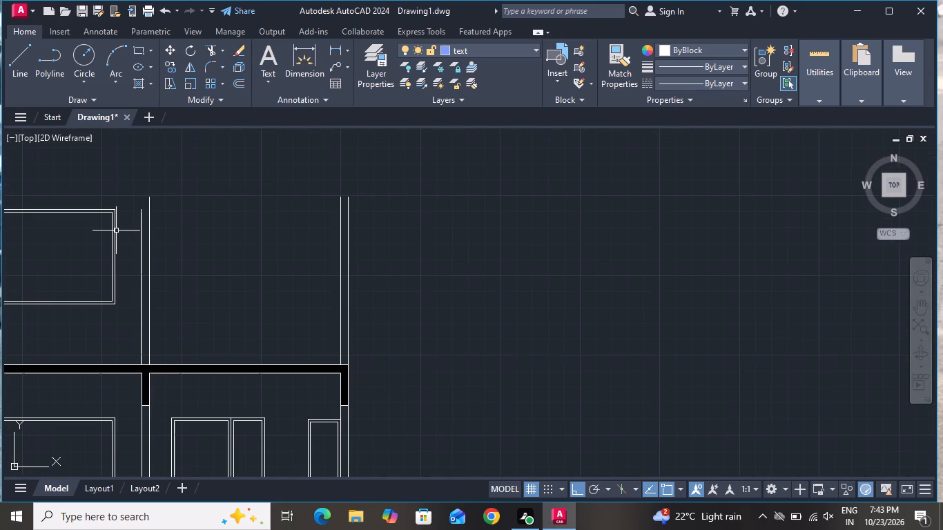
pyautogui.scroll(-2, 229, 337)
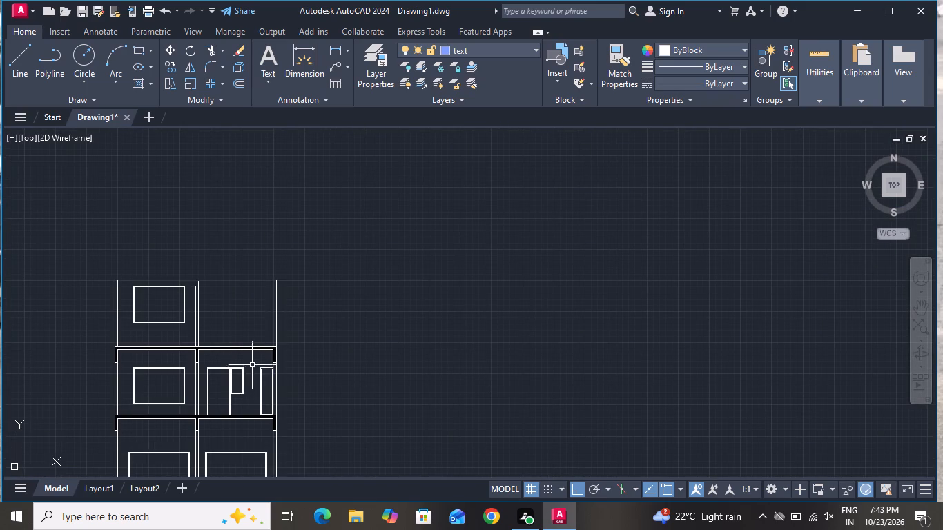
pyautogui.click(250, 361)
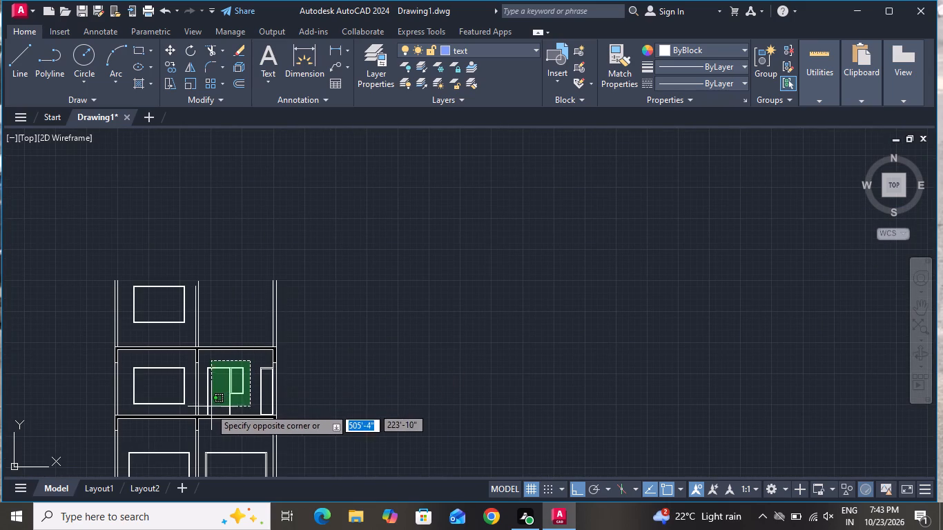
pyautogui.click(205, 406)
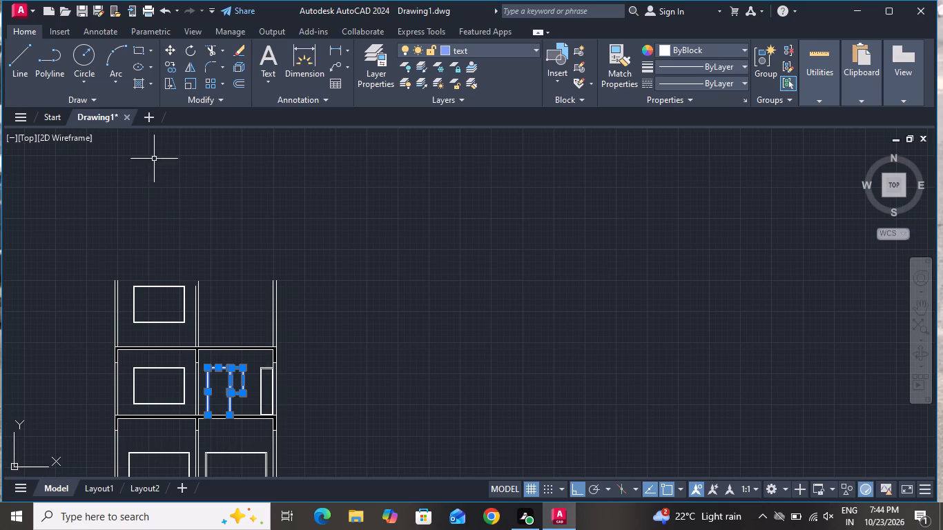
pyautogui.click(166, 68)
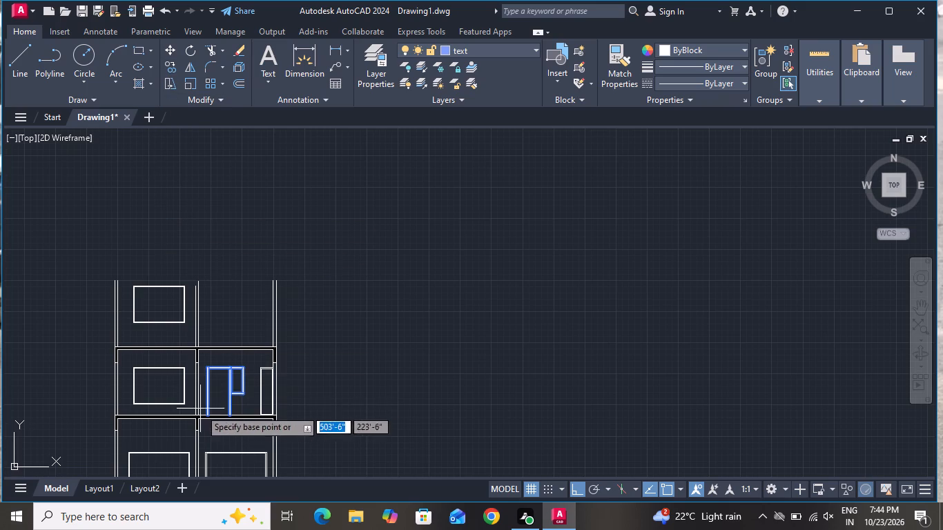
pyautogui.scroll(2, 211, 424)
pyautogui.click(195, 402)
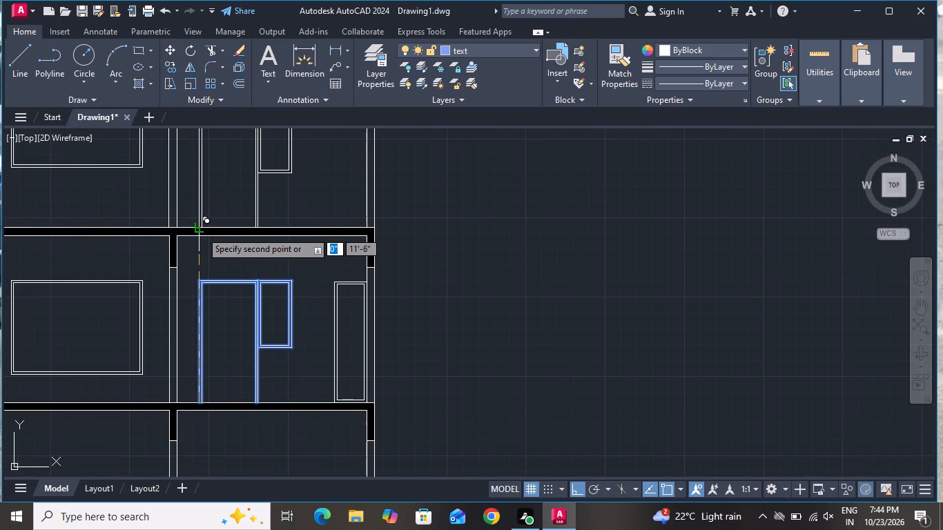
pyautogui.scroll(1, 201, 231)
pyautogui.click(197, 226)
pyautogui.scroll(-2, 193, 260)
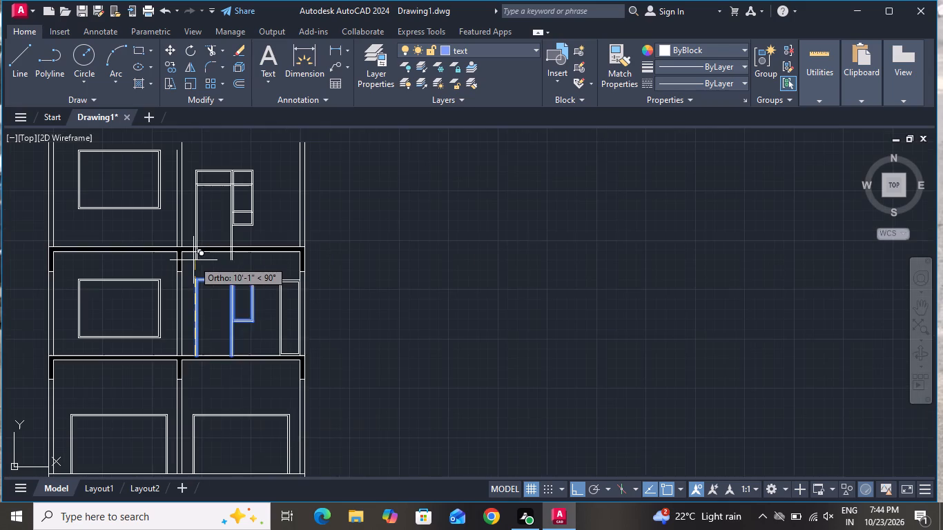
pyautogui.rightClick(193, 260)
pyautogui.click(223, 288)
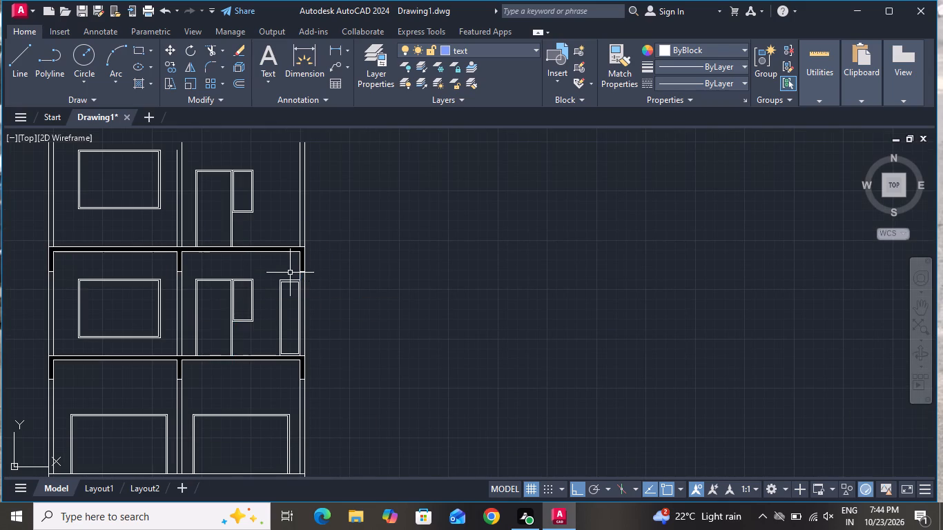
# Copy the narrow framed opening beside the middle storey's right outer wall straight up into the top storey.
pyautogui.click(291, 270)
pyautogui.click(263, 336)
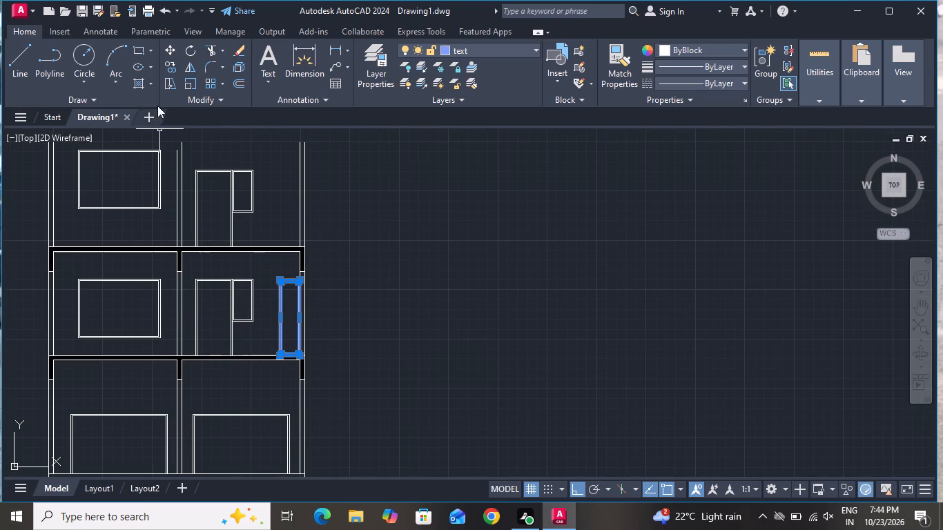
pyautogui.click(173, 68)
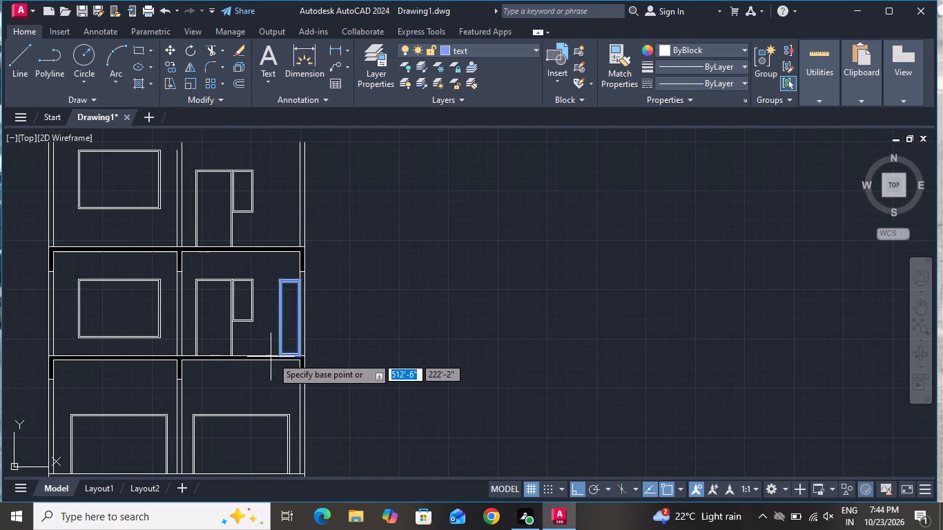
pyautogui.click(281, 351)
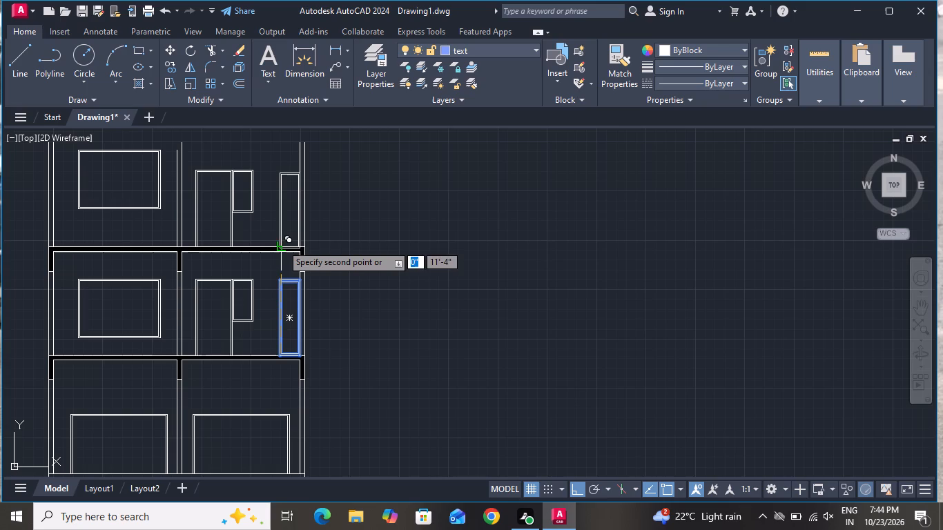
pyautogui.scroll(3, 289, 245)
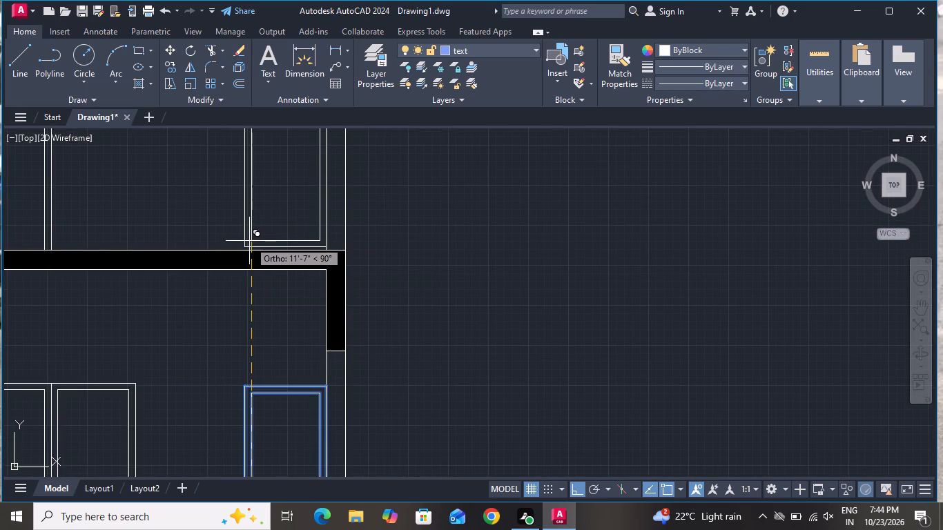
pyautogui.click(251, 244)
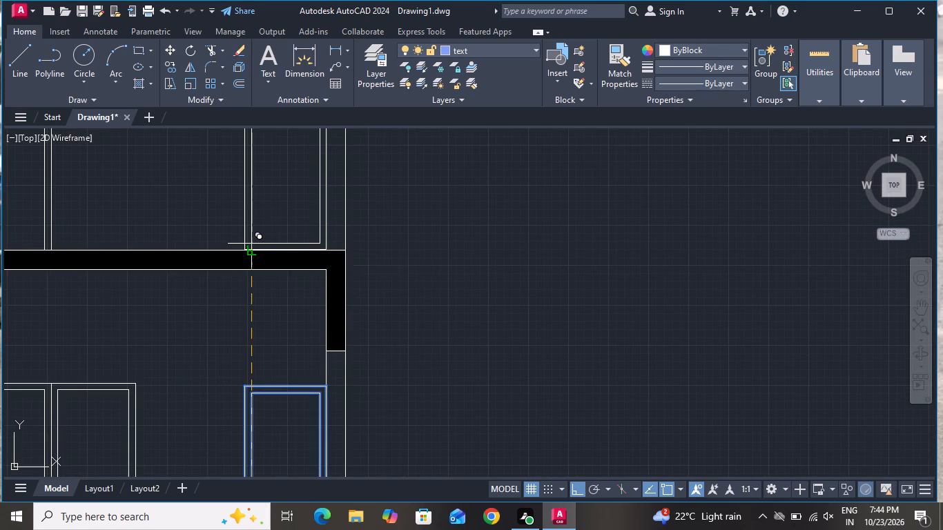
pyautogui.rightClick(228, 327)
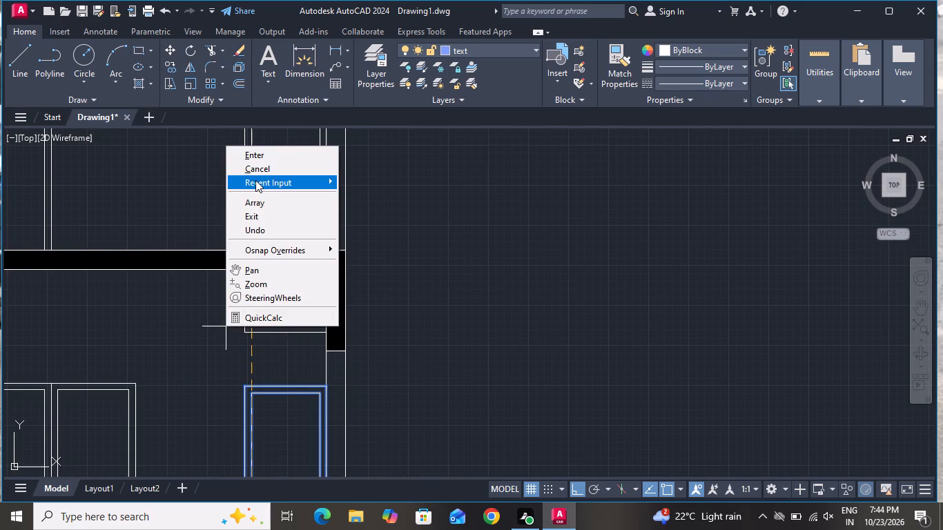
pyautogui.click(254, 173)
# Move the copied narrow frame's two rectangles up so the outer rectangle's bottom edge rests on the top storey's floor slab.
pyautogui.click(251, 222)
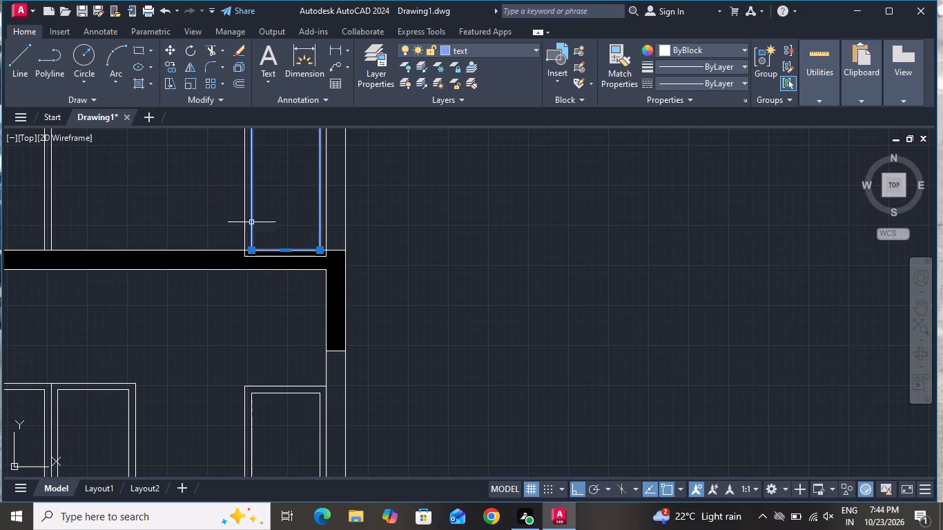
pyautogui.click(257, 204)
pyautogui.click(243, 210)
pyautogui.click(169, 50)
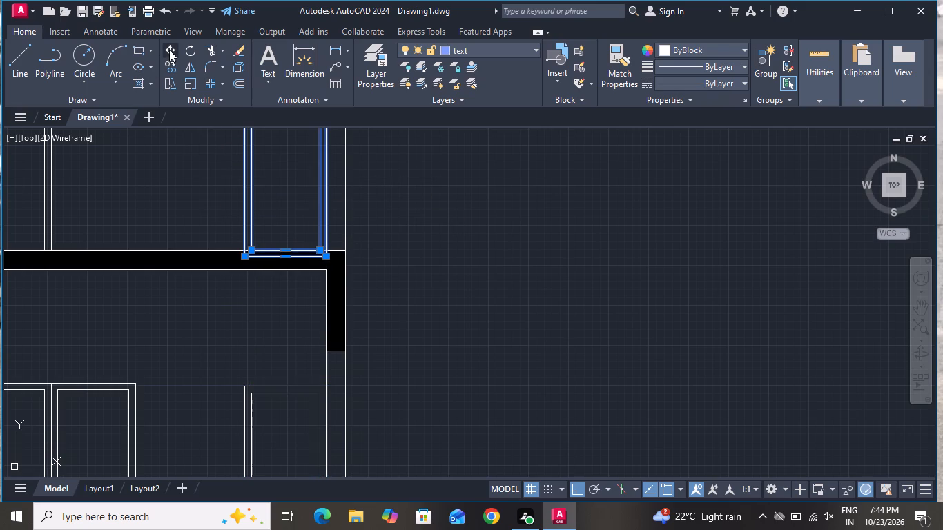
pyautogui.scroll(2, 238, 253)
pyautogui.click(250, 259)
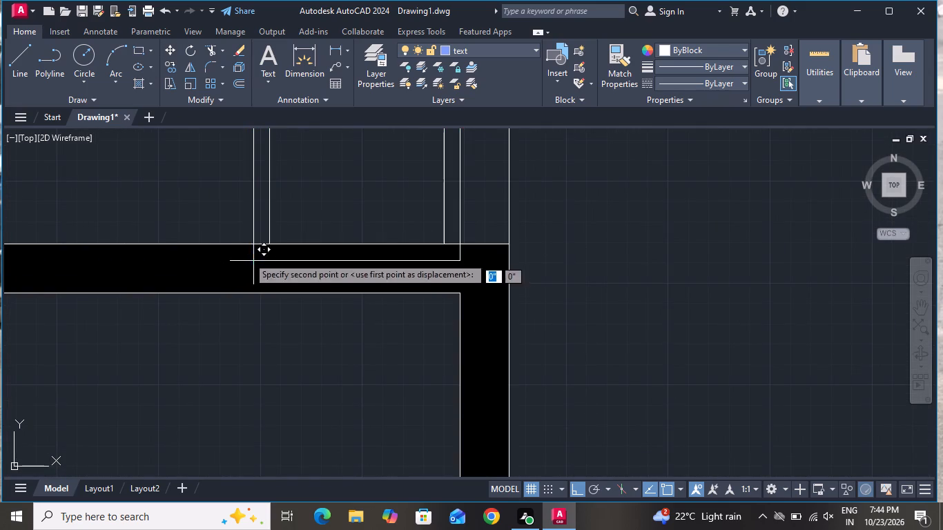
pyautogui.click(252, 245)
# Draw a 3' vertical line straight down from the base slab's lower-left corner.
pyautogui.scroll(-2, 250, 271)
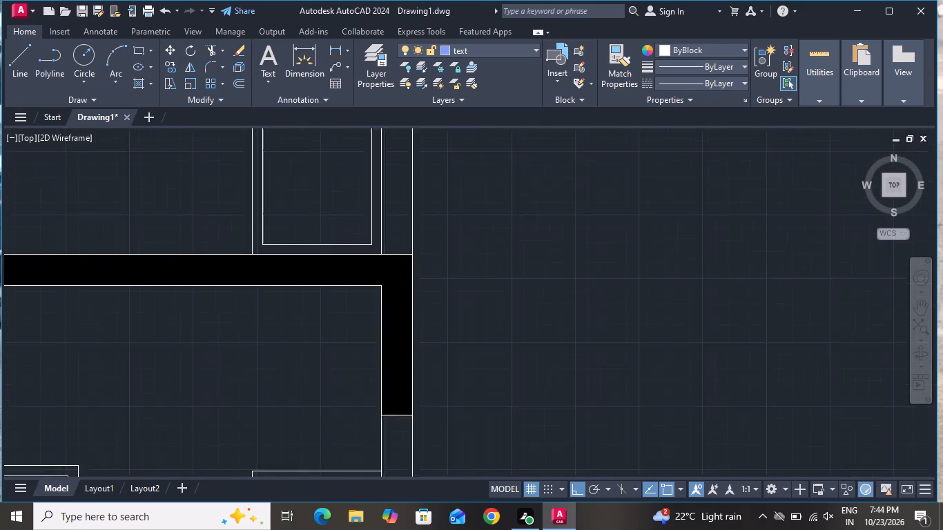
pyautogui.scroll(-2, 255, 282)
pyautogui.scroll(-1, 343, 218)
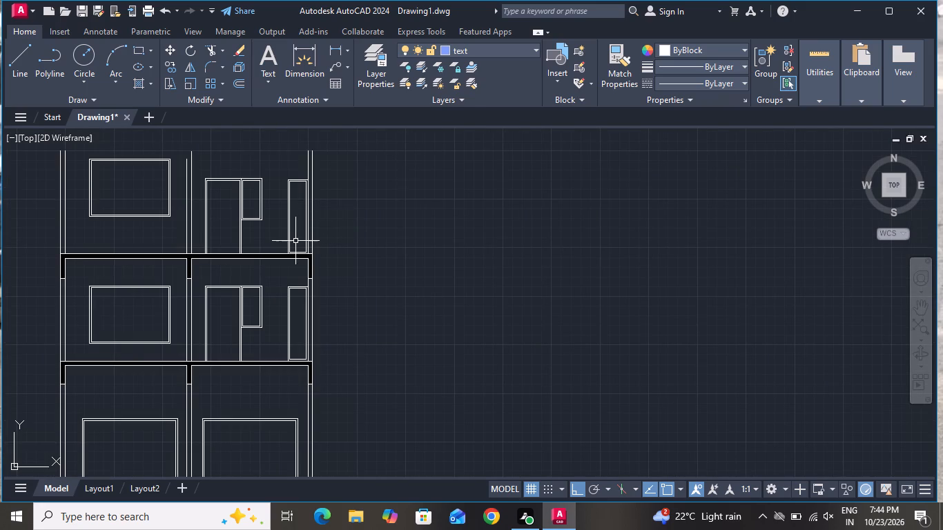
pyautogui.scroll(-2, 295, 241)
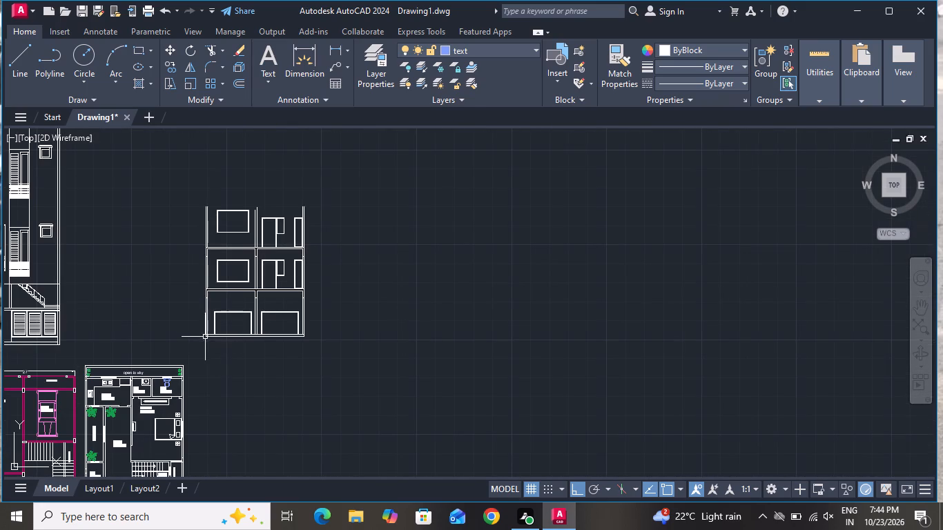
pyautogui.click(21, 52)
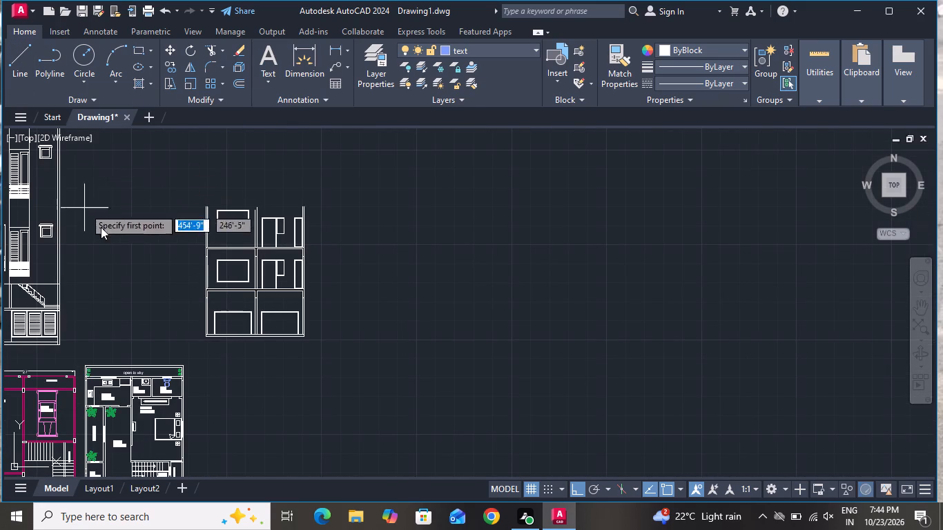
pyautogui.scroll(2, 221, 365)
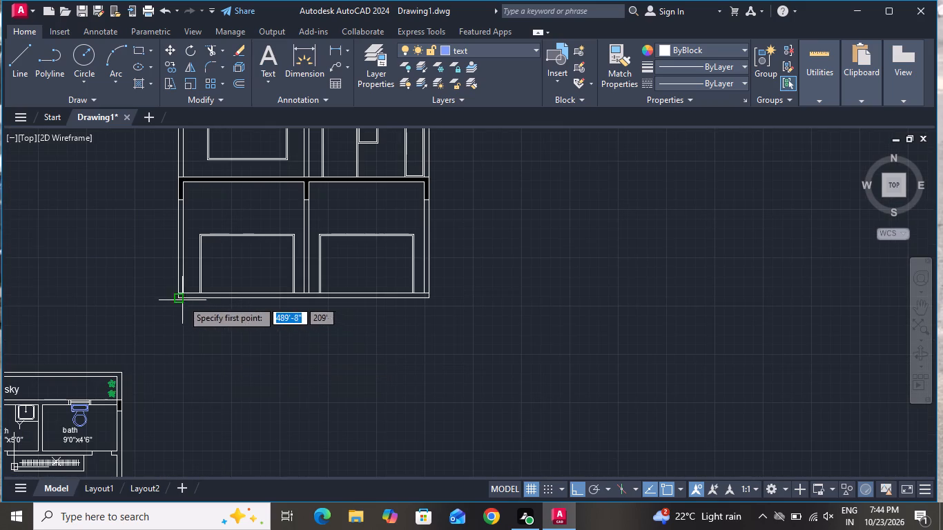
pyautogui.scroll(2, 177, 304)
pyautogui.click(177, 291)
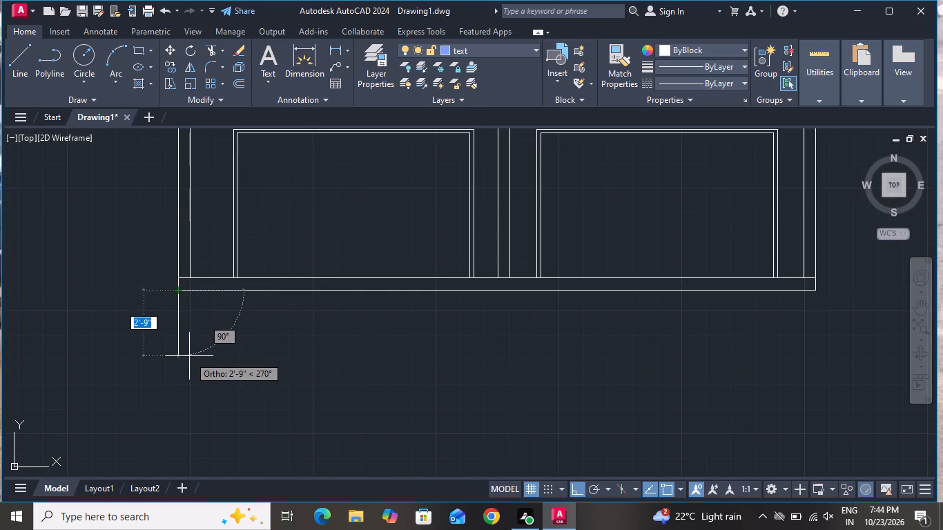
pyautogui.press('3')
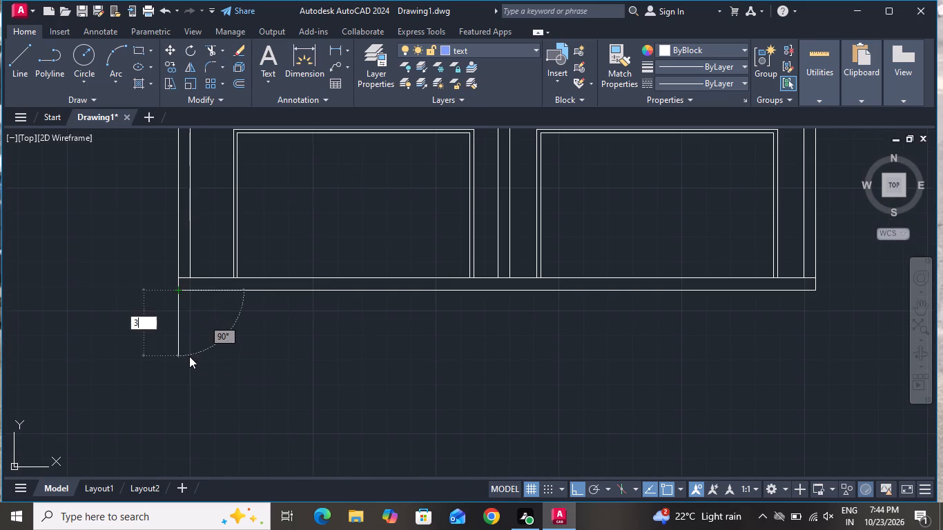
pyautogui.press("'")
pyautogui.press('Return')
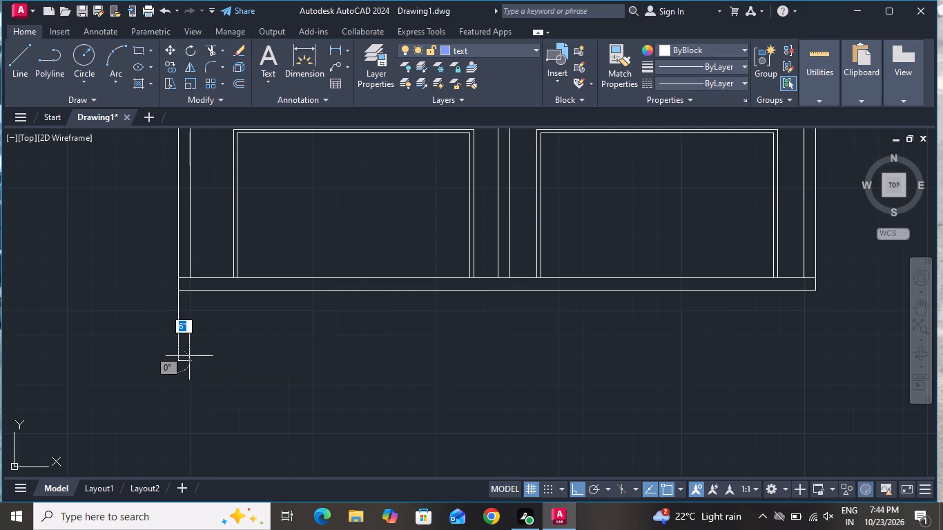
pyautogui.rightClick(189, 356)
pyautogui.click(231, 219)
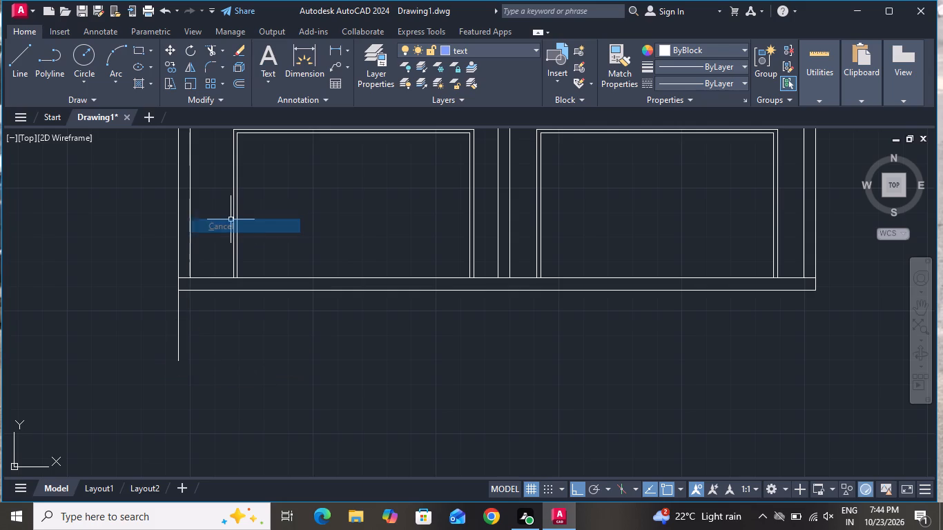
# Draw a footing rectangle about 1'-9" wide and 3' deep below the base slab, starting at its lower-left corner.
pyautogui.click(142, 55)
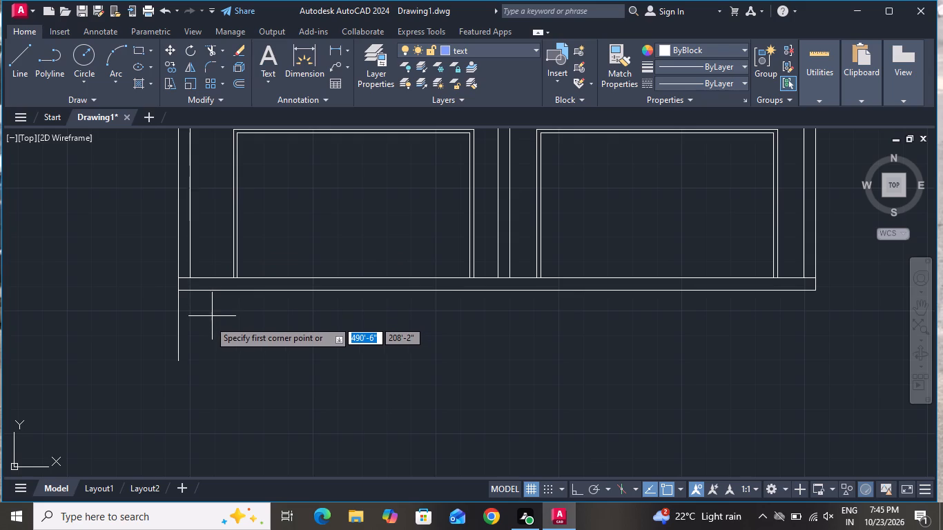
pyautogui.click(177, 288)
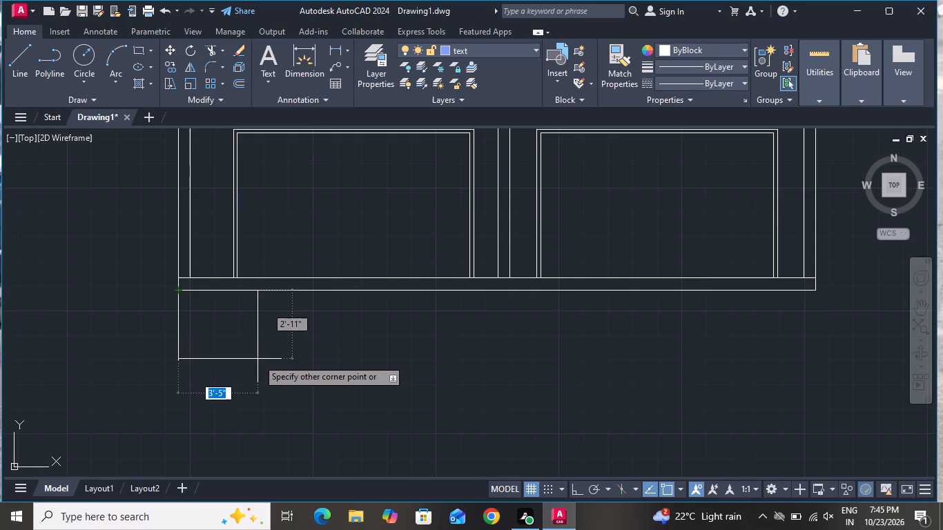
pyautogui.click(222, 360)
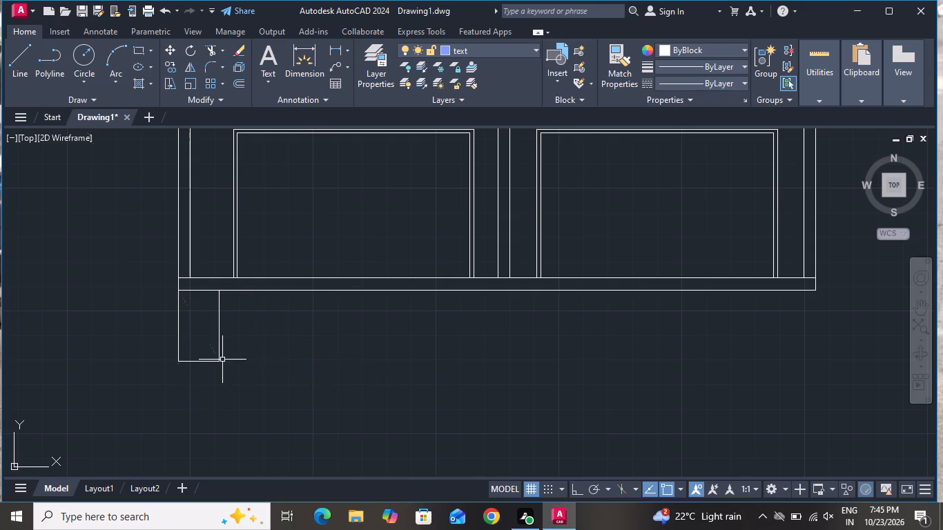
# Copy the footing rectangle horizontally about 13'-2" to beneath the dividing wall, and again flush with the base slab's right end.
pyautogui.click(229, 343)
pyautogui.click(187, 373)
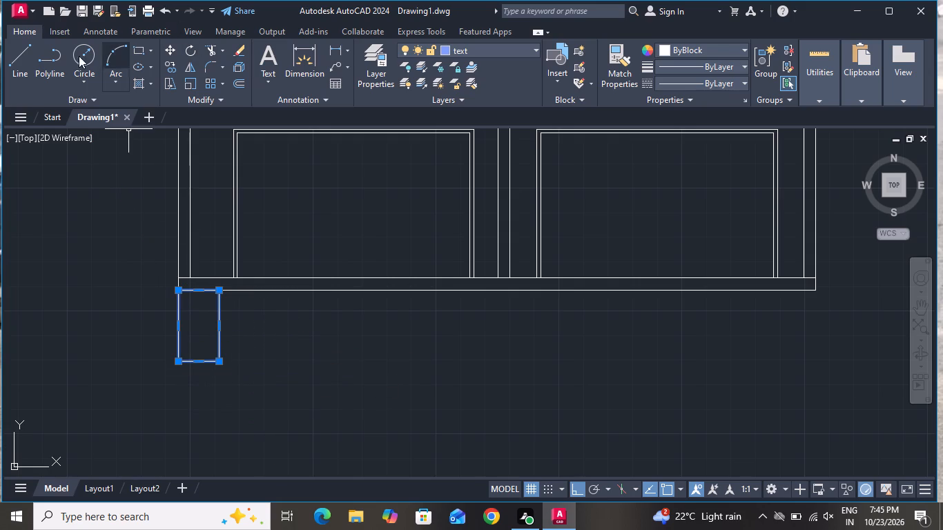
pyautogui.click(165, 68)
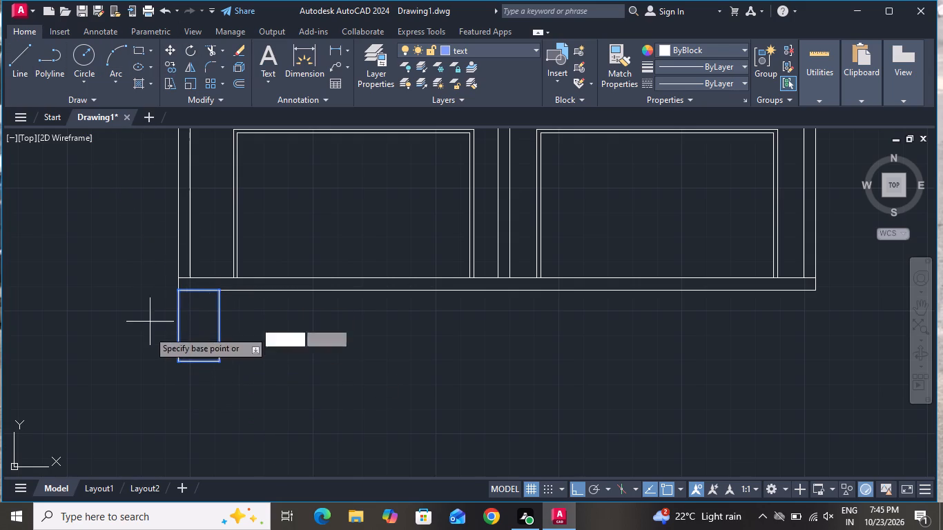
pyautogui.click(177, 288)
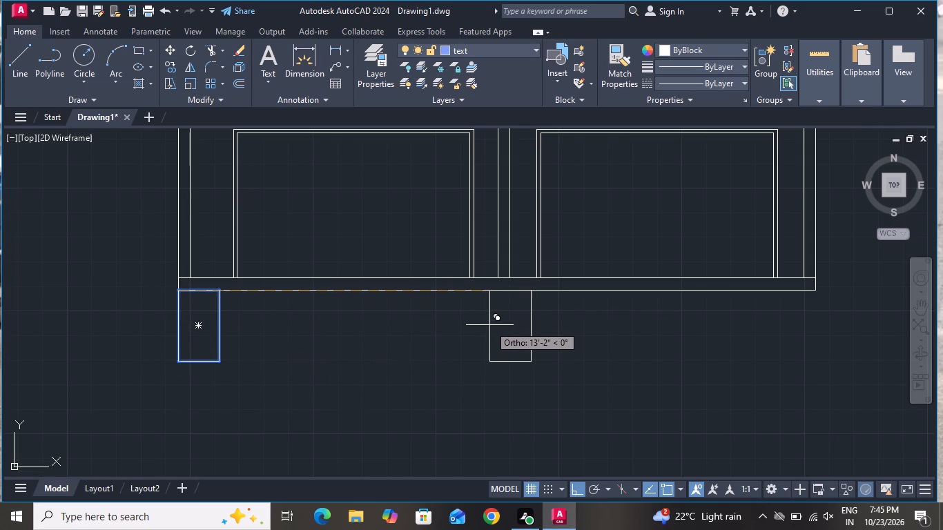
pyautogui.scroll(-1, 490, 331)
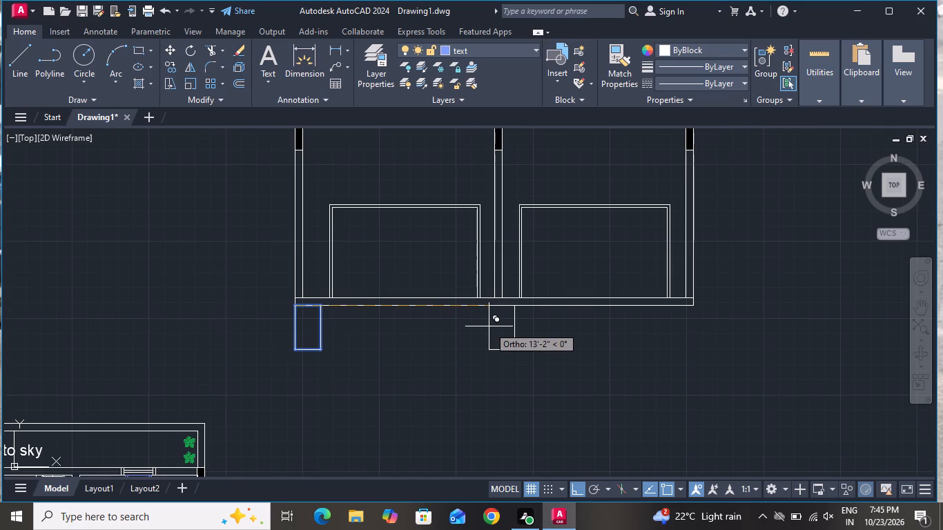
pyautogui.click(489, 326)
pyautogui.click(668, 328)
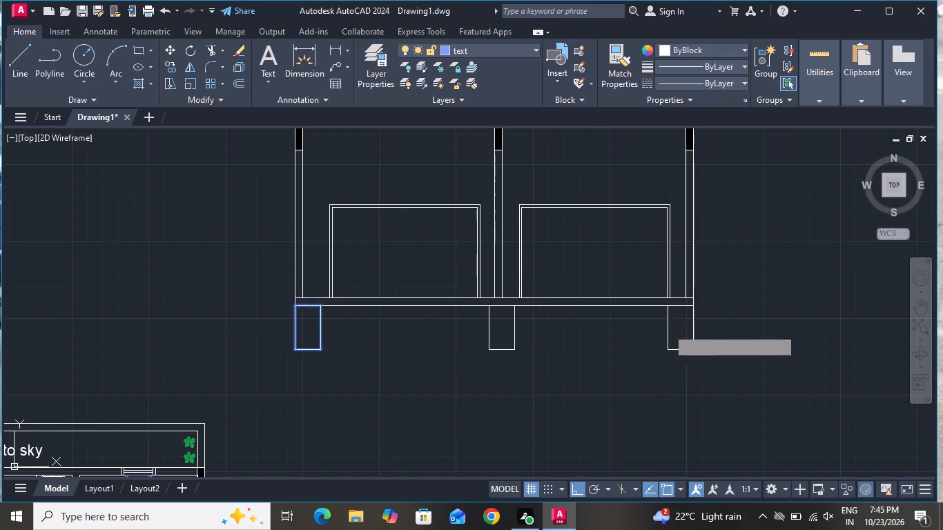
pyautogui.rightClick(583, 366)
pyautogui.click(610, 210)
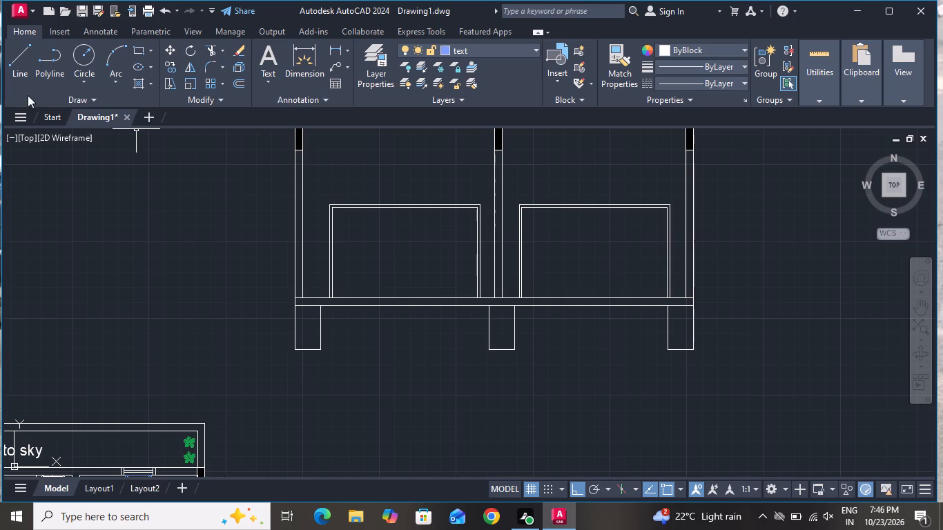
# Draw a horizontal line just below the base slab from the left footing's inner edge to the right footing's inner edge.
pyautogui.click(22, 44)
pyautogui.scroll(3, 306, 282)
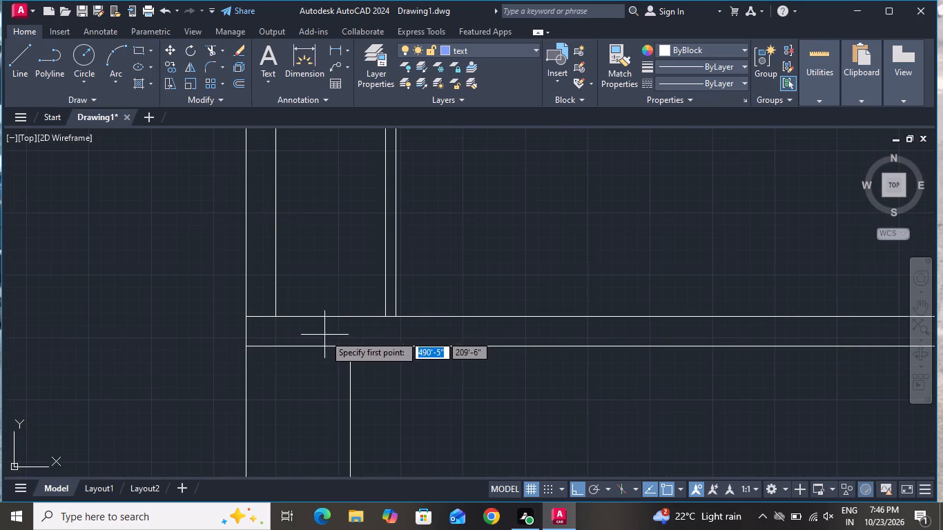
pyautogui.click(350, 363)
pyautogui.scroll(-3, 474, 389)
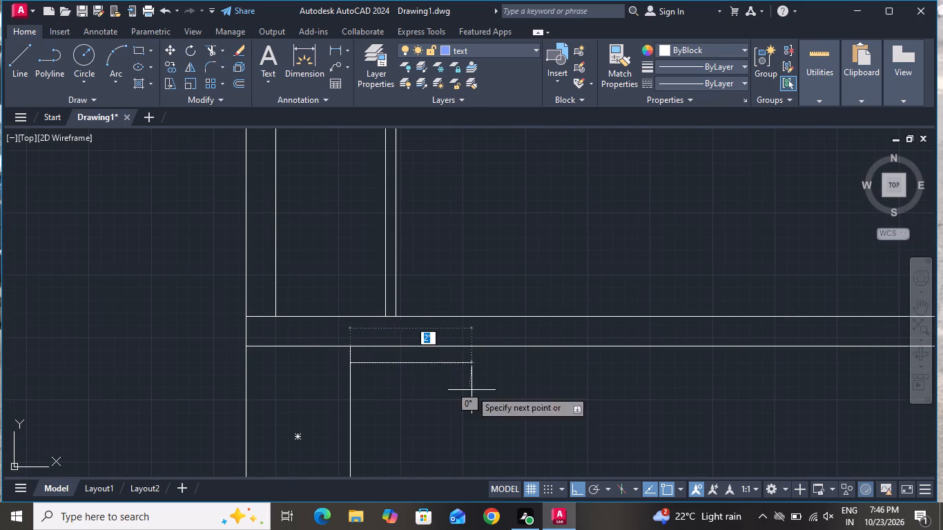
pyautogui.scroll(-3, 682, 390)
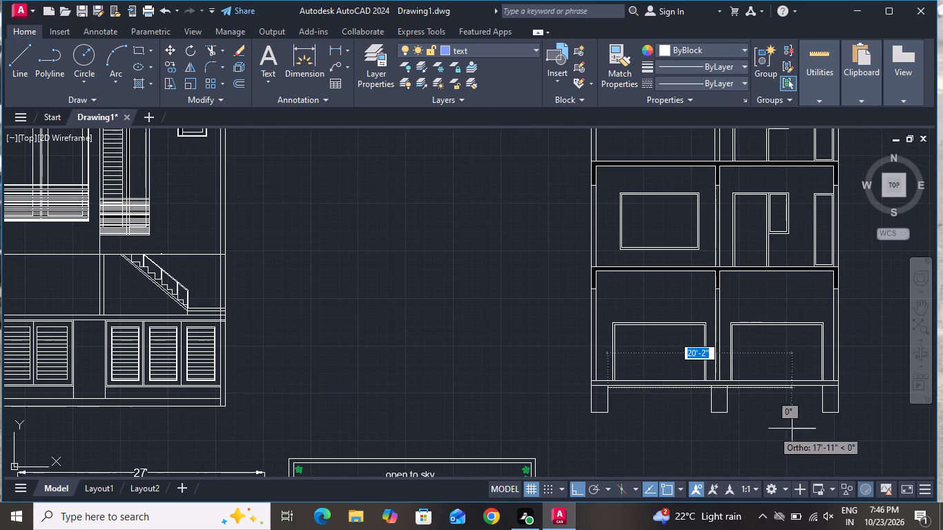
pyautogui.scroll(4, 926, 425)
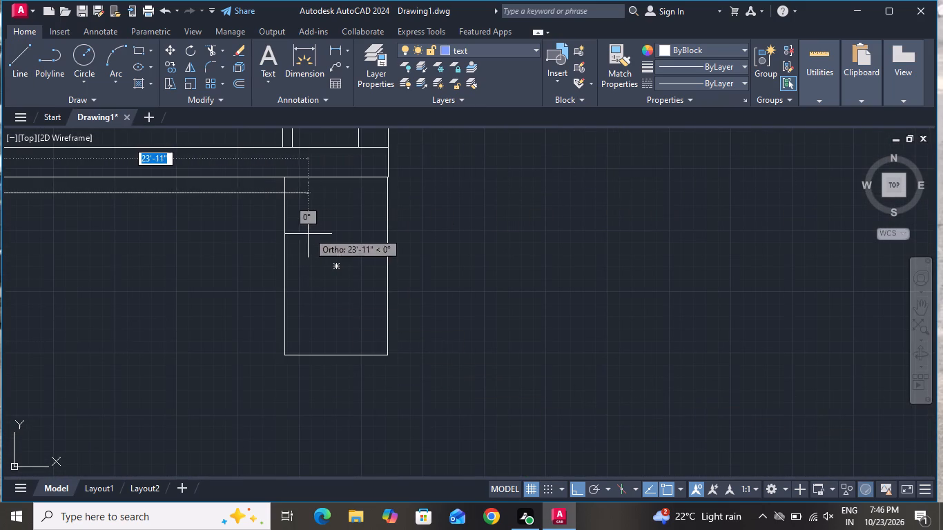
pyautogui.click(286, 195)
pyautogui.rightClick(285, 196)
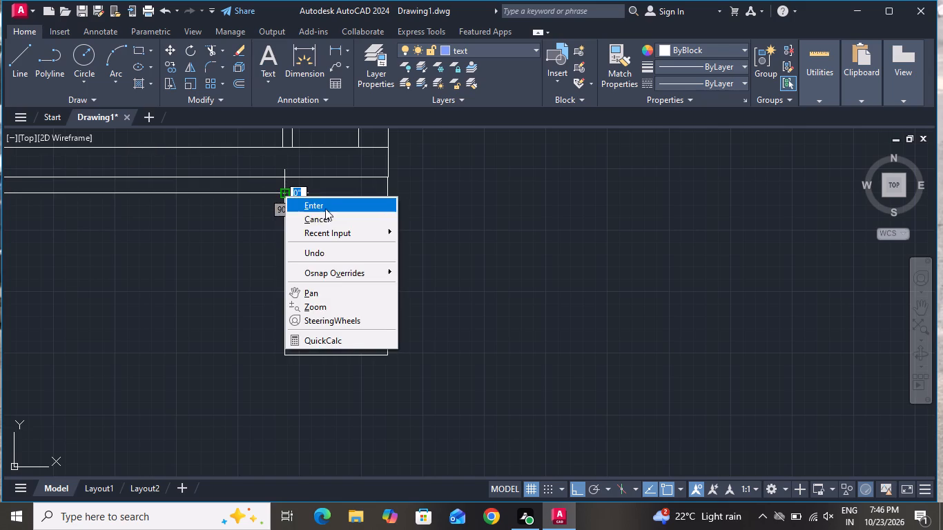
pyautogui.click(328, 212)
# Draw a second horizontal line slightly below the first, spanning between the left and right footings' inner edges.
pyautogui.click(12, 60)
pyautogui.scroll(-2, 432, 400)
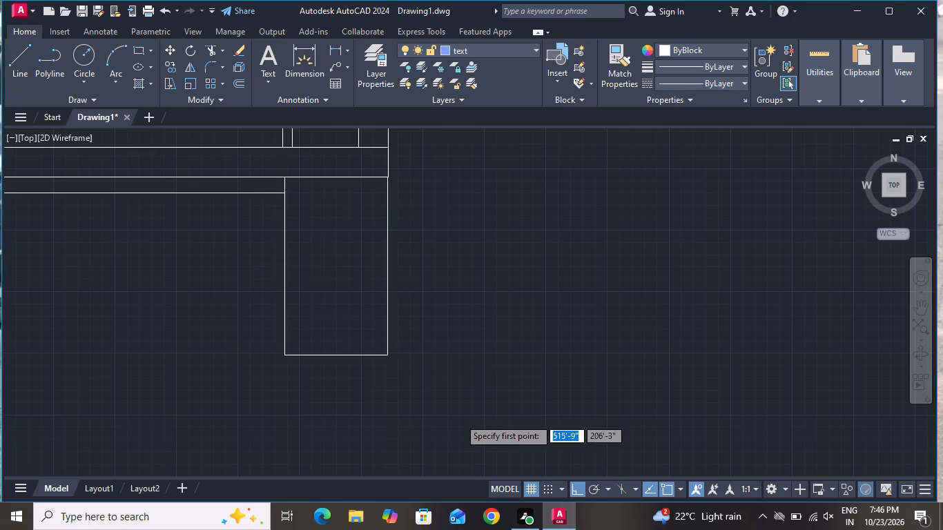
pyautogui.scroll(-1, 469, 420)
pyautogui.scroll(3, 67, 379)
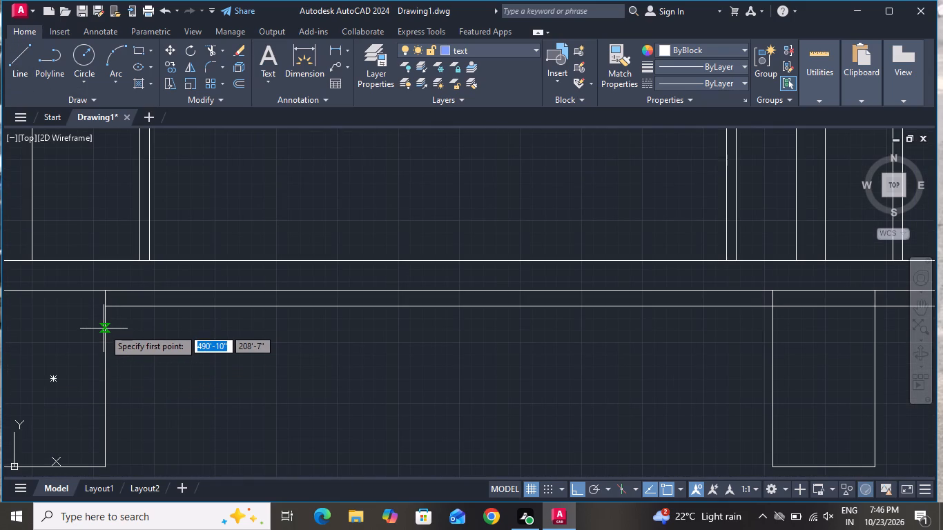
pyautogui.click(106, 326)
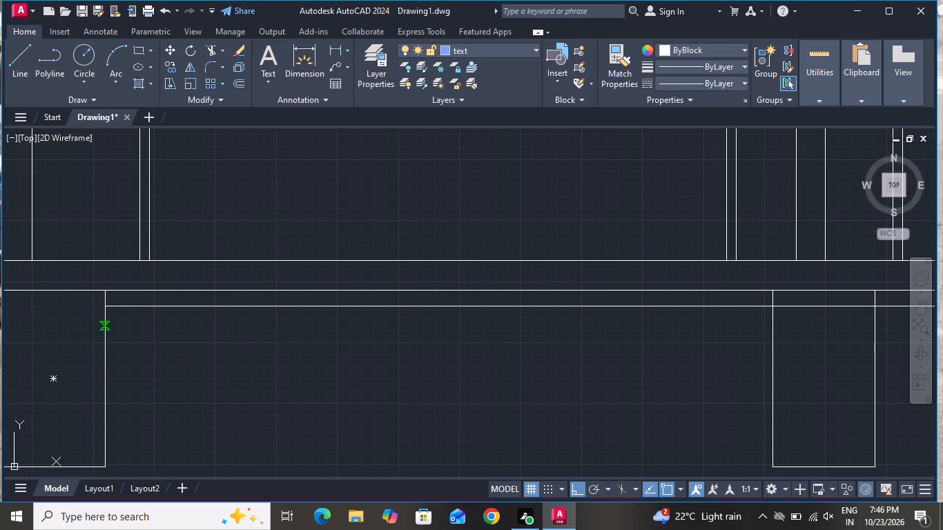
pyautogui.scroll(-2, 356, 376)
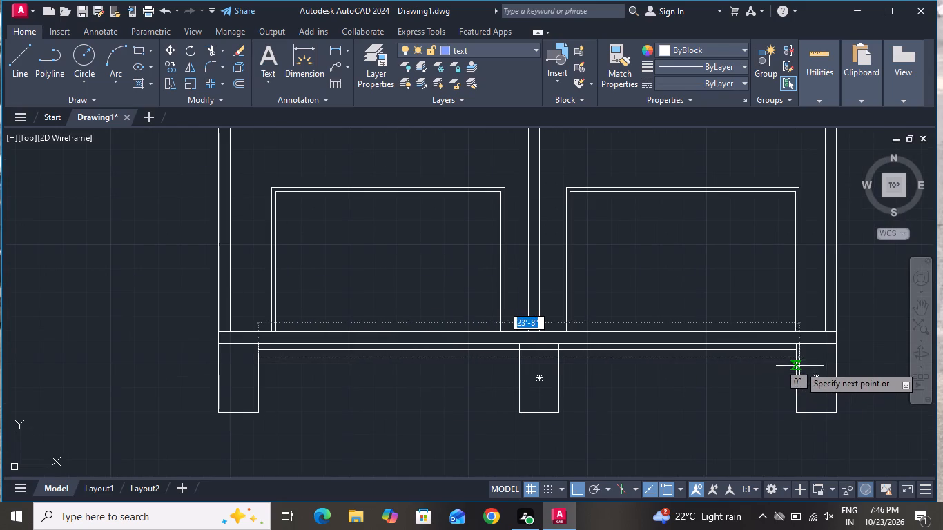
pyautogui.click(793, 358)
pyautogui.rightClick(792, 358)
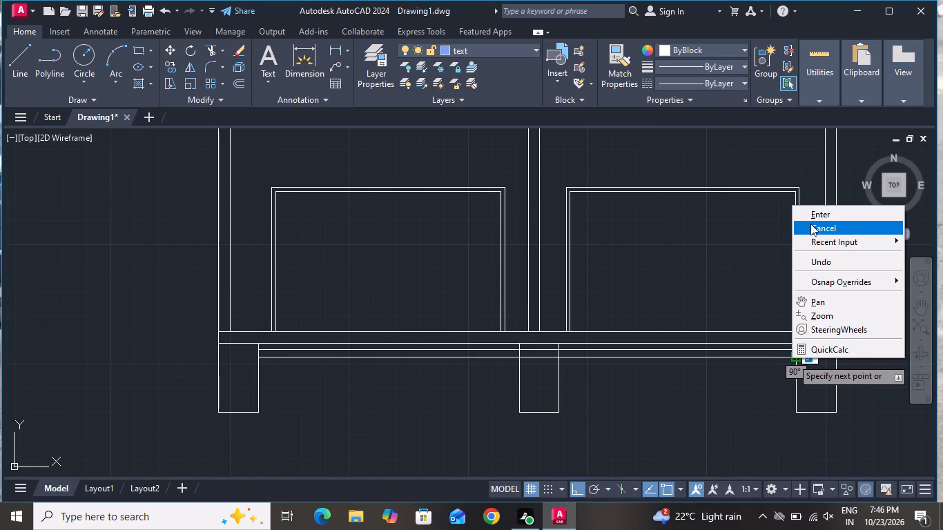
pyautogui.click(810, 224)
# Draw a third horizontal line slightly below the second, from the left footing's inner edge to the right footing's inner edge.
pyautogui.click(6, 55)
pyautogui.click(23, 59)
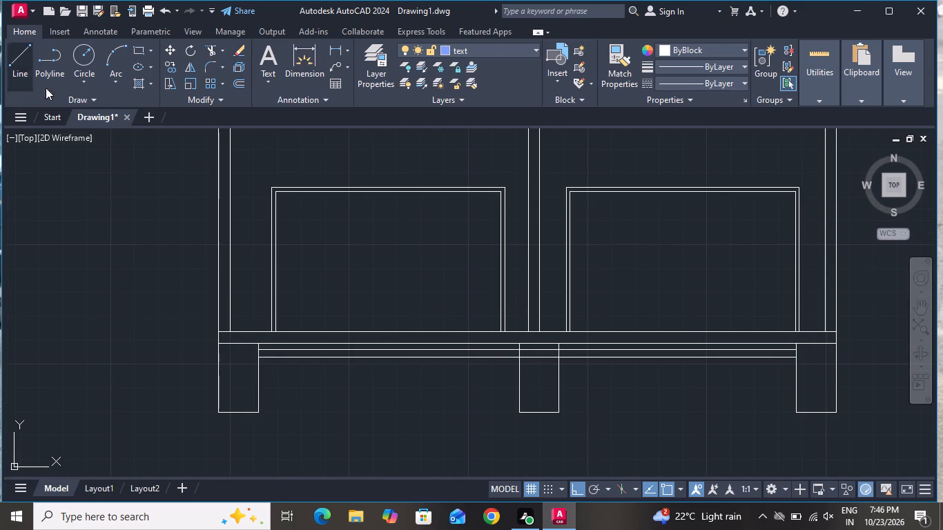
pyautogui.scroll(2, 260, 390)
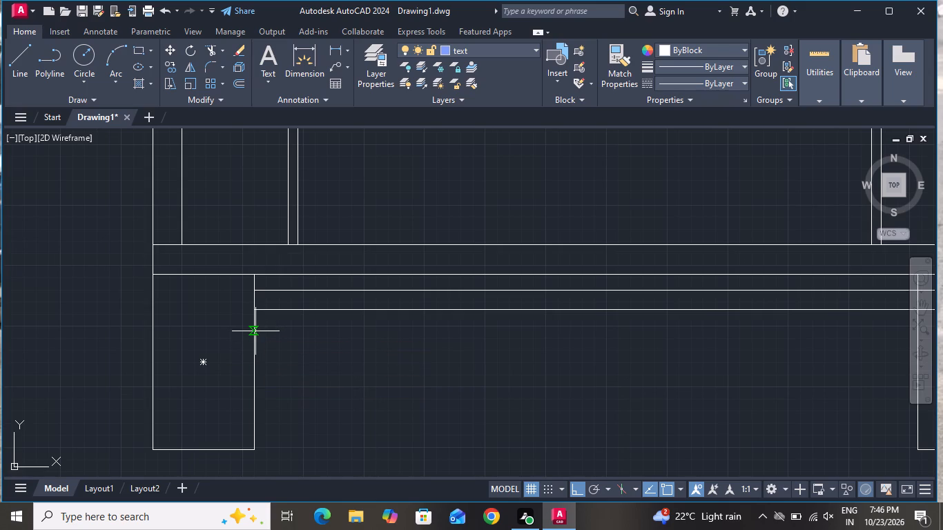
pyautogui.click(253, 331)
pyautogui.scroll(-3, 477, 371)
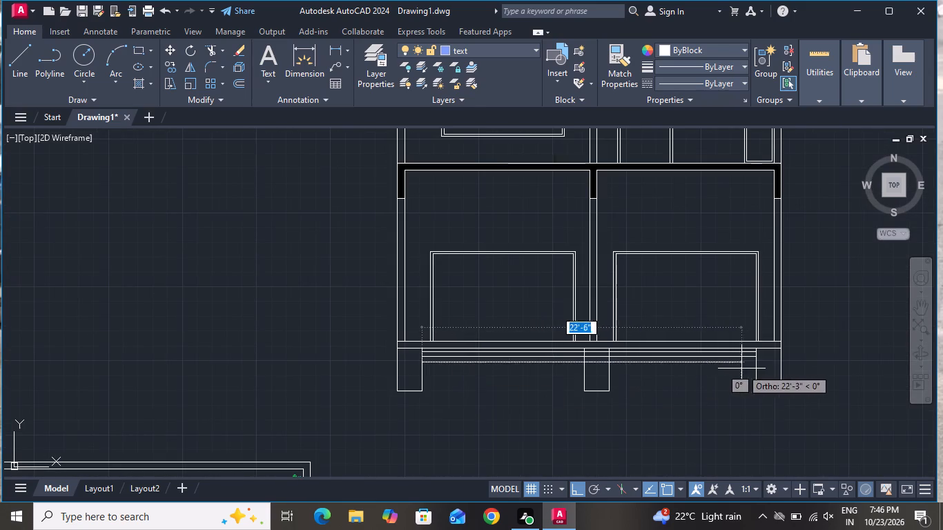
pyautogui.scroll(3, 755, 363)
pyautogui.click(755, 364)
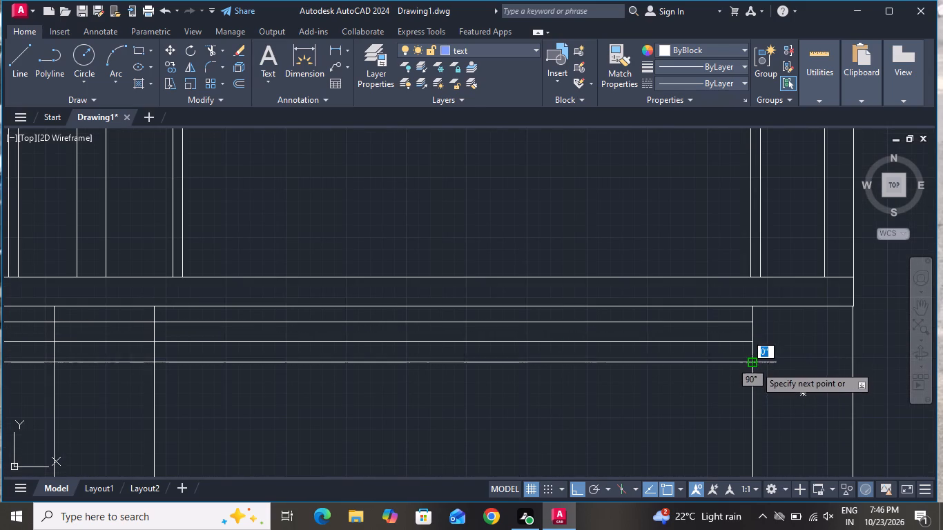
pyautogui.rightClick(756, 367)
pyautogui.click(793, 242)
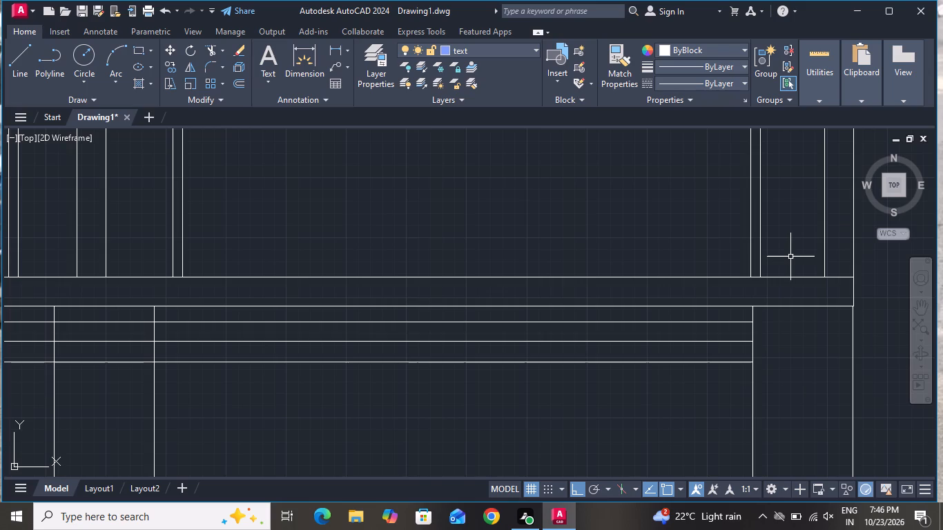
# Draw a fourth horizontal line just above the footings' bottom level, from the left footing's inner edge to the right footing's inner edge.
pyautogui.scroll(-1, 795, 305)
pyautogui.click(16, 55)
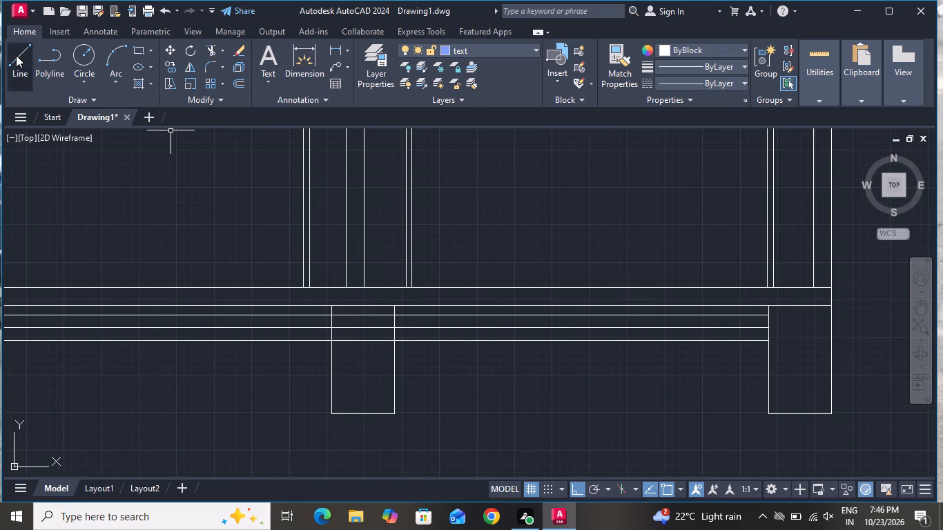
pyautogui.scroll(1, 246, 382)
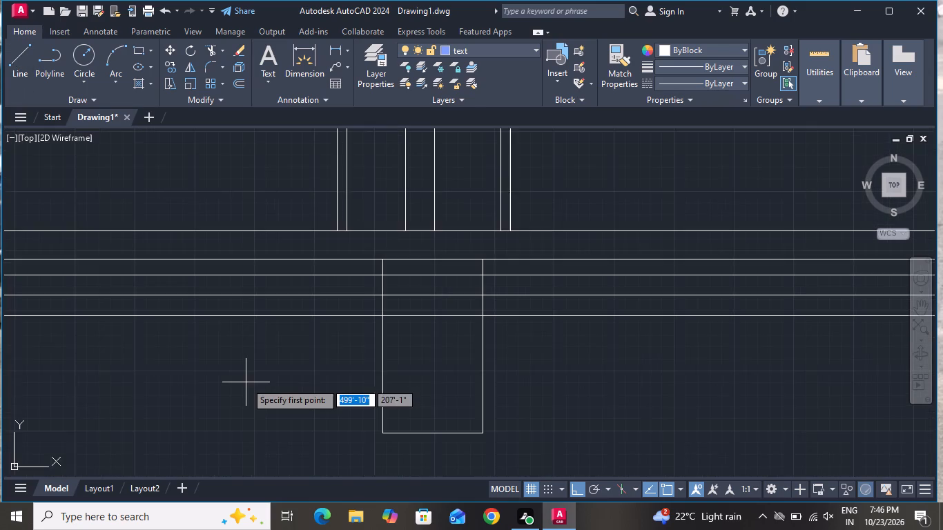
pyautogui.scroll(-1, 258, 380)
pyautogui.scroll(-2, 48, 382)
pyautogui.scroll(2, 8, 389)
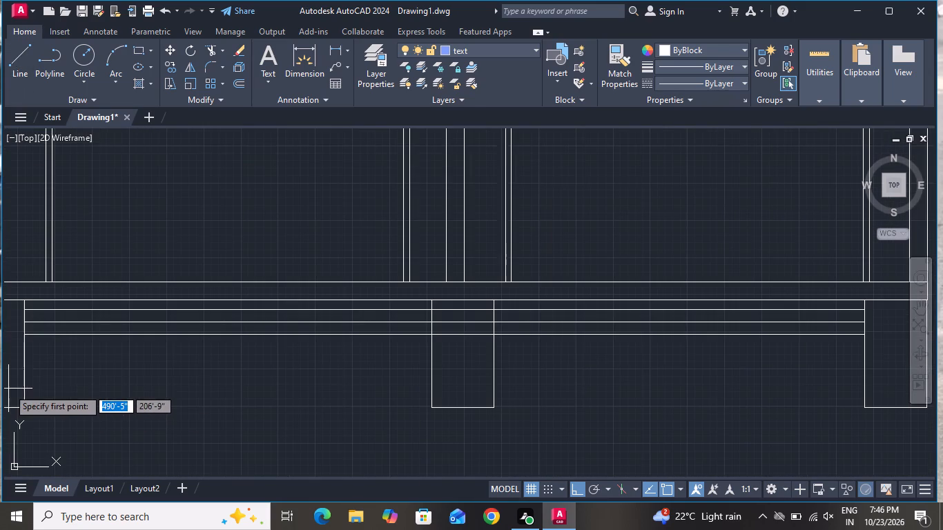
pyautogui.click(23, 385)
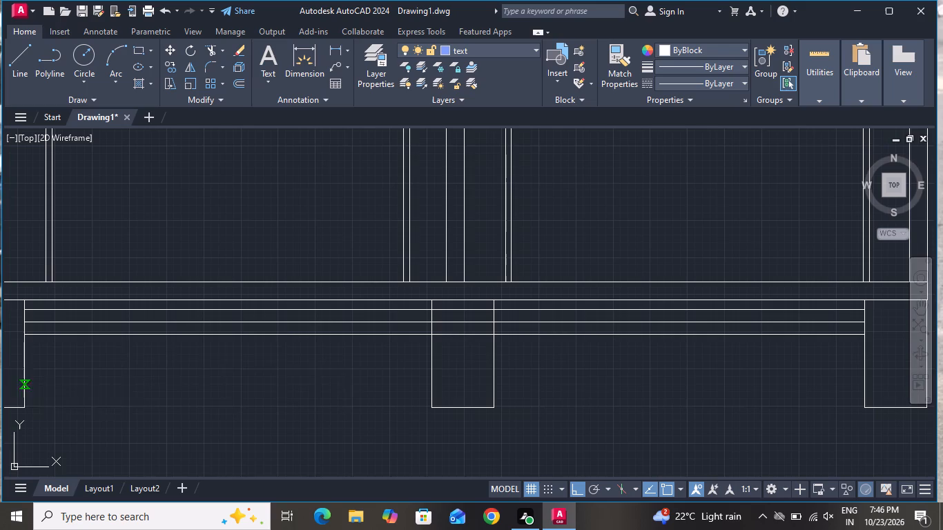
pyautogui.scroll(-2, 719, 373)
pyautogui.scroll(2, 761, 374)
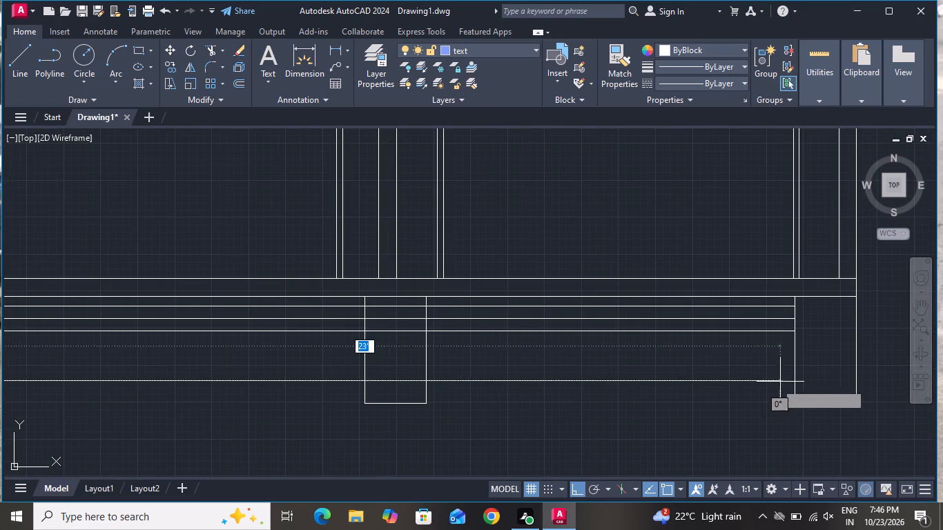
pyautogui.click(794, 379)
pyautogui.rightClick(794, 379)
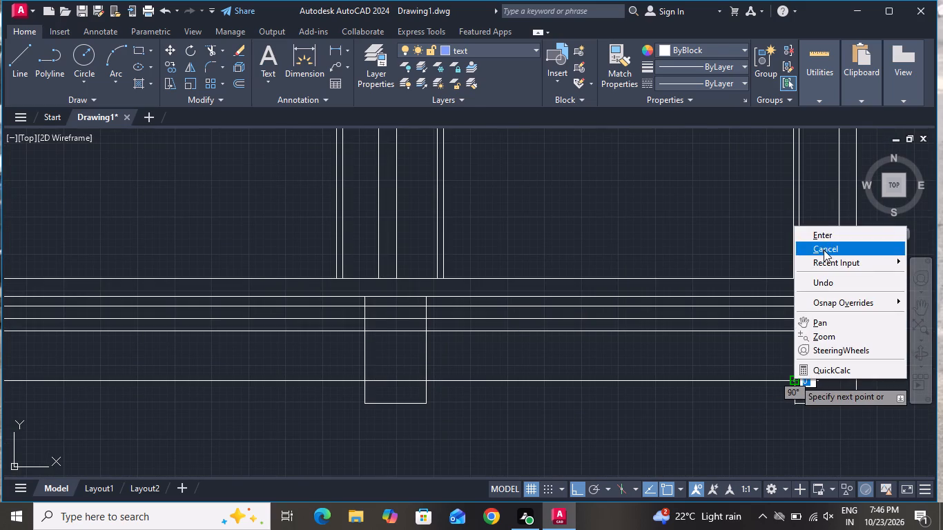
pyautogui.click(824, 250)
# Trim the four horizontal layer lines where they cross the middle footing, leaving its interior clear.
pyautogui.scroll(-6, 485, 502)
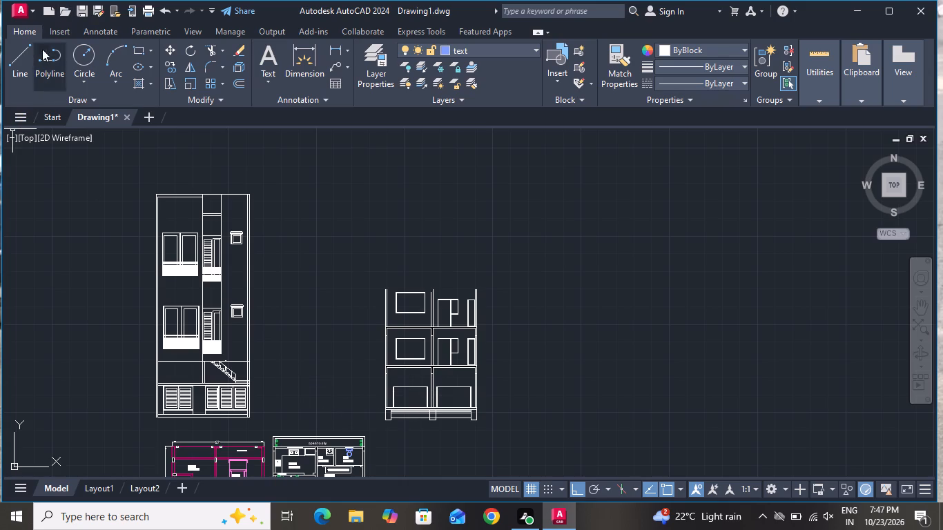
pyautogui.click(206, 46)
pyautogui.scroll(3, 458, 430)
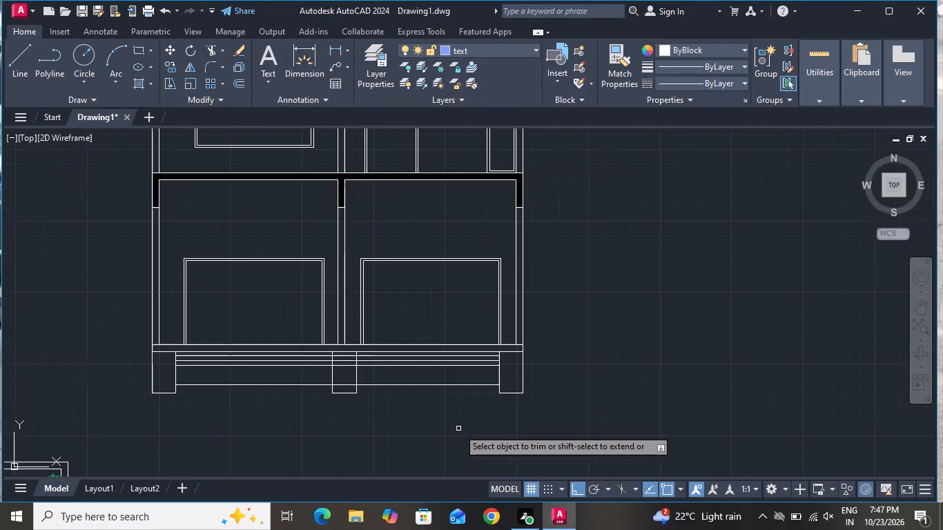
pyautogui.scroll(1, 364, 388)
pyautogui.click(329, 366)
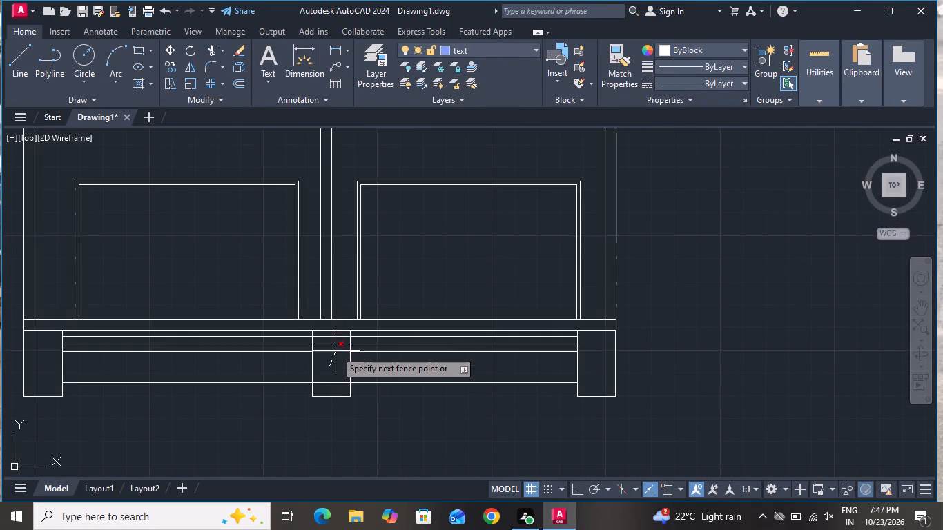
pyautogui.scroll(3, 336, 368)
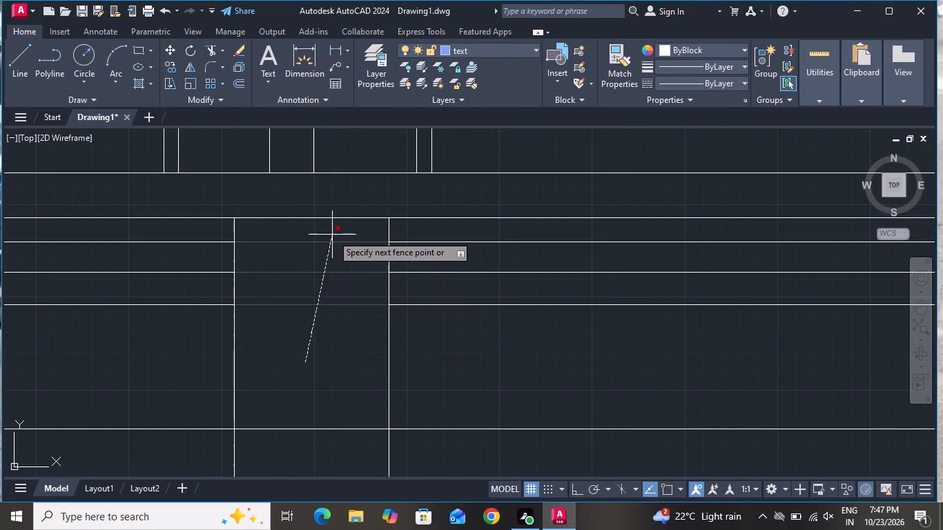
pyautogui.click(331, 231)
pyautogui.click(301, 394)
pyautogui.click(304, 444)
pyautogui.scroll(-2, 310, 334)
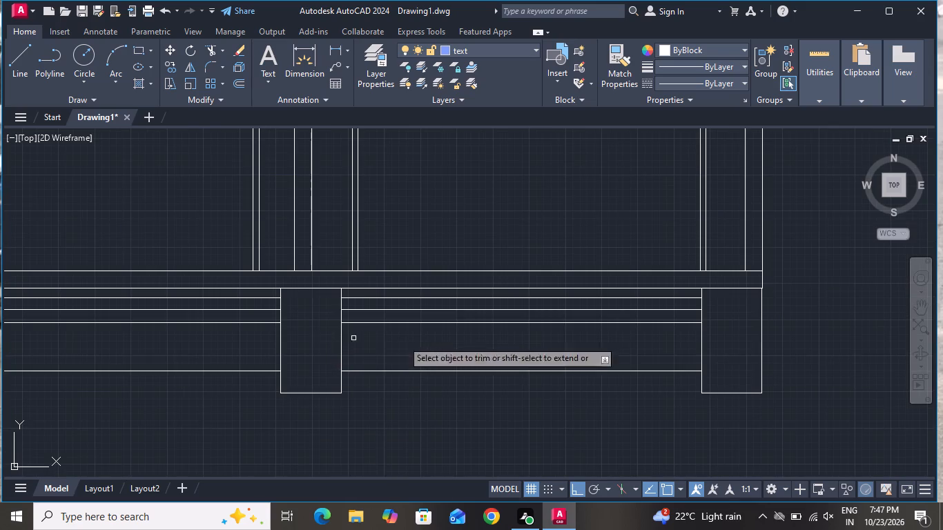
pyautogui.scroll(-1, 557, 340)
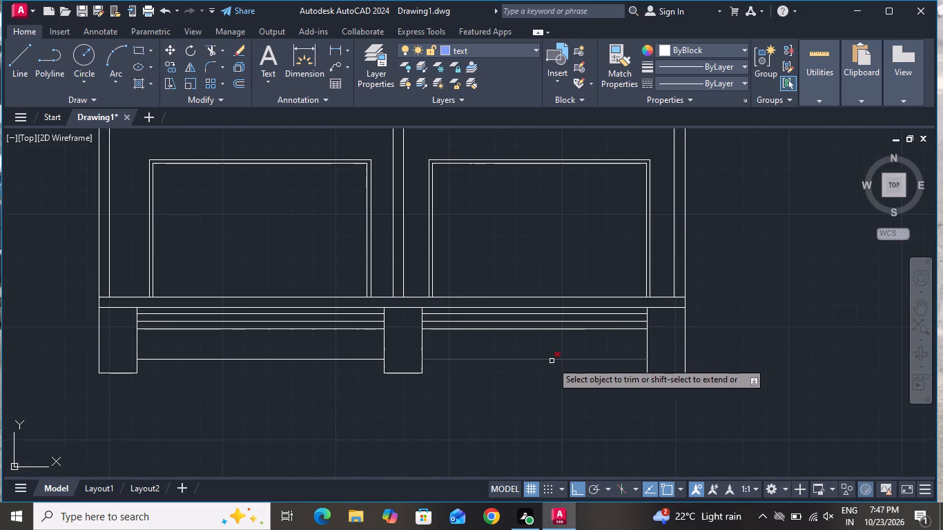
pyautogui.rightClick(410, 417)
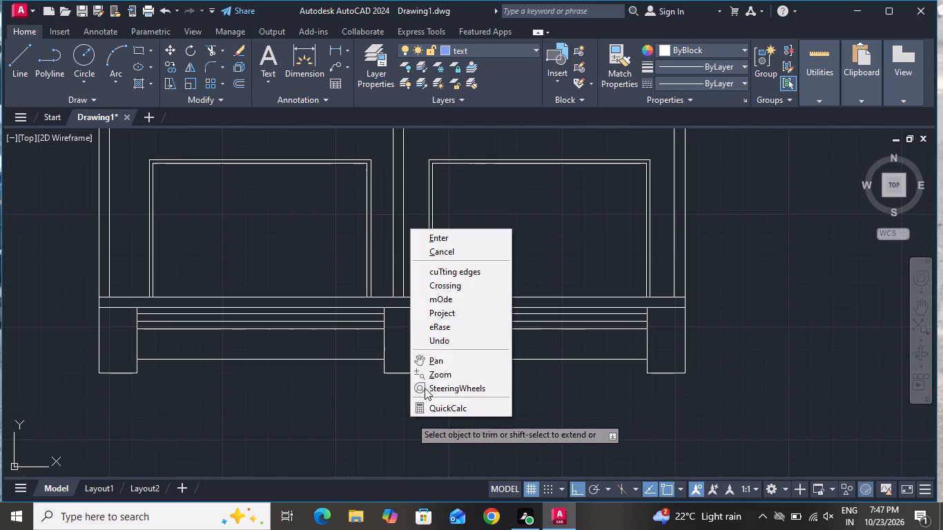
pyautogui.click(447, 252)
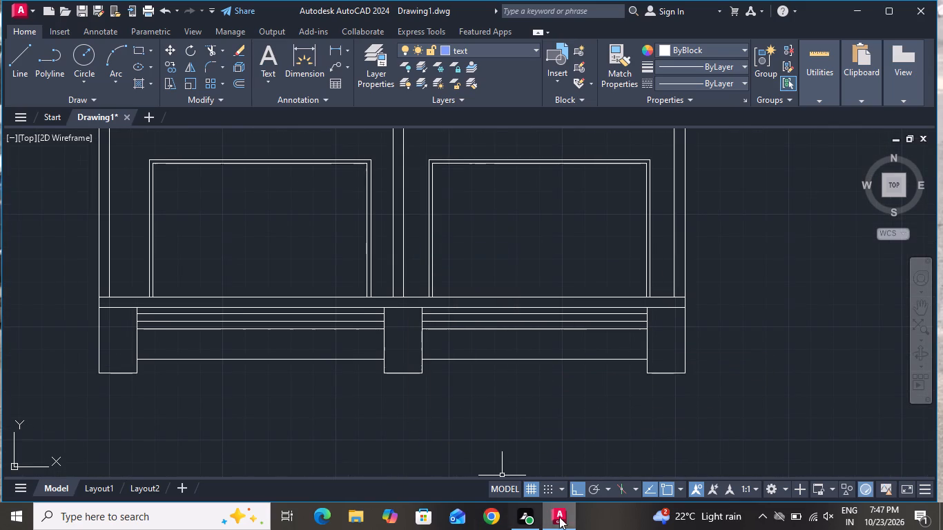
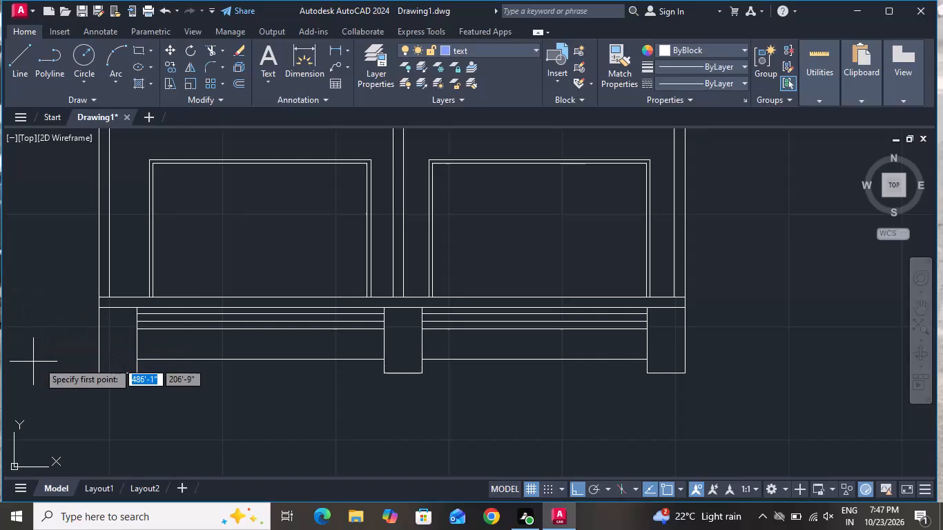
# Draw a short line along the left footing's bottom edge from its outer corner and turn Ortho mode off.
pyautogui.scroll(2, 49, 371)
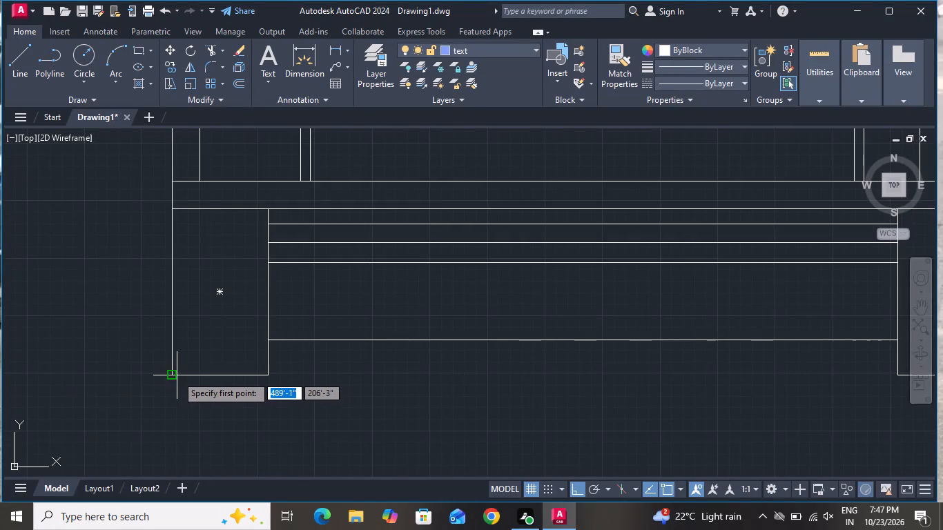
pyautogui.click(170, 373)
pyautogui.click(201, 375)
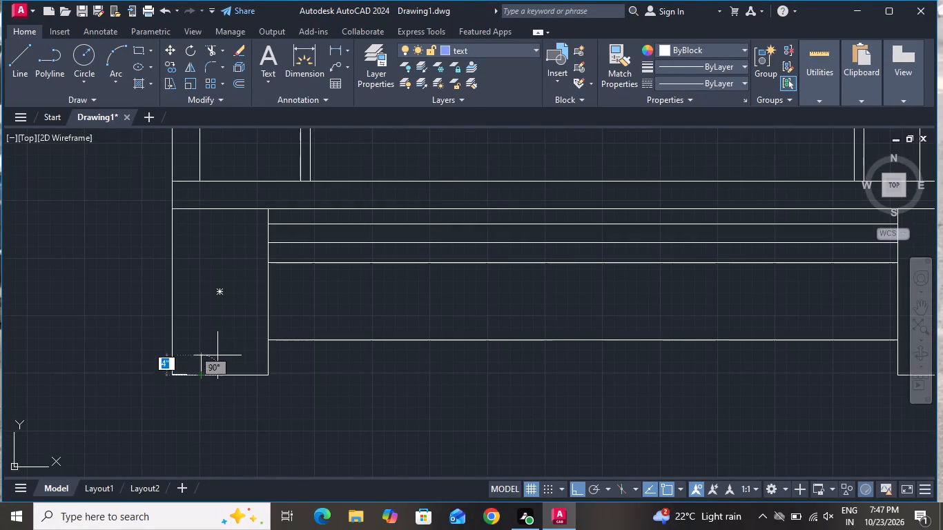
pyautogui.click(572, 486)
pyautogui.scroll(3, 208, 386)
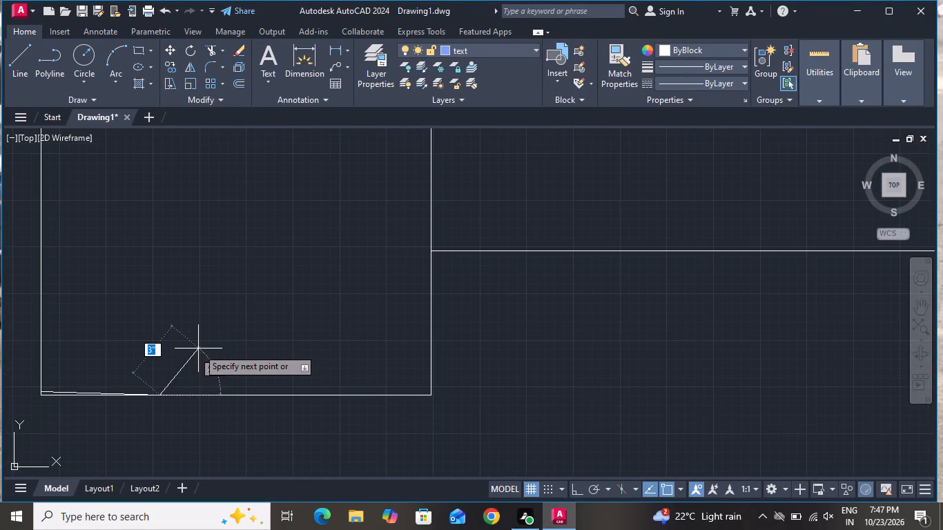
pyautogui.rightClick(202, 337)
pyautogui.click(239, 360)
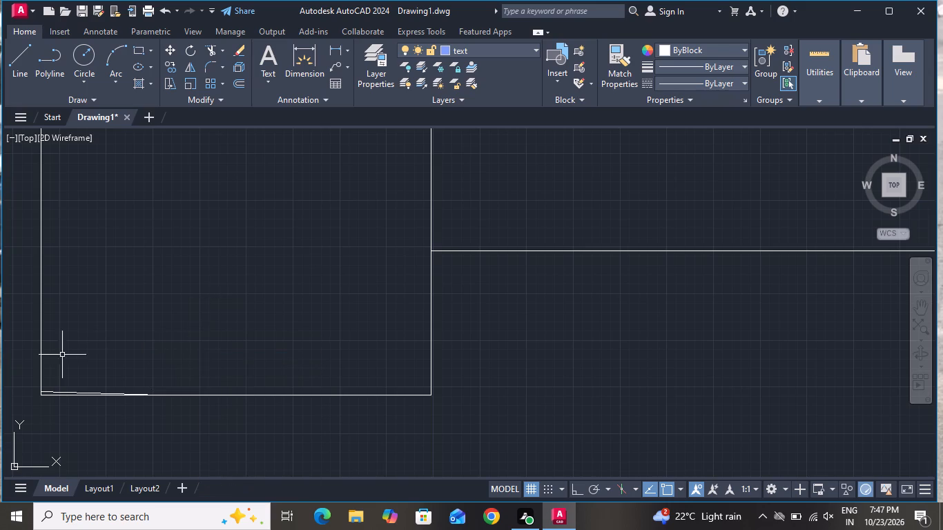
# Delete the short stray line at the left footing's bottom outer corner.
pyautogui.scroll(3, 57, 395)
pyautogui.click(61, 382)
pyautogui.click(61, 386)
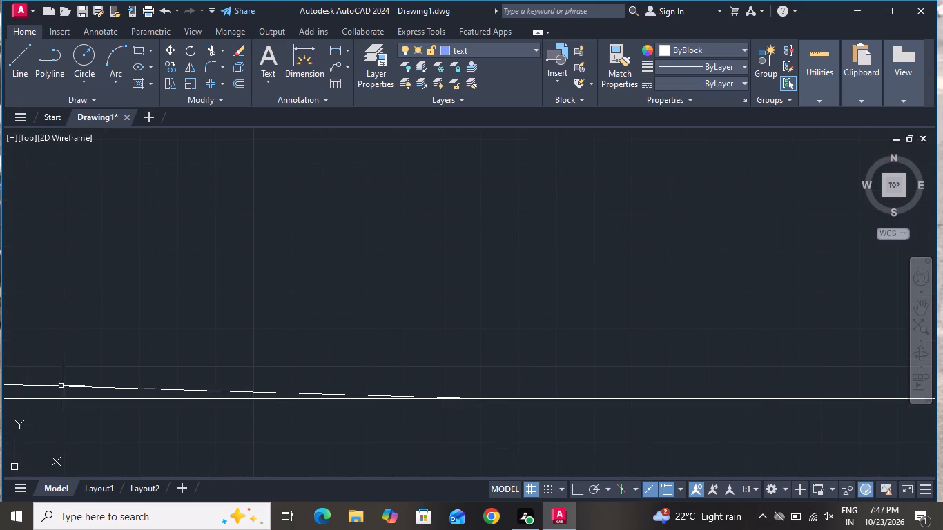
pyautogui.click(53, 389)
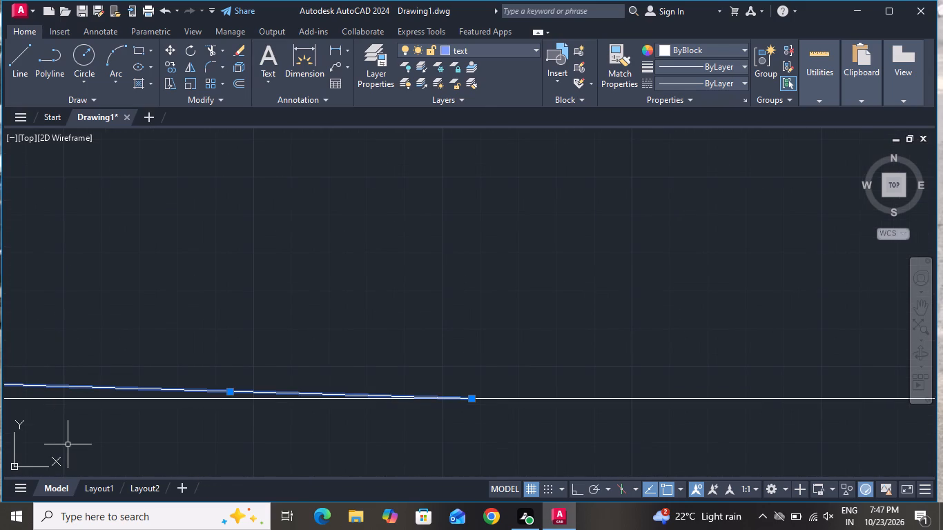
pyautogui.press('Delete')
pyautogui.scroll(-2, 68, 444)
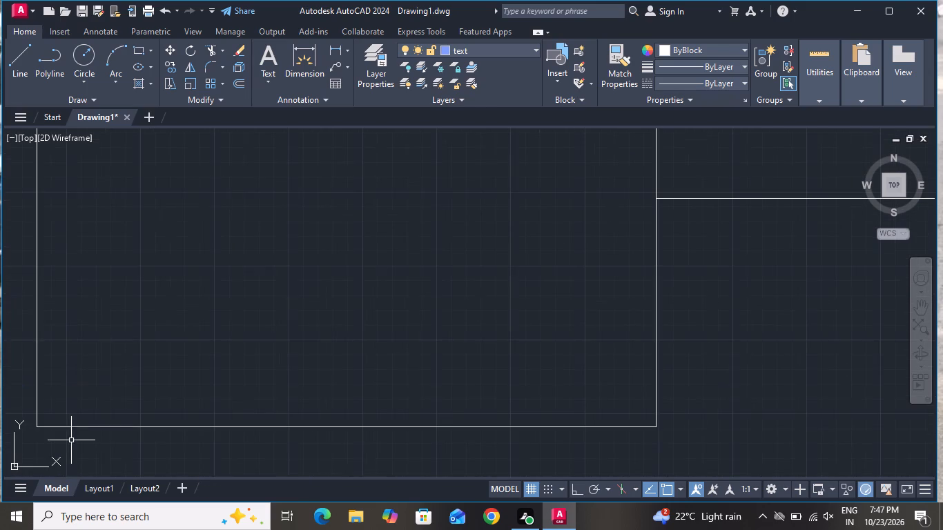
# Draw a zigzag break symbol across the left footing's bottom edge, starting about 7" along it from the outer corner.
pyautogui.click(31, 58)
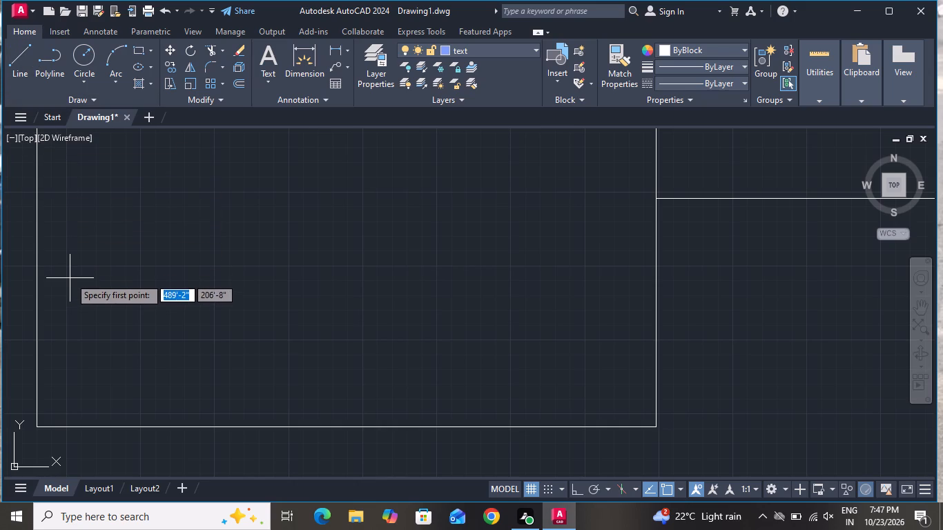
pyautogui.scroll(1, 33, 446)
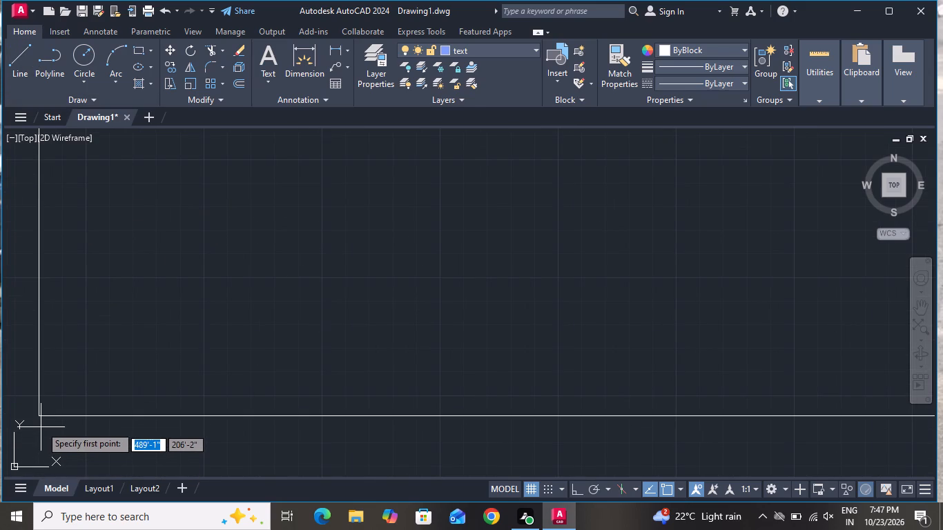
pyautogui.click(41, 416)
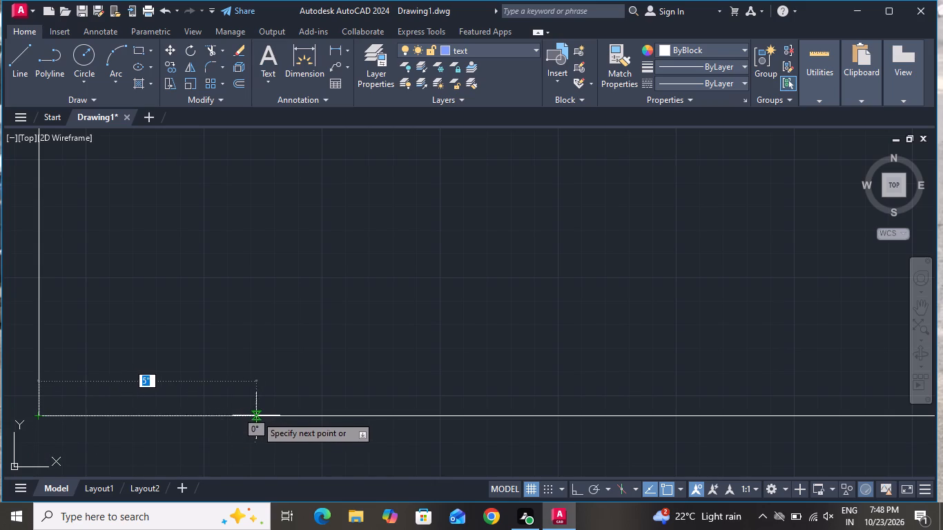
pyautogui.scroll(-4, 270, 418)
pyautogui.scroll(1, 358, 428)
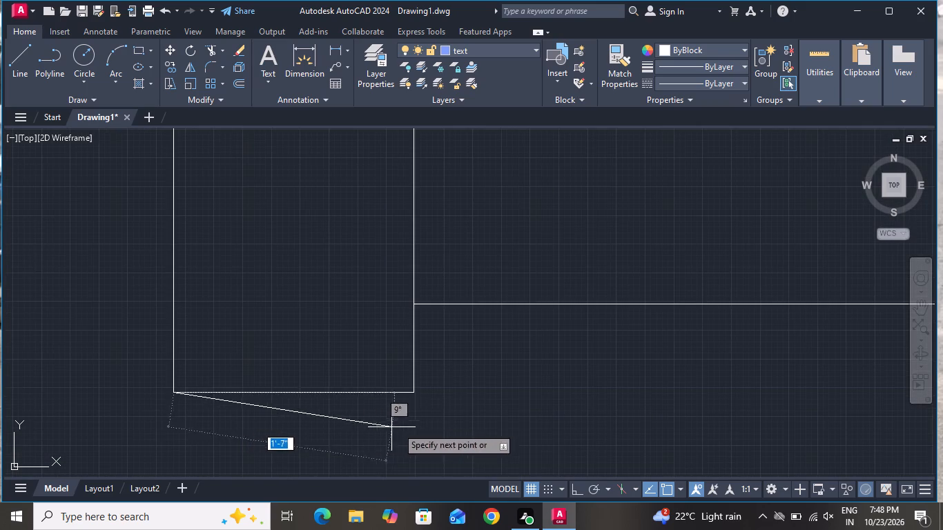
pyautogui.scroll(-2, 164, 246)
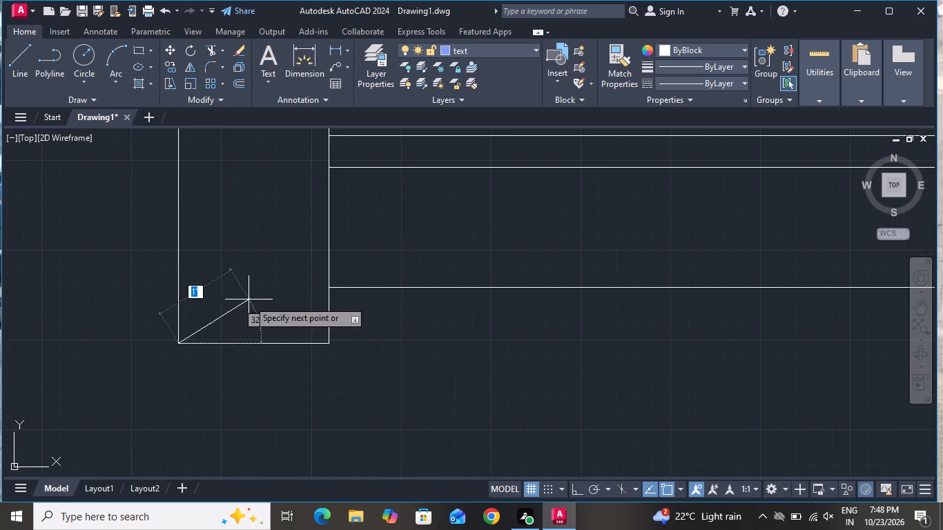
pyautogui.scroll(-3, 255, 320)
pyautogui.scroll(3, 255, 329)
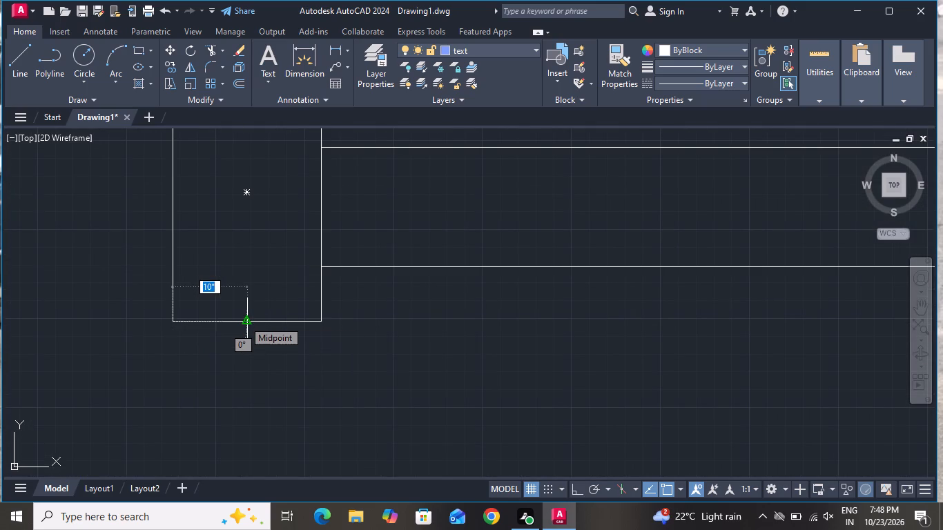
pyautogui.scroll(3, 224, 324)
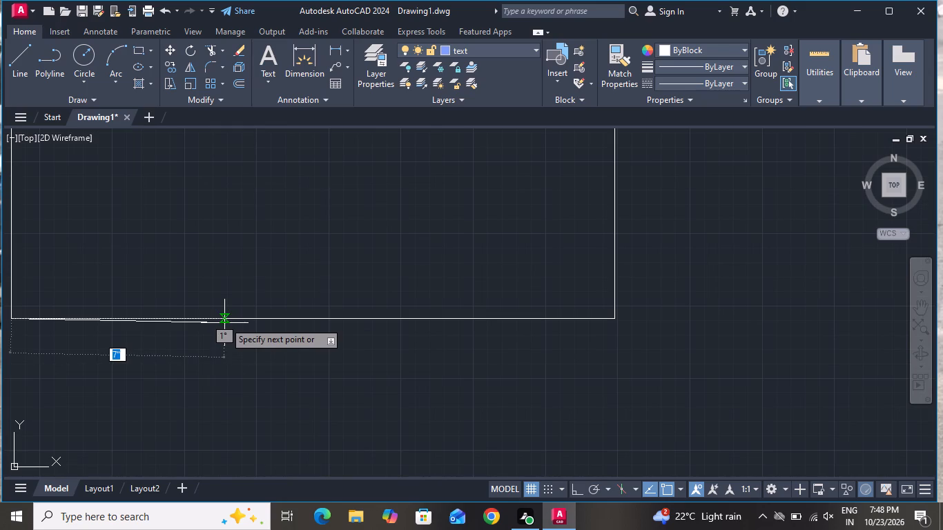
pyautogui.click(224, 318)
pyautogui.click(266, 243)
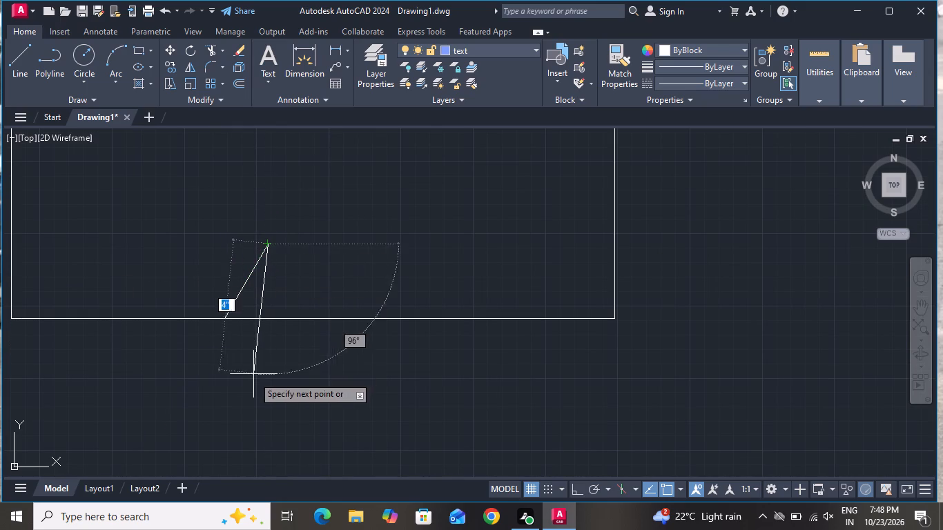
pyautogui.click(249, 401)
pyautogui.click(312, 317)
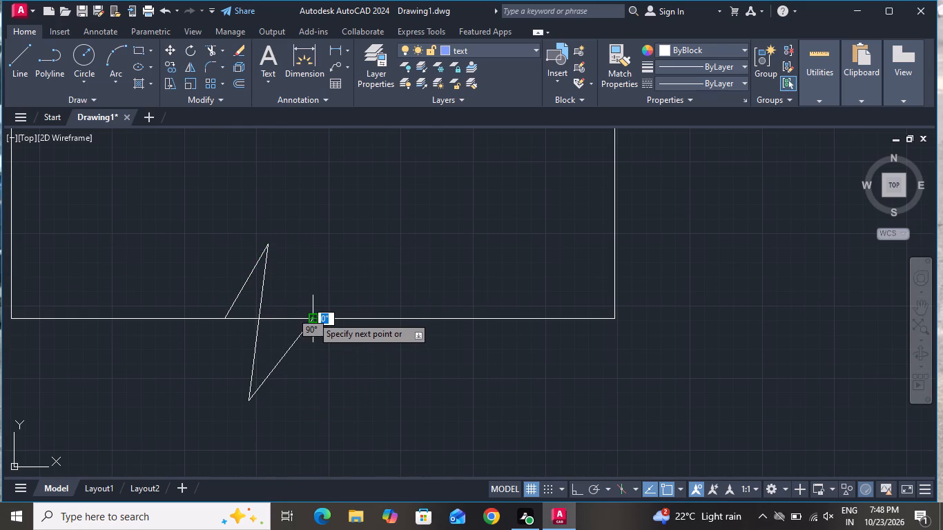
pyautogui.rightClick(315, 320)
pyautogui.click(331, 347)
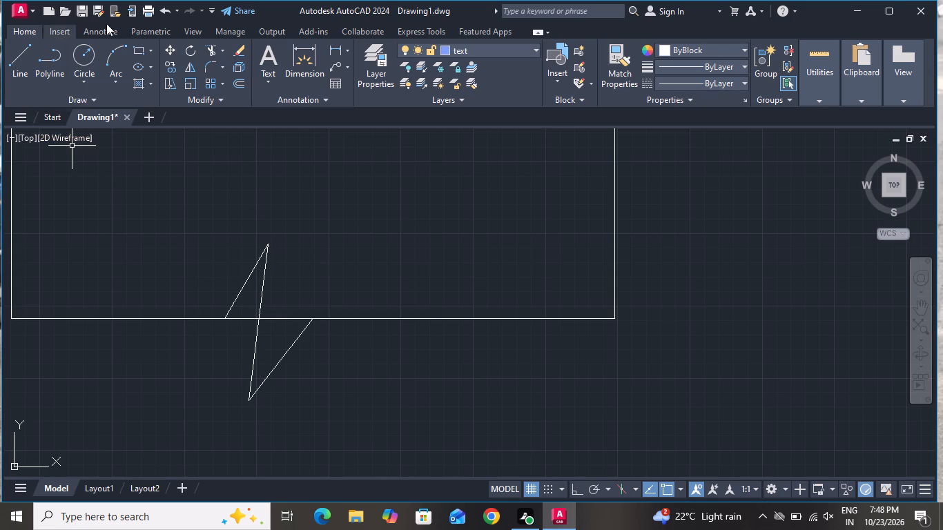
# Trim the left footing's bottom edge between the two ends of the zigzag break symbol.
pyautogui.click(208, 47)
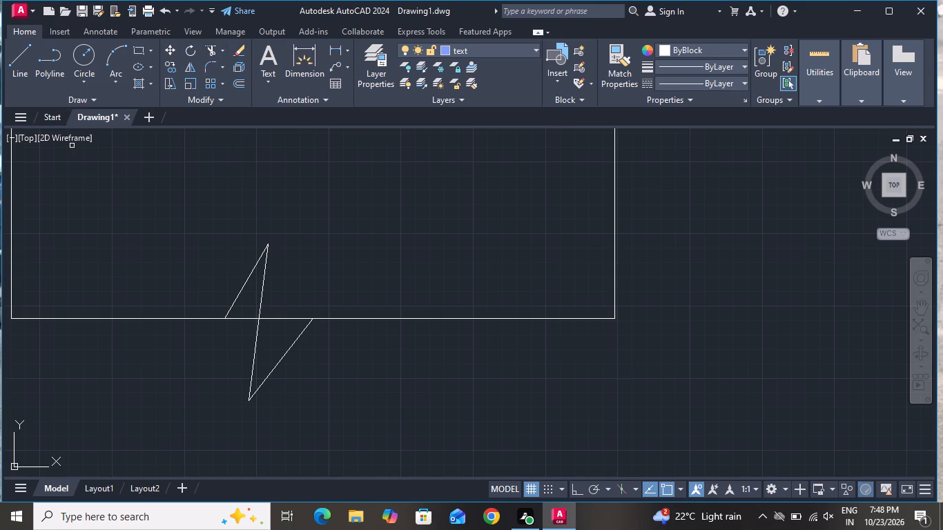
pyautogui.click(244, 315)
pyautogui.click(239, 344)
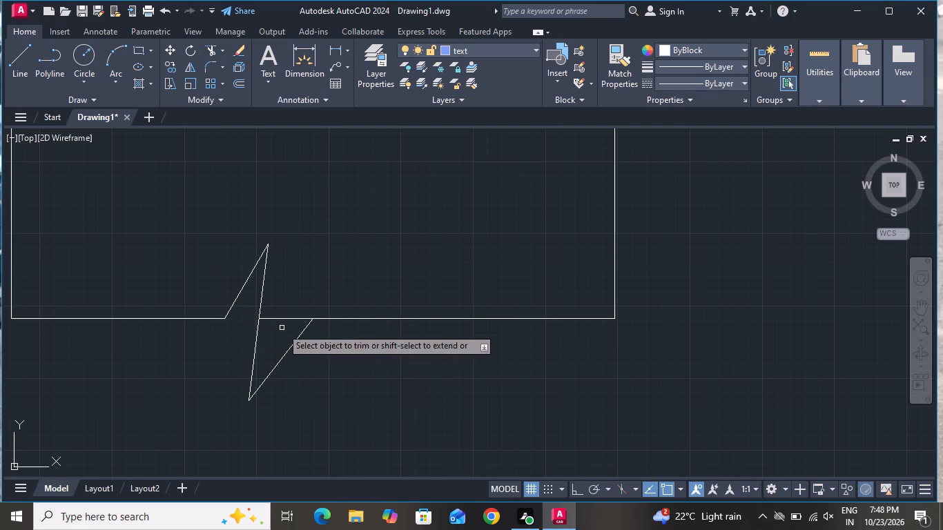
pyautogui.click(280, 328)
pyautogui.click(288, 292)
pyautogui.scroll(-2, 301, 266)
pyautogui.rightClick(317, 251)
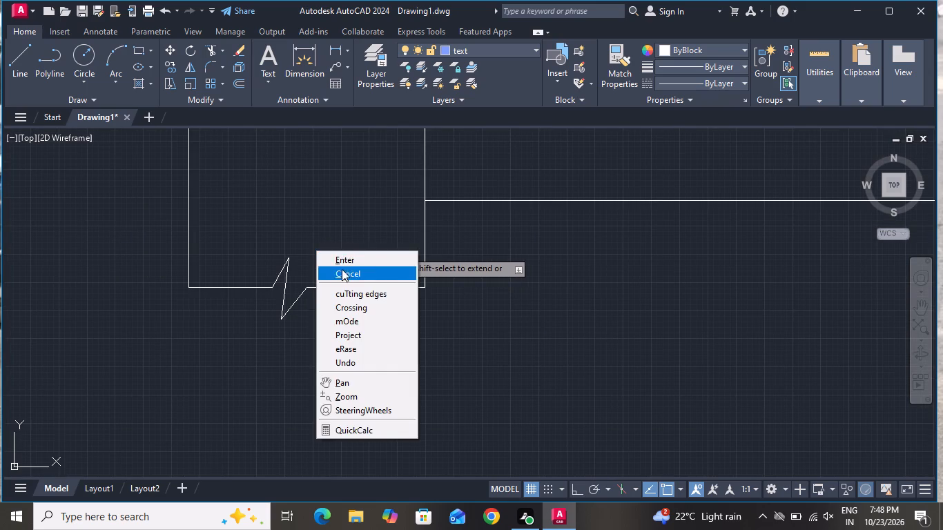
pyautogui.click(344, 275)
# Draw a zigzag break symbol across the middle footing's bottom edge, starting about 8" along it from the left corner.
pyautogui.click(25, 70)
pyautogui.scroll(-1, 184, 288)
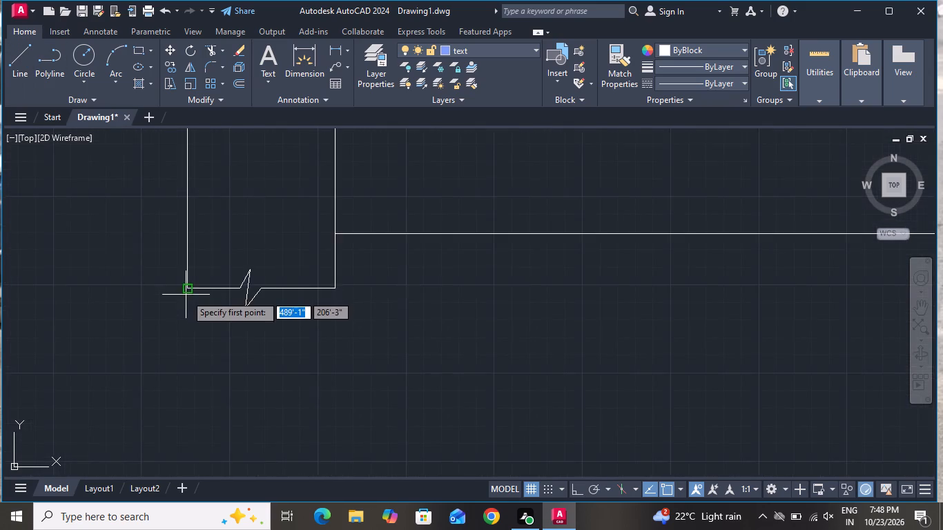
pyautogui.scroll(-3, 186, 302)
pyautogui.scroll(3, 467, 293)
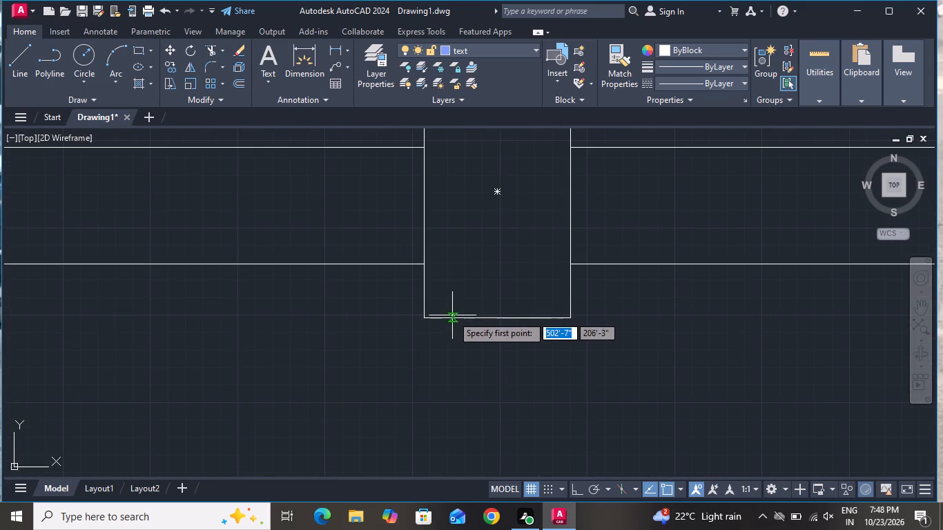
pyautogui.click(425, 322)
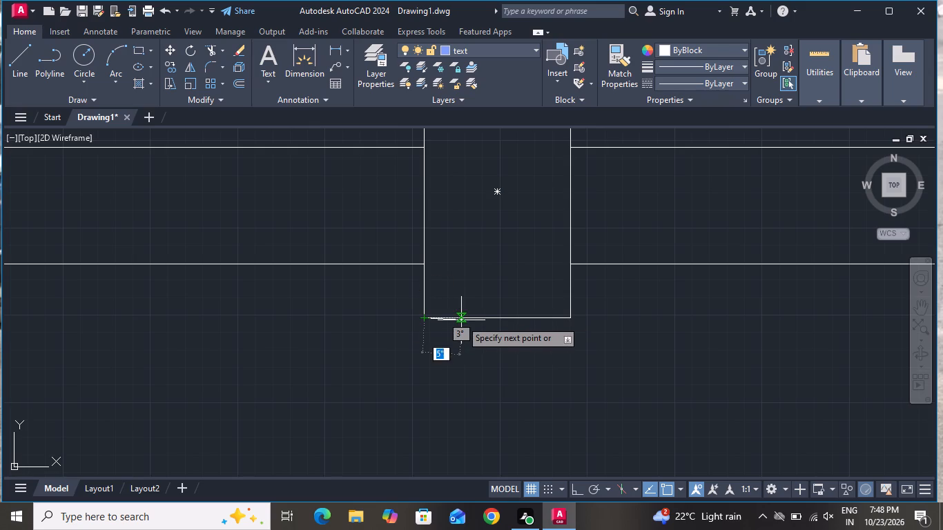
pyautogui.scroll(3, 461, 320)
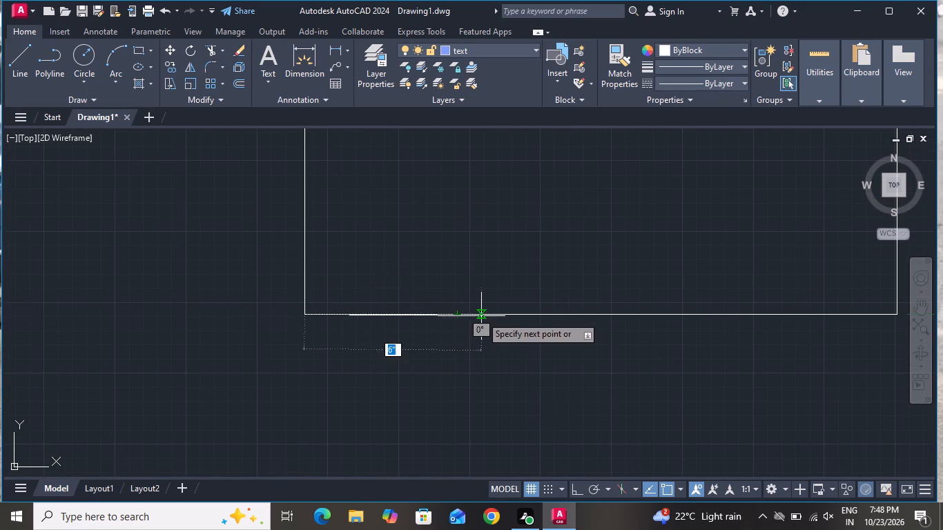
pyautogui.click(520, 315)
pyautogui.click(541, 244)
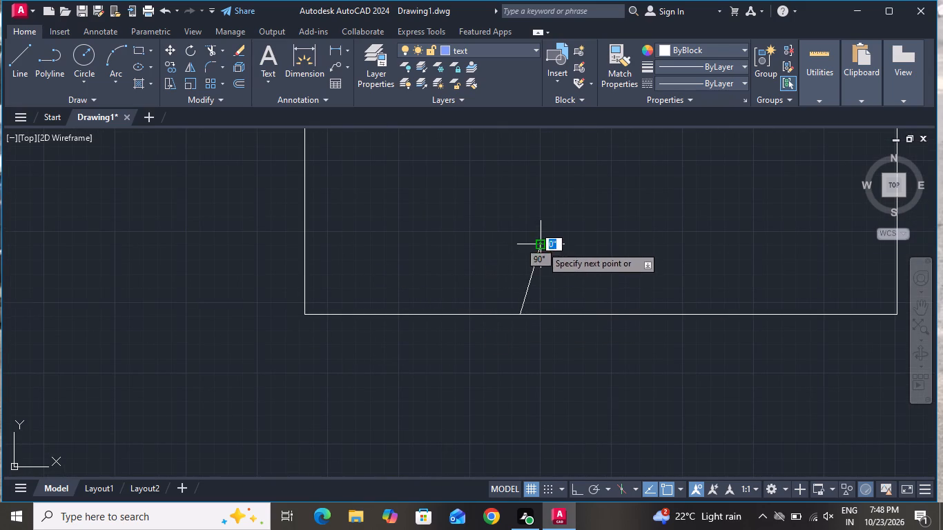
pyautogui.click(541, 391)
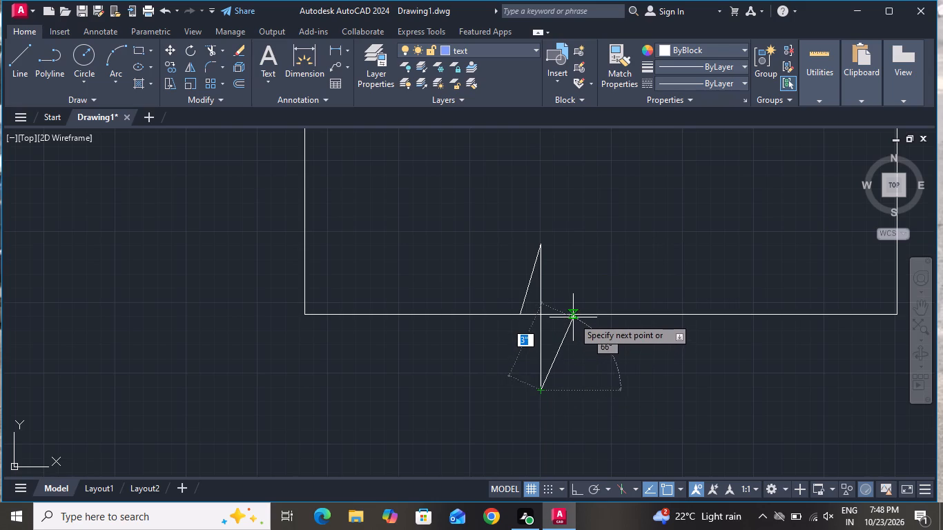
pyautogui.click(574, 313)
pyautogui.rightClick(575, 313)
pyautogui.click(615, 341)
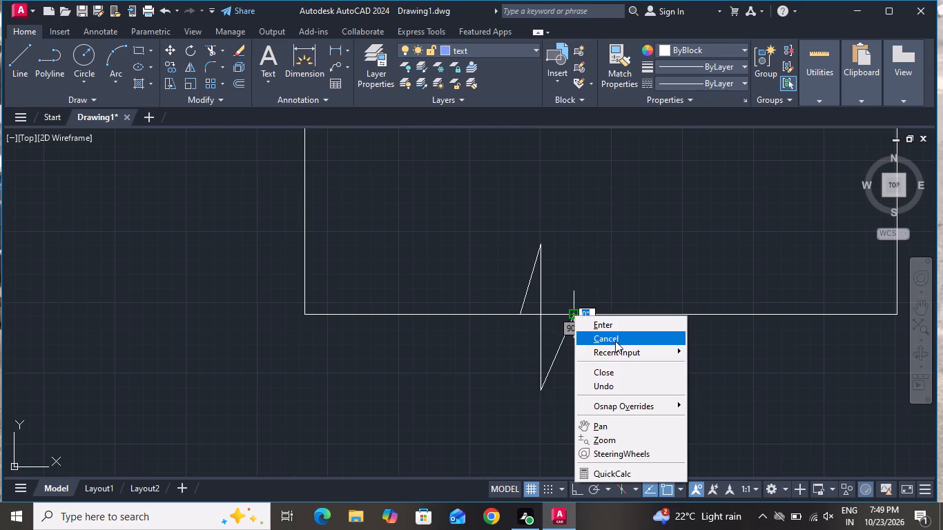
# Draw a zigzag break symbol across the right footing's bottom edge, starting about 9" along it from the inner corner.
pyautogui.click(8, 70)
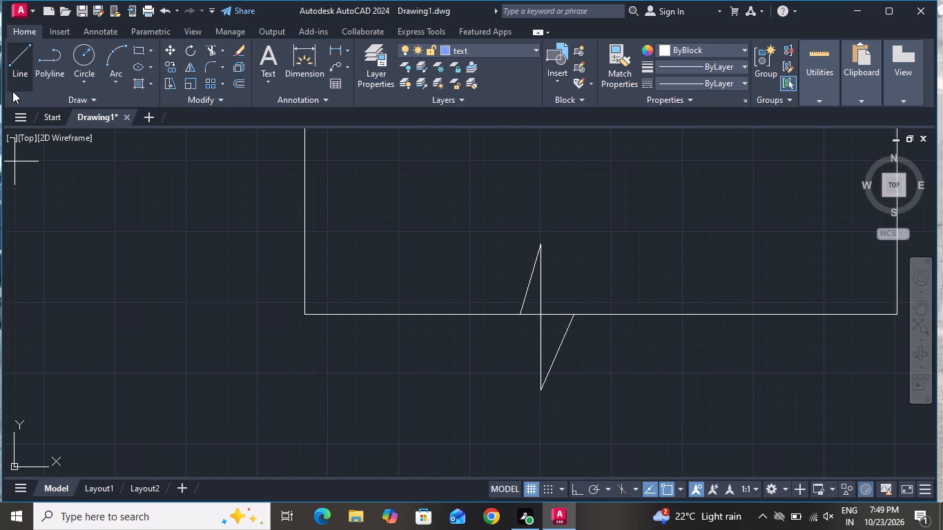
pyautogui.scroll(-3, 94, 112)
pyautogui.scroll(-3, 212, 168)
pyautogui.scroll(-3, 243, 218)
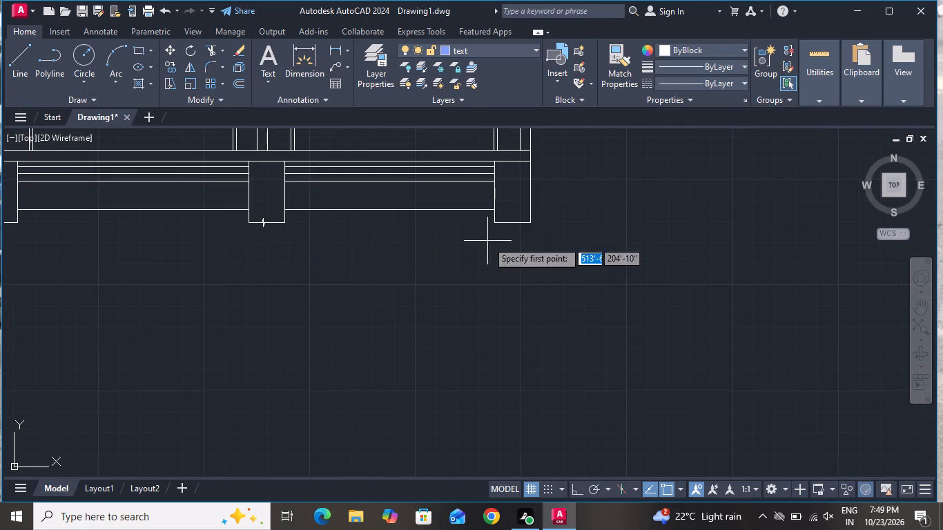
pyautogui.scroll(3, 506, 221)
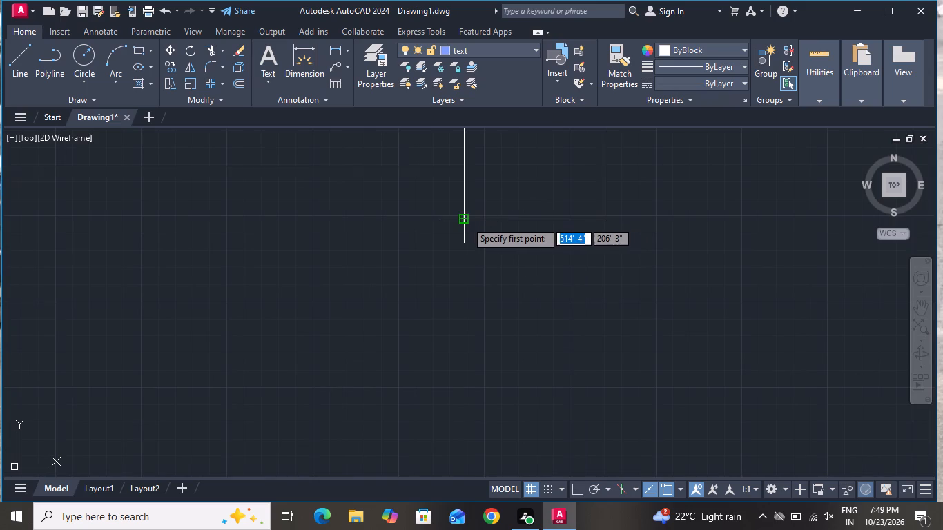
pyautogui.click(465, 218)
pyautogui.scroll(4, 514, 224)
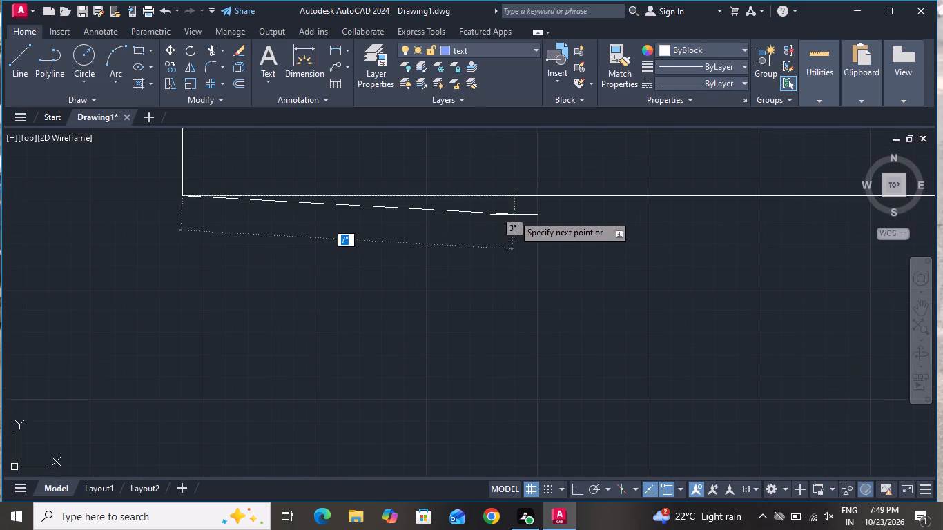
pyautogui.click(576, 195)
pyautogui.click(619, 125)
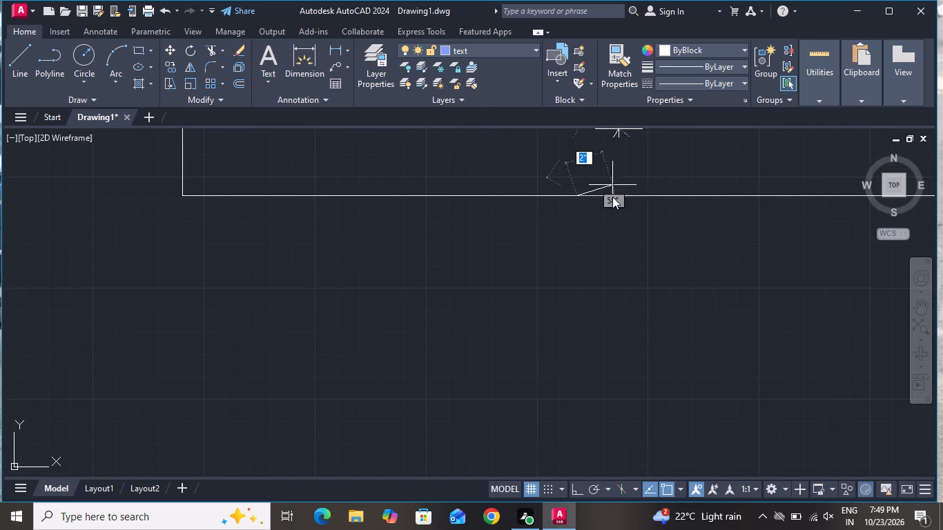
pyautogui.click(602, 129)
pyautogui.click(611, 302)
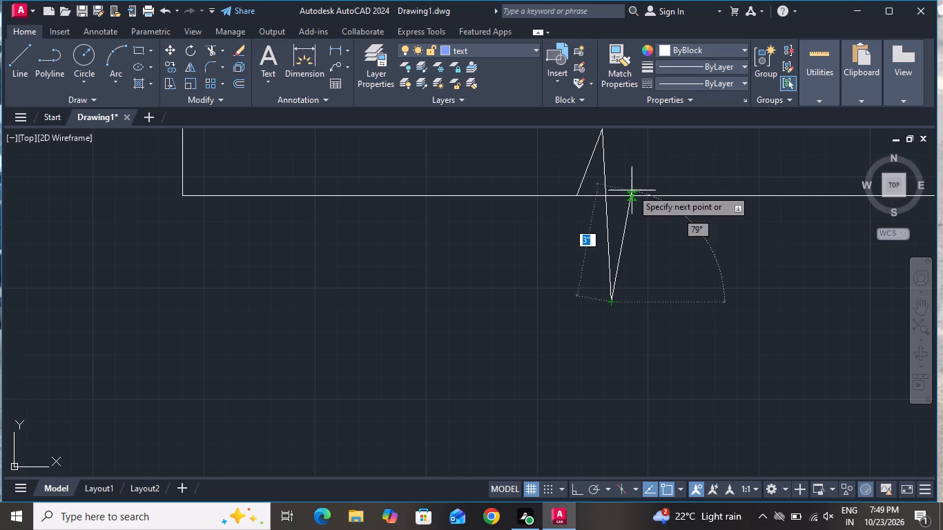
pyautogui.click(634, 200)
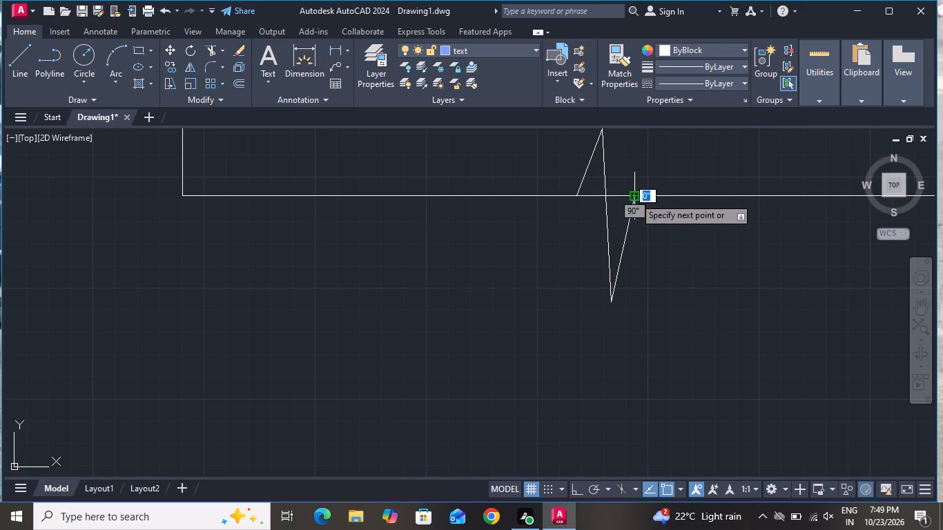
pyautogui.rightClick(634, 195)
pyautogui.click(659, 208)
pyautogui.scroll(-1, 618, 258)
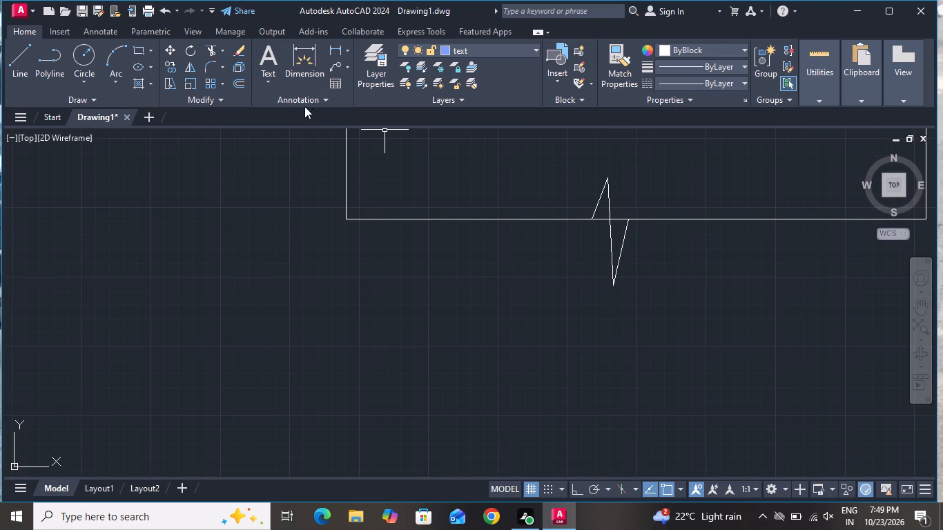
# Trim the right footing's bottom edge between the two ends of its zigzag break symbol, keeping the zigzag lines.
pyautogui.click(212, 48)
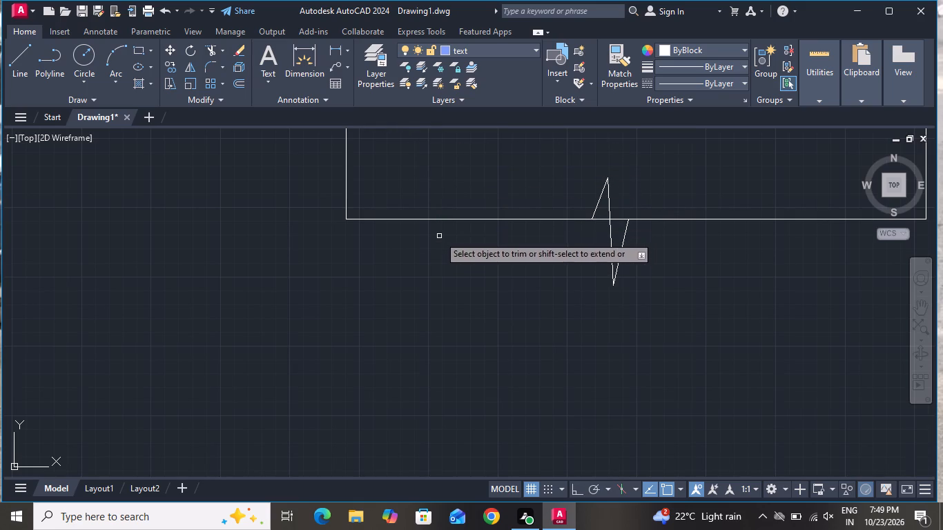
pyautogui.scroll(1, 569, 187)
pyautogui.scroll(2, 614, 232)
pyautogui.click(607, 226)
pyautogui.click(627, 310)
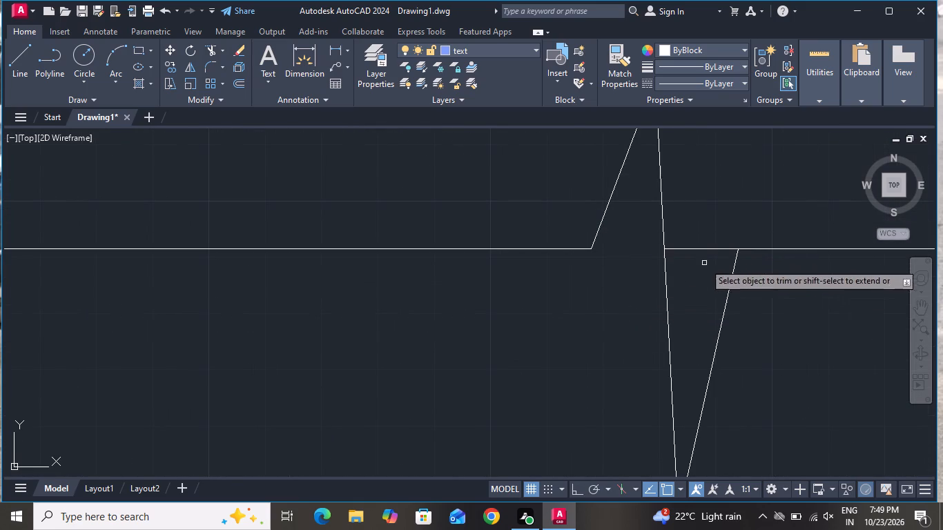
pyautogui.moveTo(706, 232); pyautogui.dragTo(706, 239)
pyautogui.click(657, 282)
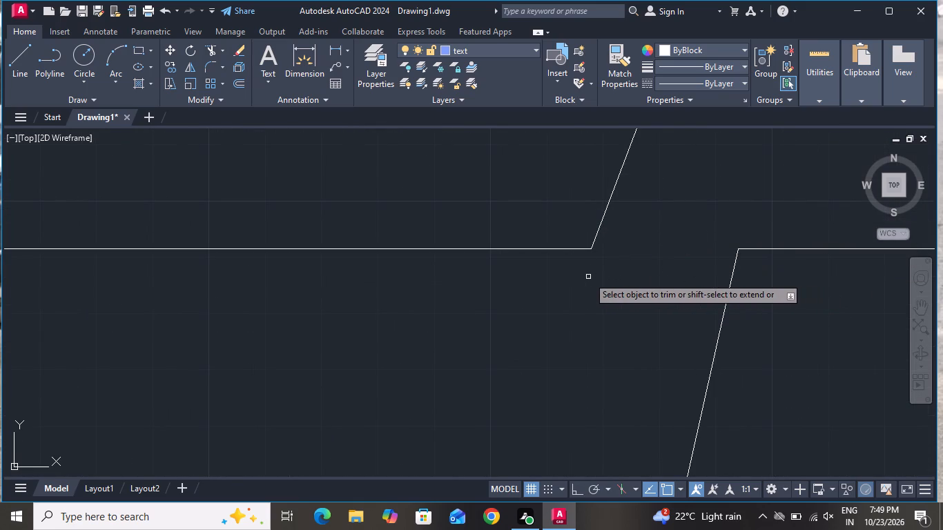
pyautogui.hotkey('ctrl', 'z')
pyautogui.click(708, 206)
pyautogui.click(708, 258)
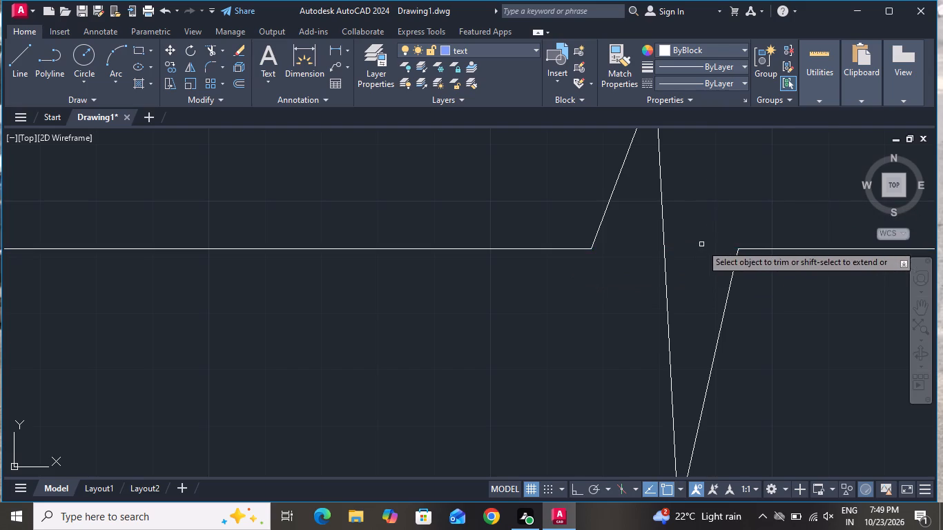
# Trim the middle footing's bottom edge between the two ends of its zigzag break symbol.
pyautogui.scroll(-2, 701, 241)
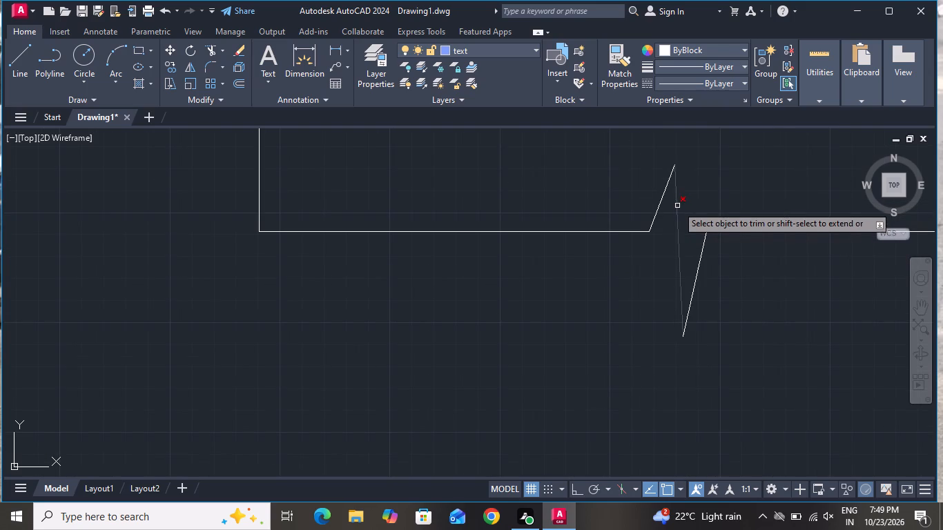
pyautogui.scroll(-3, 668, 202)
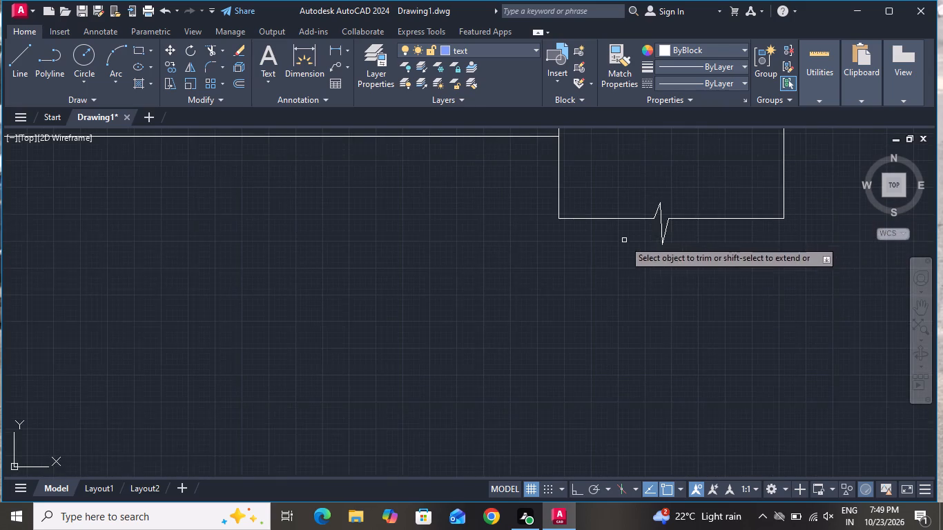
pyautogui.scroll(-2, 500, 275)
pyautogui.scroll(-2, 438, 300)
pyautogui.scroll(4, 250, 286)
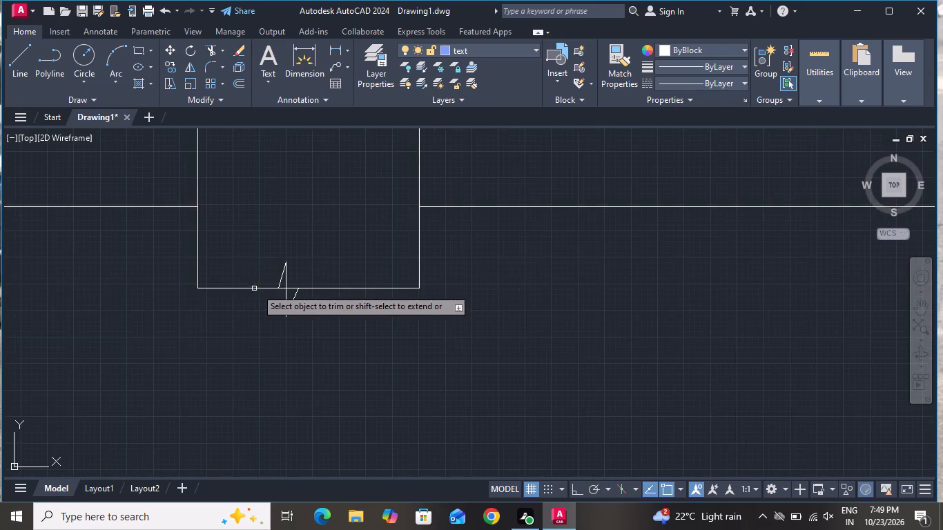
pyautogui.scroll(3, 266, 288)
pyautogui.click(336, 280)
pyautogui.click(327, 303)
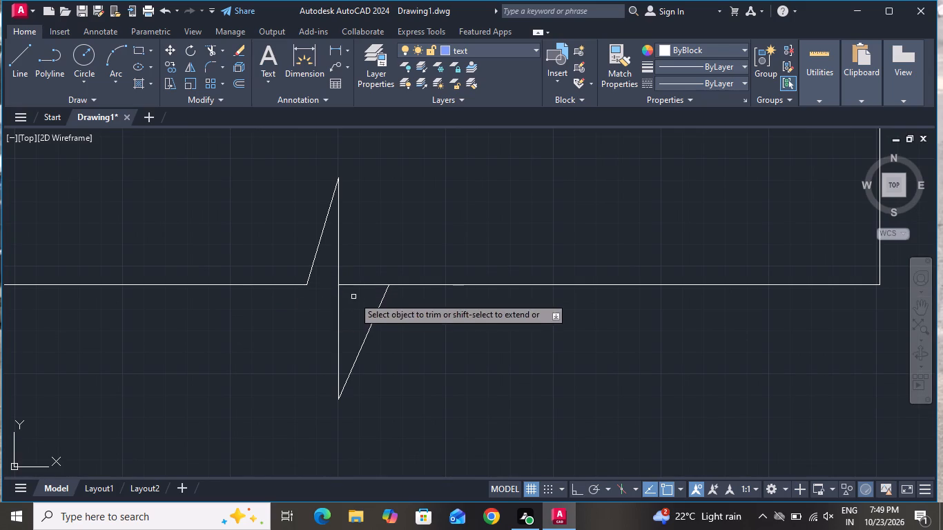
pyautogui.click(365, 294)
pyautogui.click(369, 259)
pyautogui.rightClick(400, 239)
pyautogui.click(426, 257)
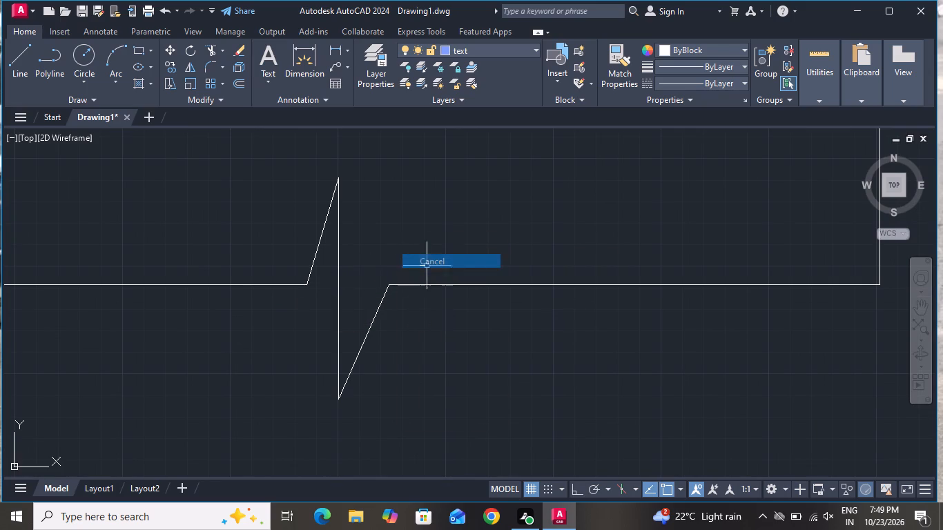
# Place a multiline text note under the slab above the middle storey, over the left room's window, reading "R.C.C SLAB THICK 6"".
pyautogui.scroll(-8, 426, 334)
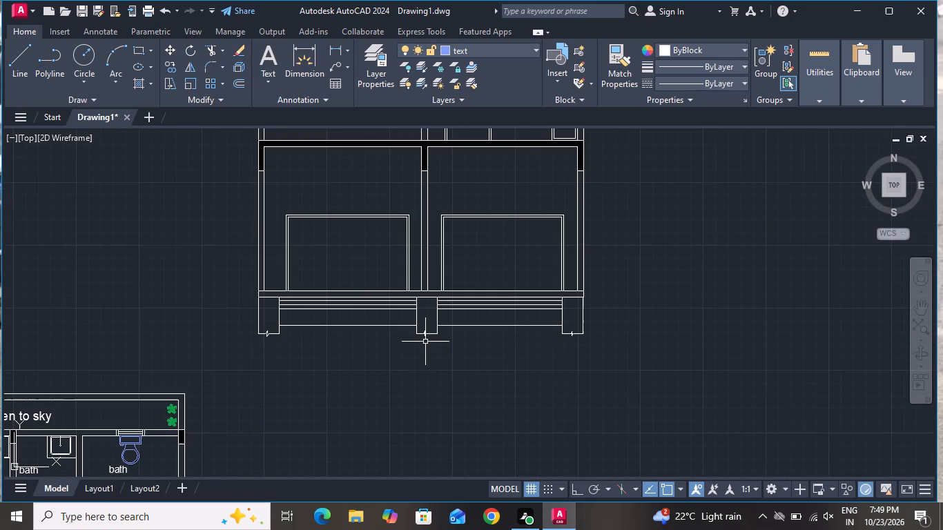
pyautogui.scroll(-2, 413, 335)
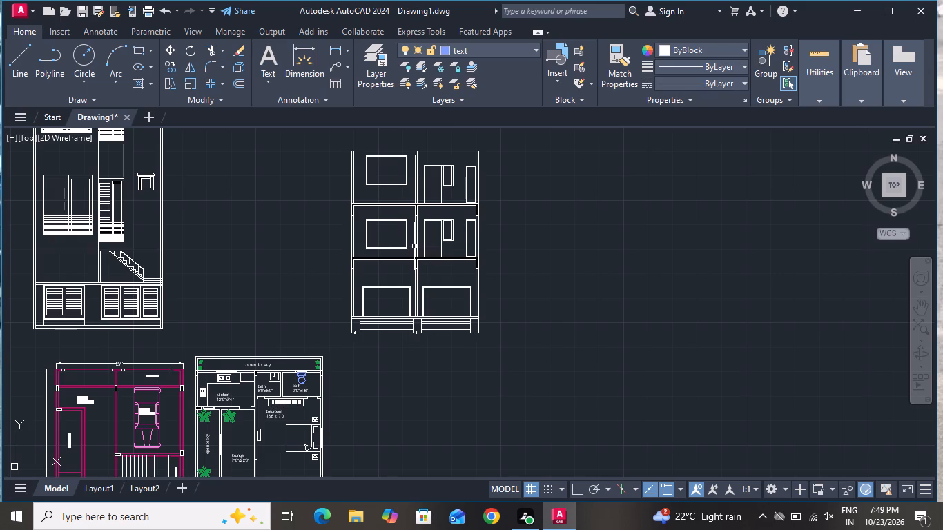
pyautogui.scroll(3, 429, 196)
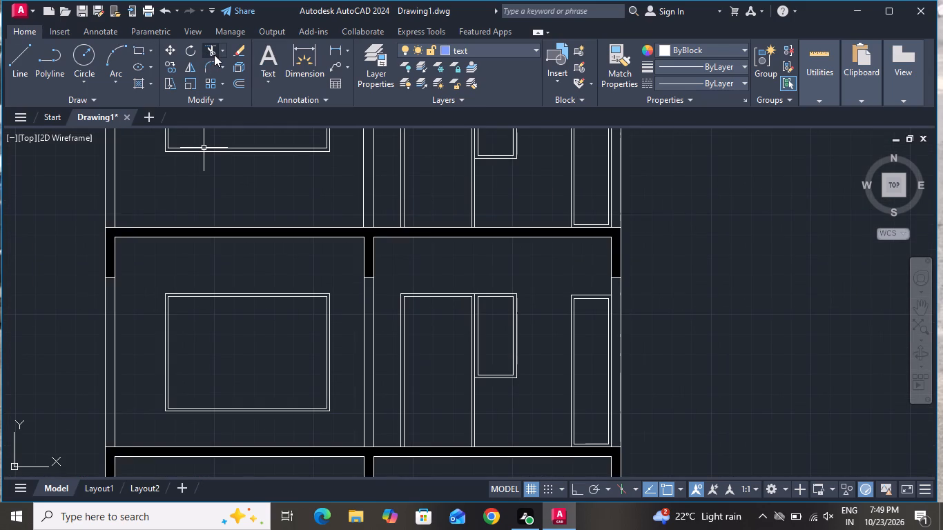
pyautogui.click(269, 56)
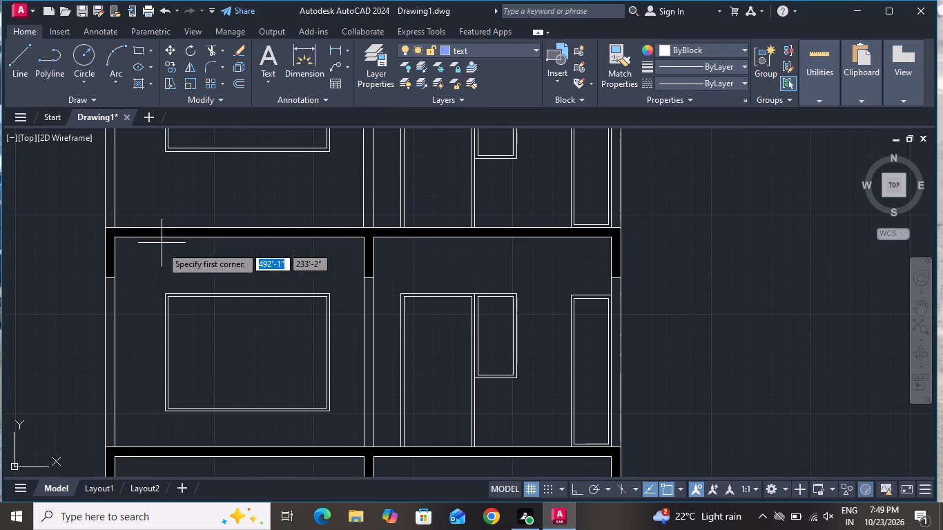
pyautogui.click(175, 248)
pyautogui.click(289, 259)
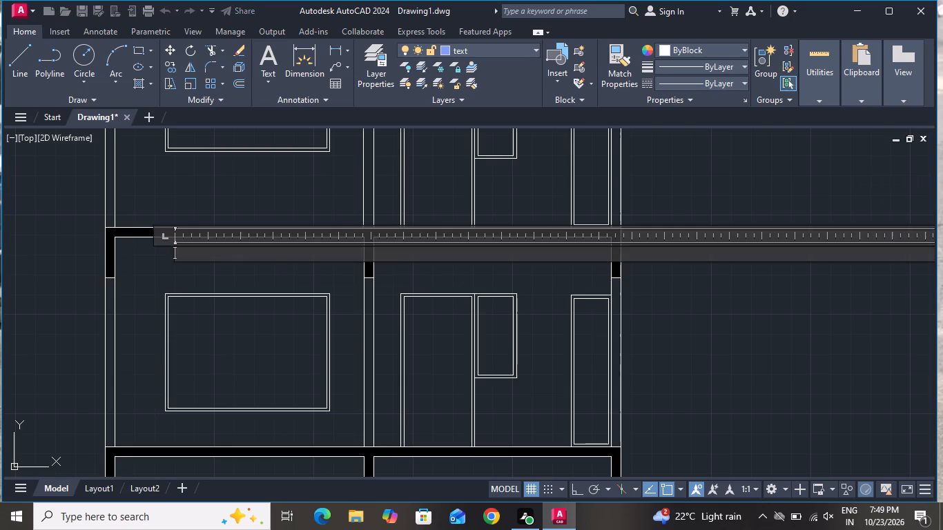
pyautogui.press('r')
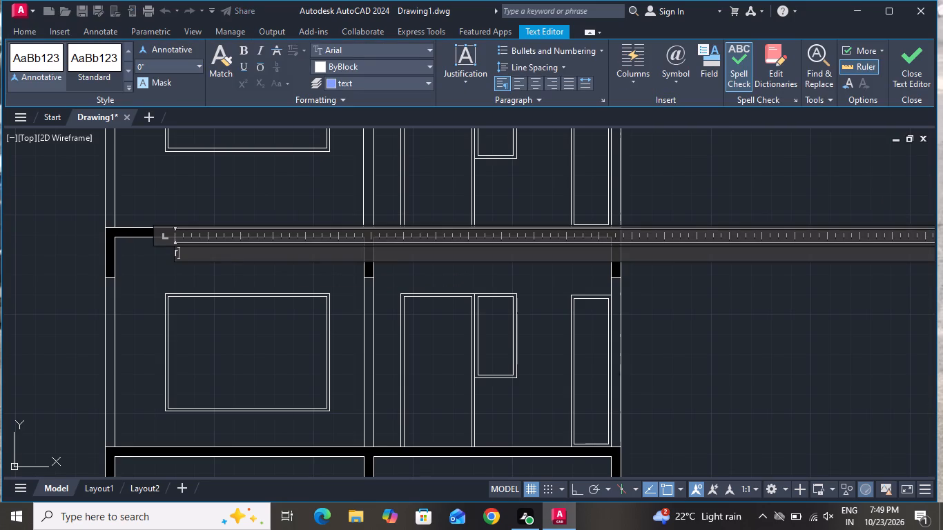
pyautogui.write('.c.c')
pyautogui.press('BackSpace')
pyautogui.press('BackSpace')
pyautogui.press('BackSpace')
pyautogui.press('BackSpace')
pyautogui.press('BackSpace')
pyautogui.press('r')
pyautogui.write('.C.C')
pyautogui.press('space')
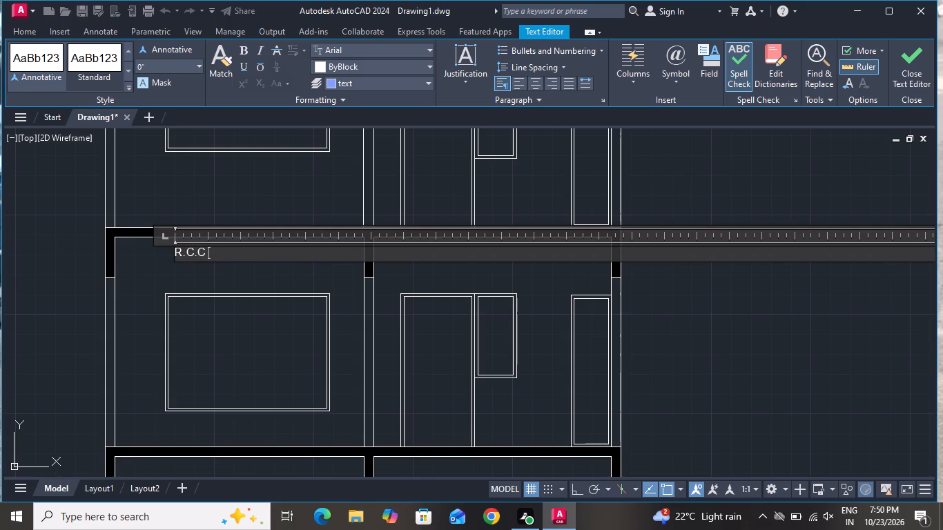
pyautogui.write('SLAB')
pyautogui.press('space')
pyautogui.press('t')
pyautogui.write('HICK')
pyautogui.press('space')
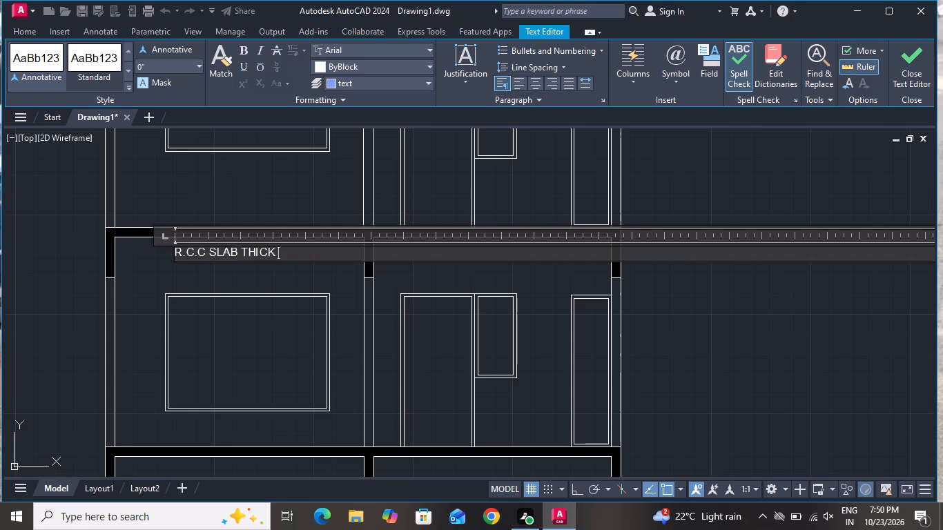
pyautogui.press('6')
pyautogui.hotkey('shift', '"')
pyautogui.press('space')
# Add a second line reading "R.C.C BEAM THICK 6"-18"" to the slab note and finish the text.
pyautogui.press('Return')
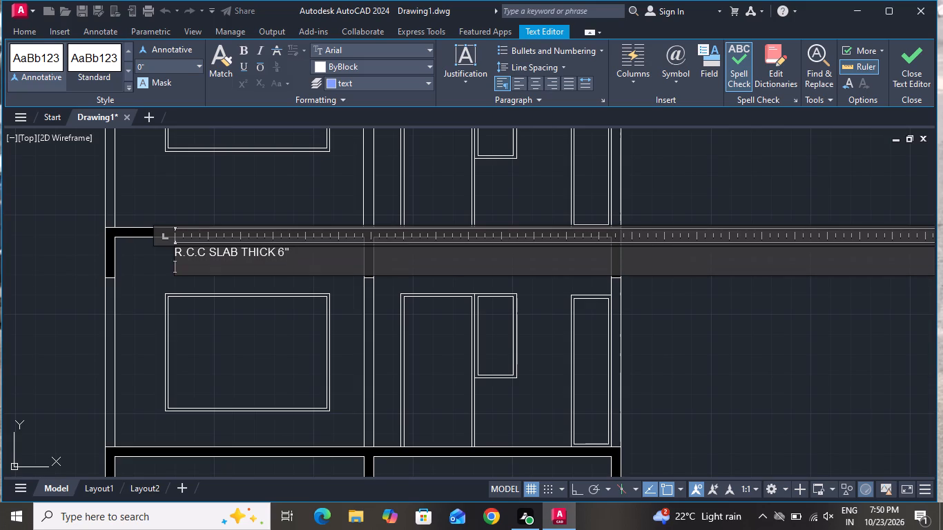
pyautogui.write('R.C.C')
pyautogui.press('space')
pyautogui.write('BEAM')
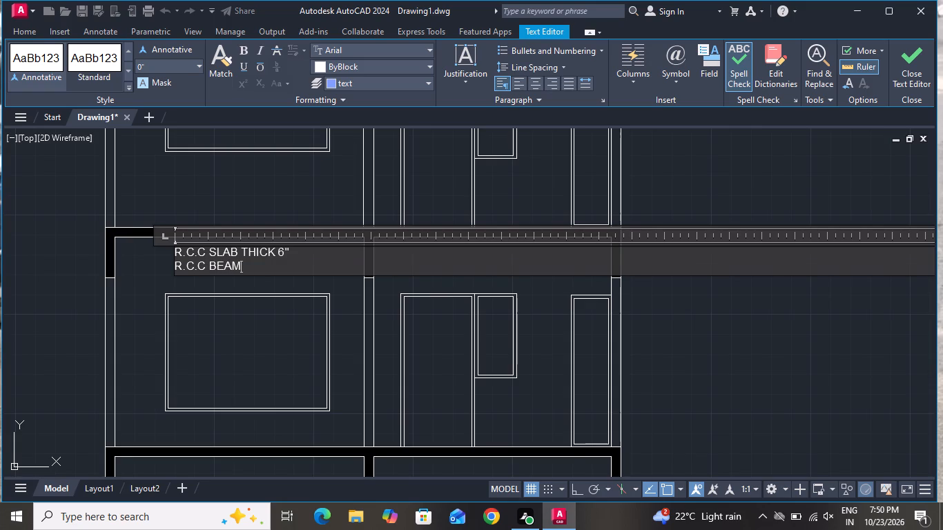
pyautogui.press('space')
pyautogui.press('t')
pyautogui.write('HICK')
pyautogui.press('space')
pyautogui.press('6')
pyautogui.hotkey('shift', '"')
pyautogui.press('-')
pyautogui.write('18')
pyautogui.hotkey('shift', '"')
pyautogui.click(160, 288)
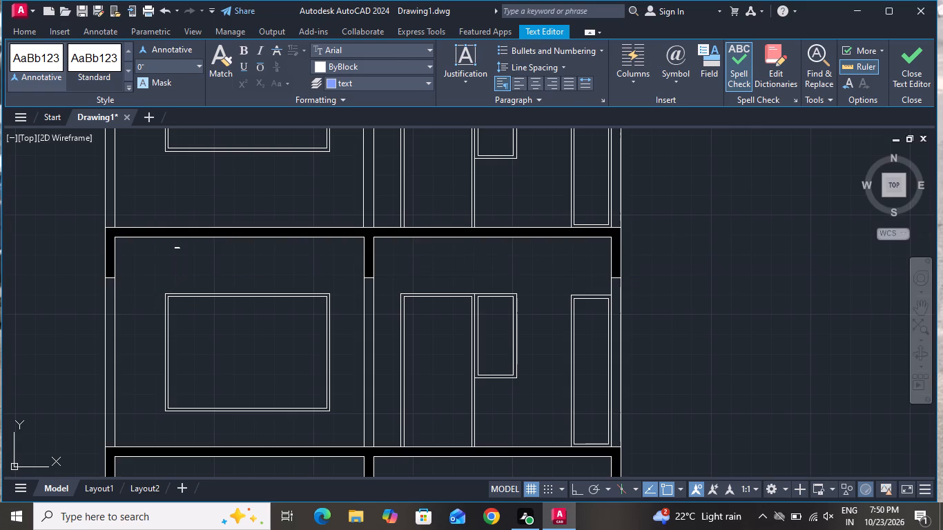
# Set the text height of the R.C.C slab and beam note to 6".
pyautogui.scroll(3, 173, 242)
pyautogui.click(210, 247)
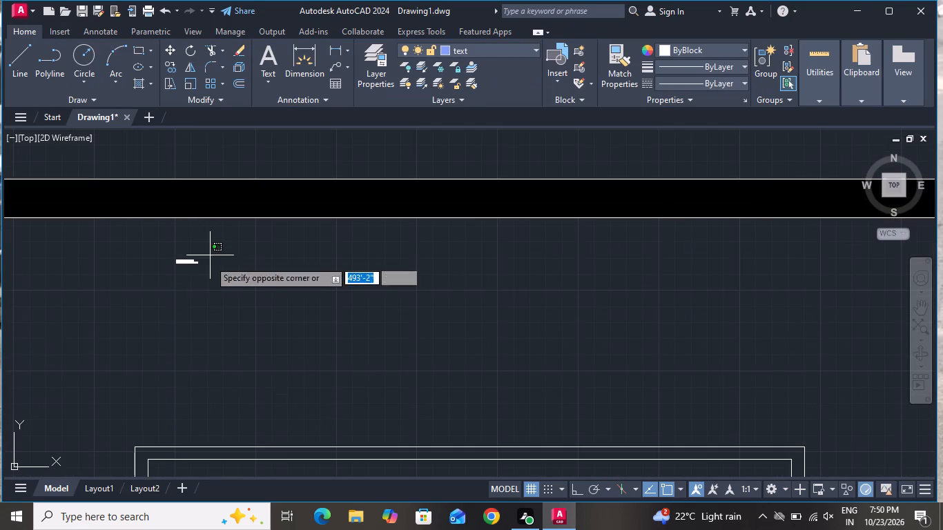
pyautogui.click(146, 304)
pyautogui.rightClick(137, 307)
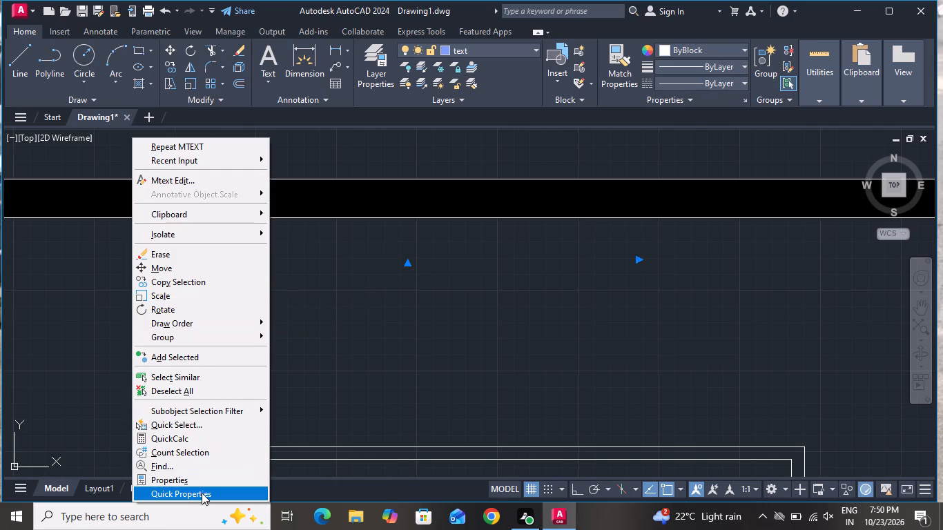
pyautogui.click(202, 493)
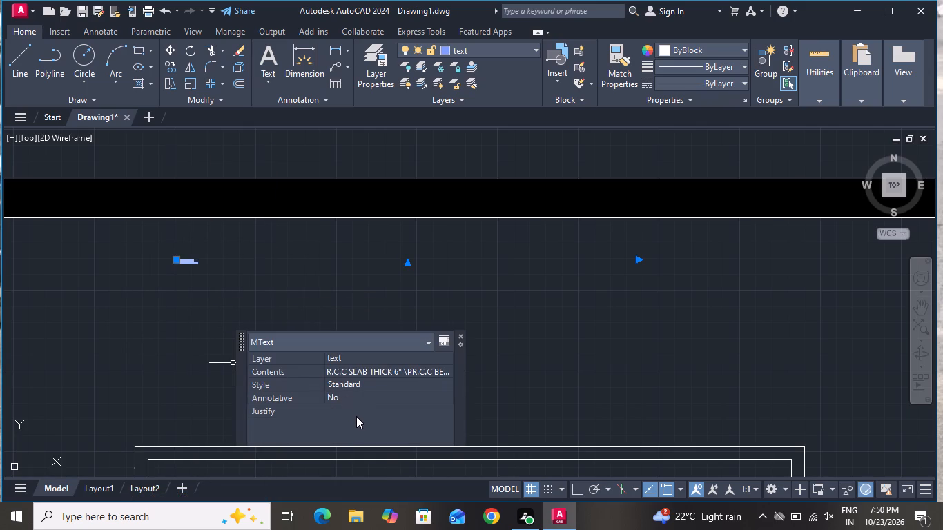
pyautogui.click(353, 424)
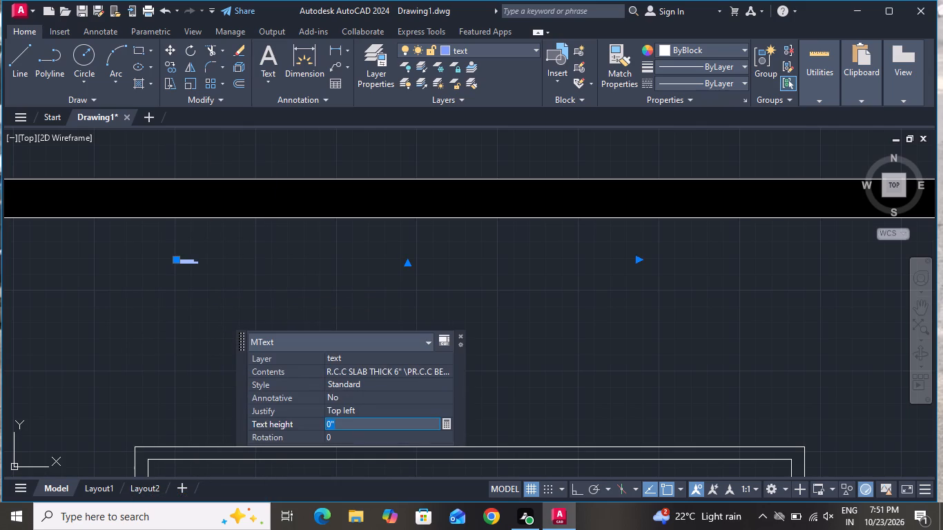
pyautogui.press('BackSpace')
pyautogui.press('6')
pyautogui.hotkey('shift', '"')
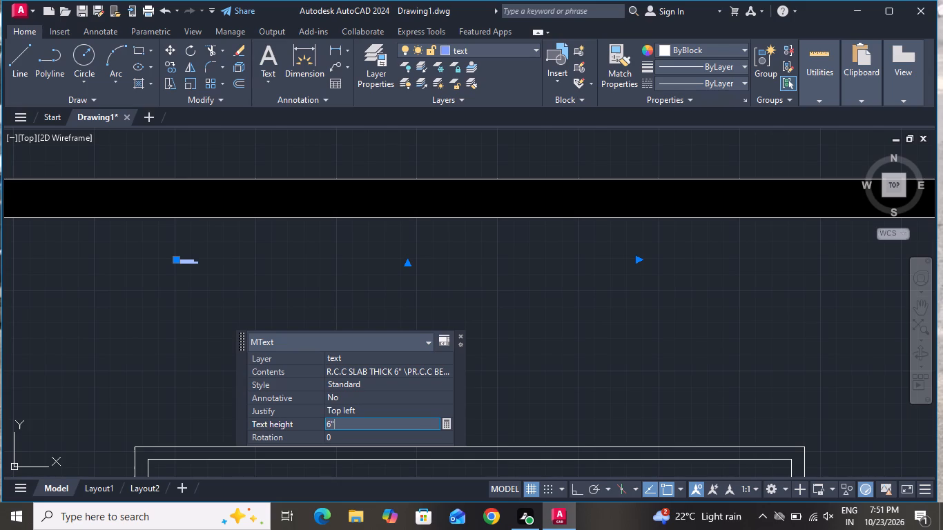
pyautogui.click(460, 334)
# Widen the note's text frame so the slab and beam thickness notes each fit on a single line.
pyautogui.scroll(-2, 331, 321)
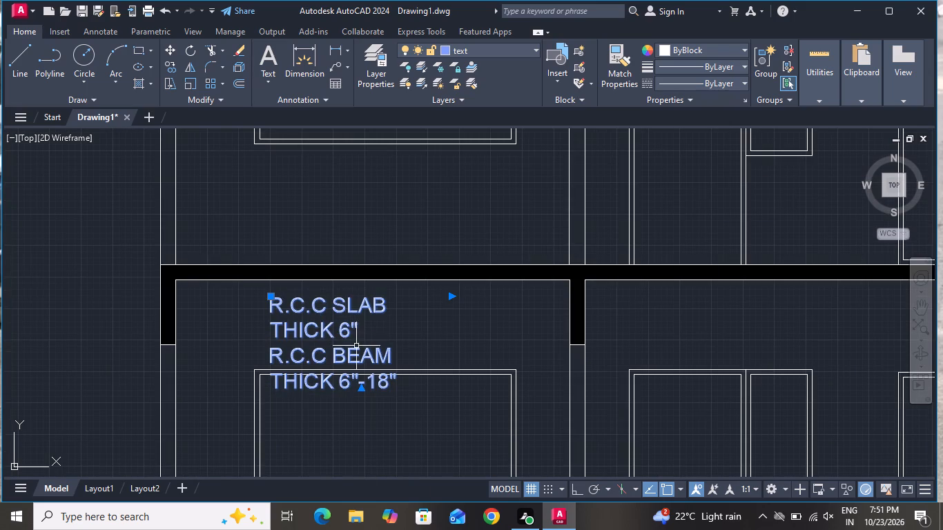
pyautogui.doubleClick(352, 355)
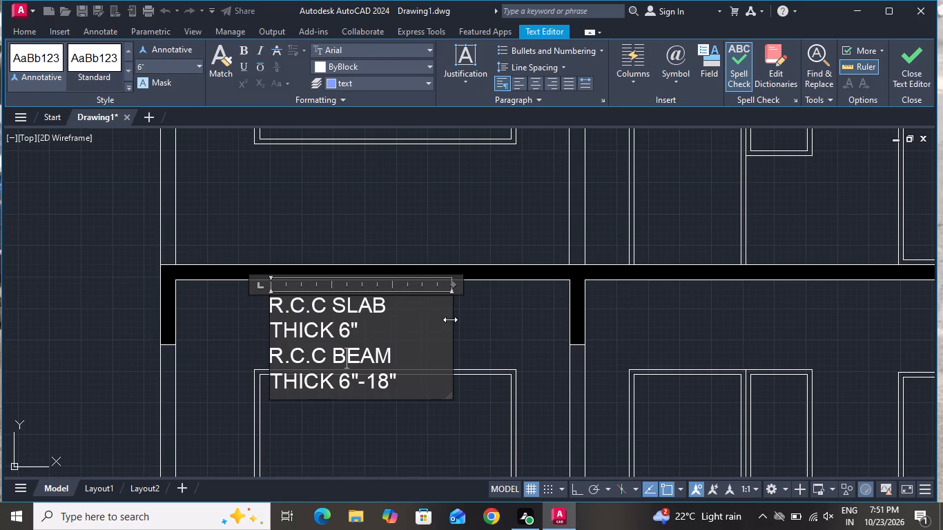
pyautogui.moveTo(450, 318); pyautogui.dragTo(534, 318)
pyautogui.click(447, 234)
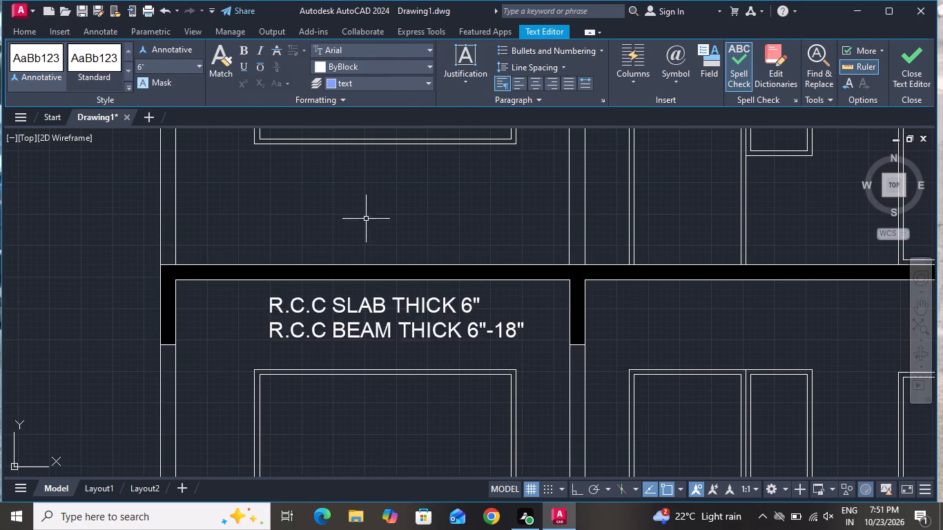
# Draw a leader beside the slab note with a near-horizontal segment about 10" long, a diagonal towards the slab-beam corner and a triangular arrowhead.
pyautogui.scroll(-2, 360, 224)
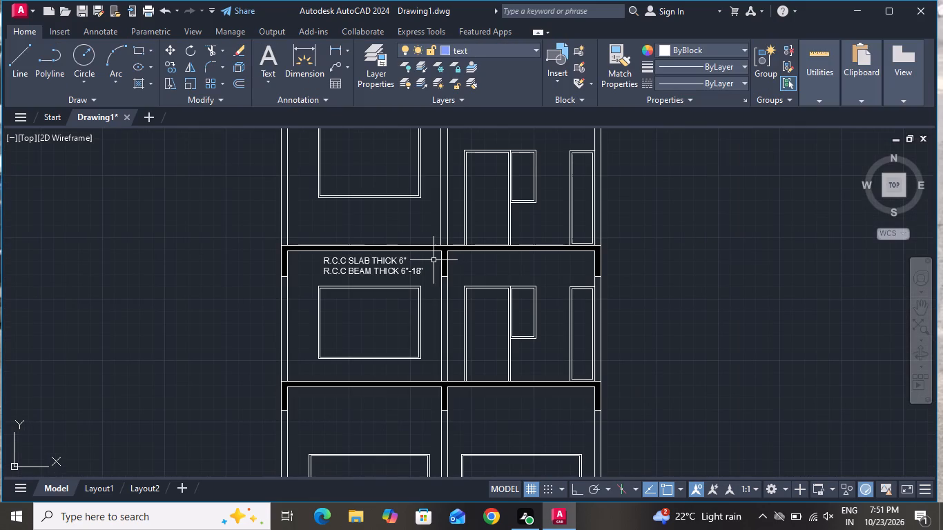
pyautogui.click(25, 63)
pyautogui.scroll(3, 438, 253)
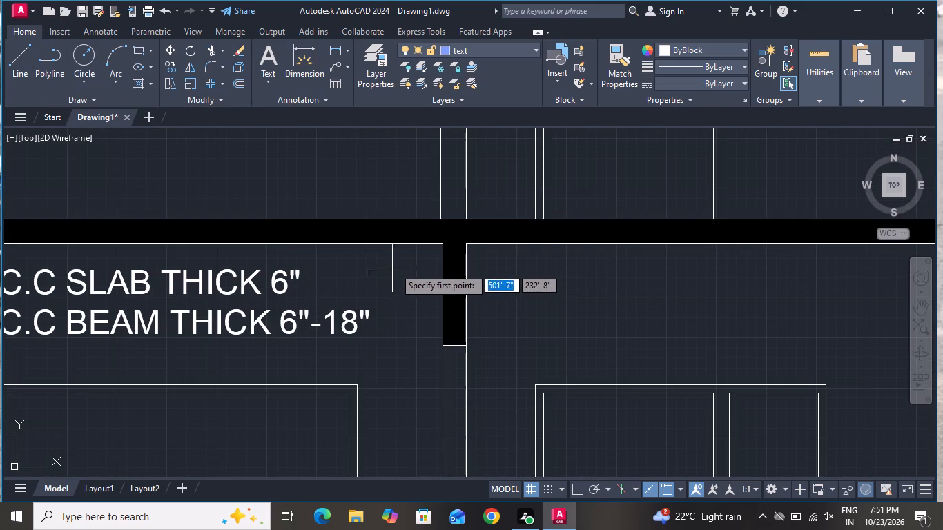
pyautogui.click(372, 277)
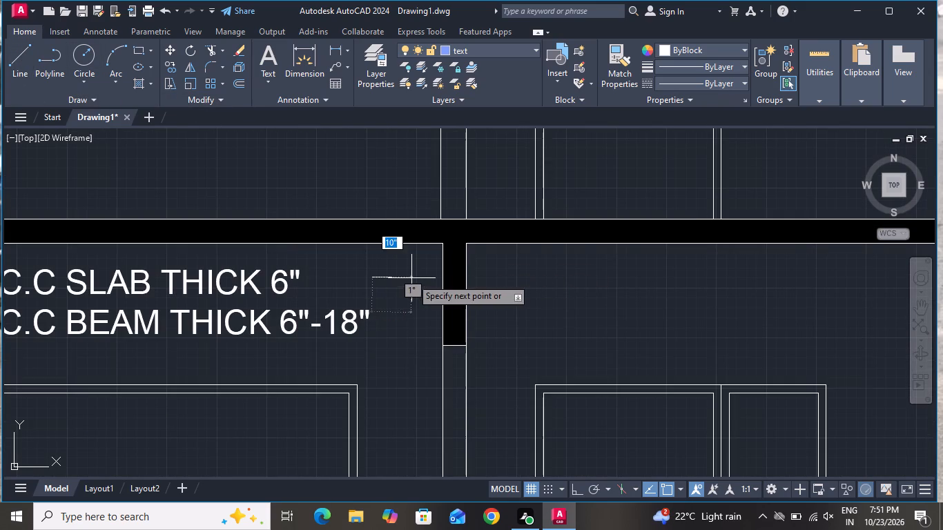
pyautogui.click(413, 276)
pyautogui.scroll(2, 422, 263)
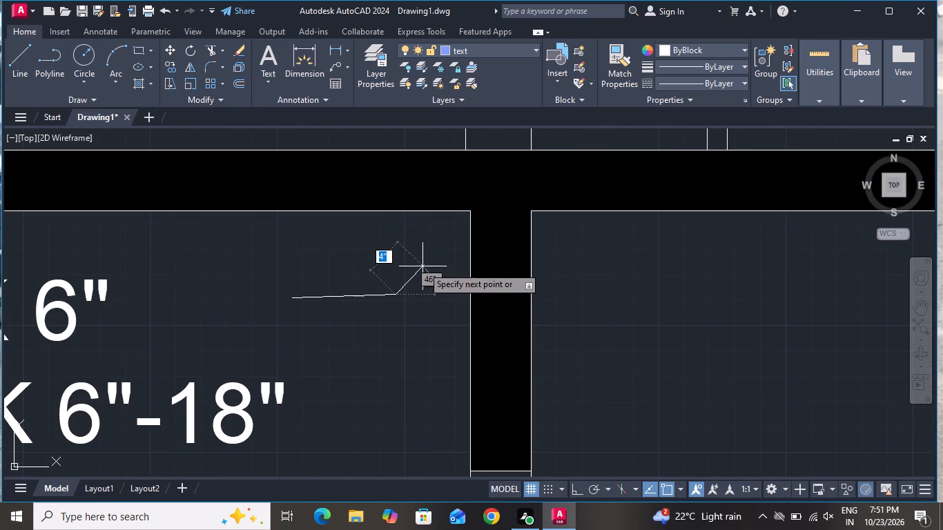
pyautogui.click(441, 248)
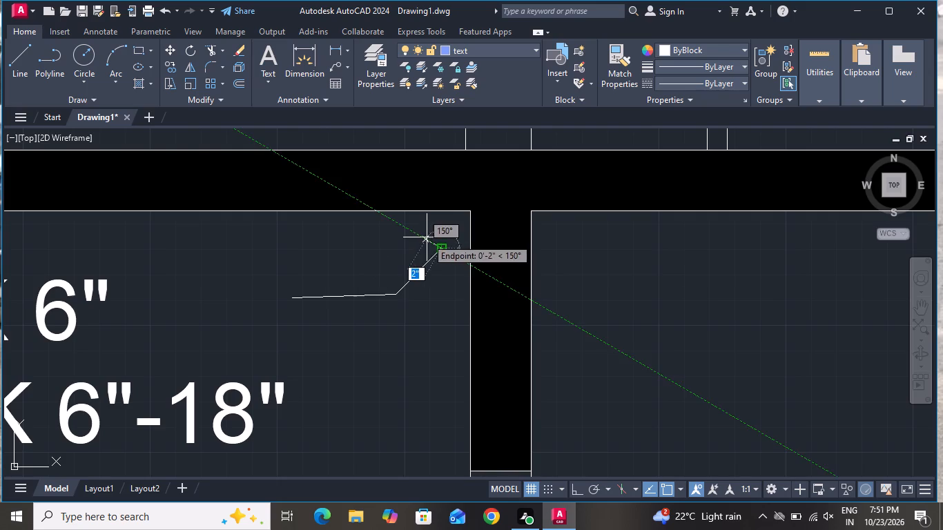
pyautogui.click(427, 237)
pyautogui.click(454, 261)
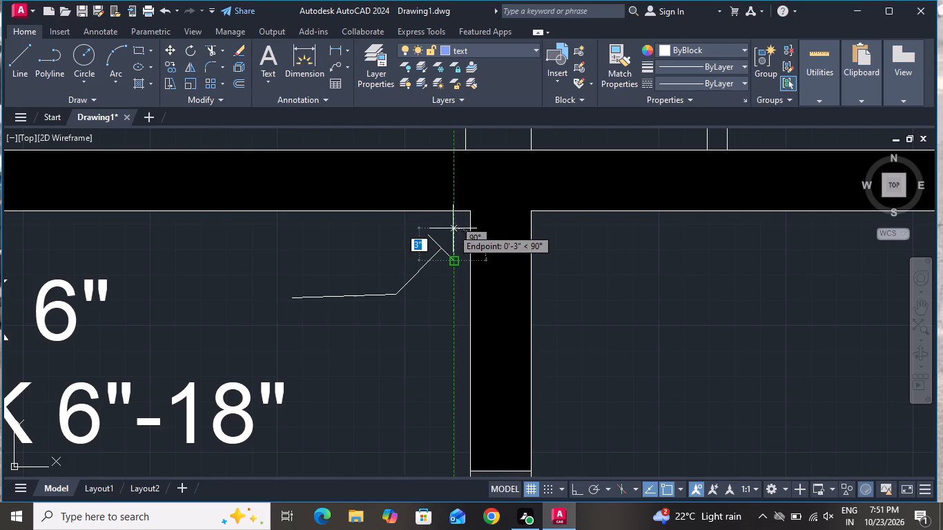
pyautogui.click(454, 226)
pyautogui.click(430, 233)
pyautogui.rightClick(425, 234)
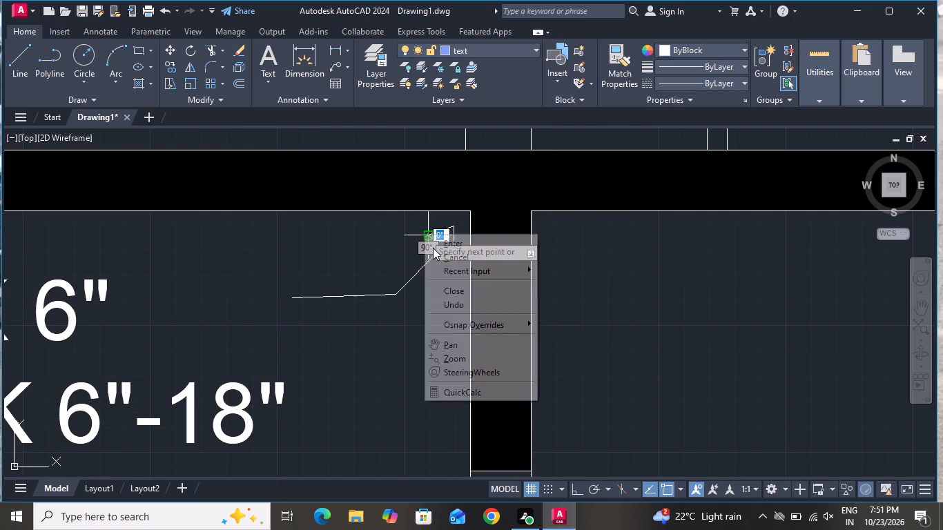
pyautogui.click(439, 254)
# Copy the whole leader arrow about 7" lower so that it points from the beam note to the middle beam.
pyautogui.click(459, 222)
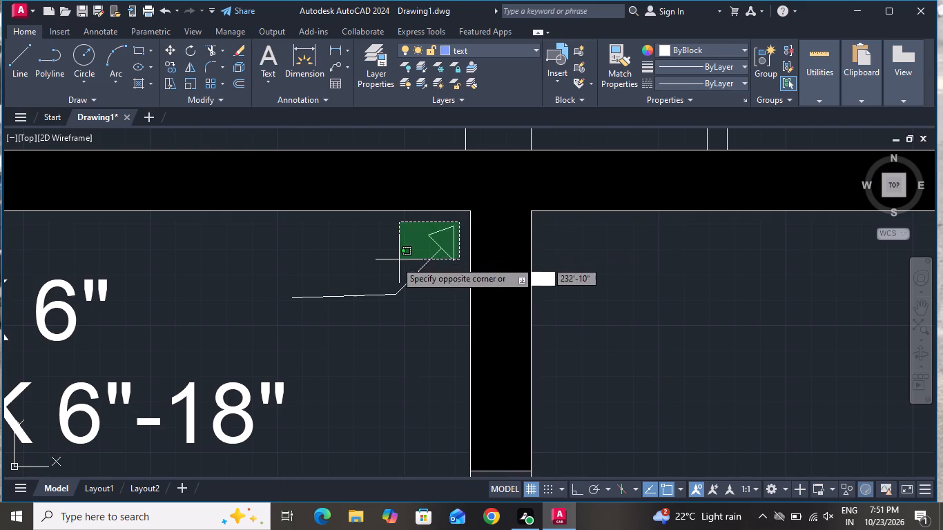
pyautogui.click(266, 309)
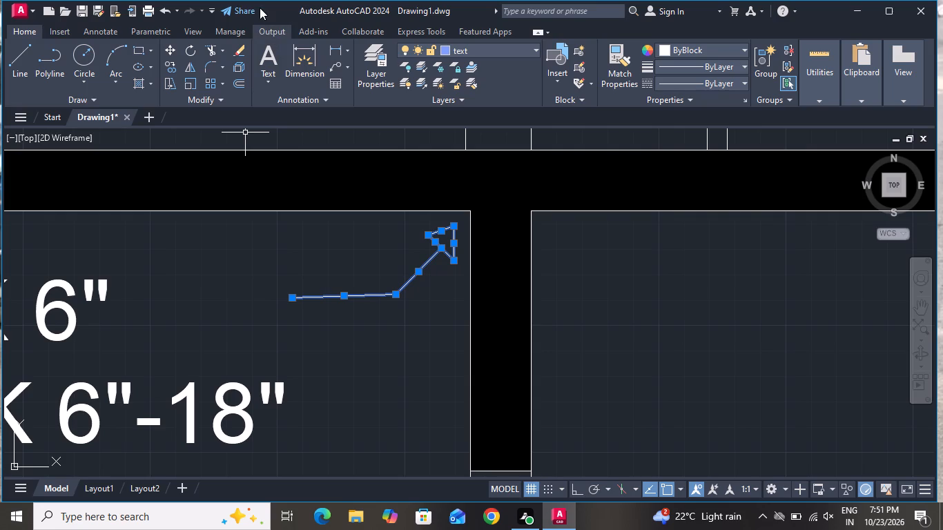
pyautogui.click(174, 62)
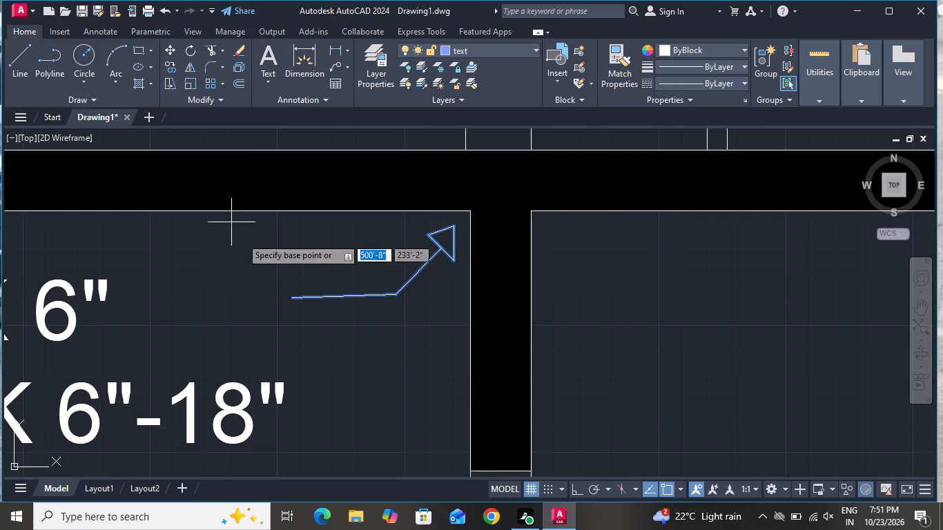
pyautogui.click(289, 300)
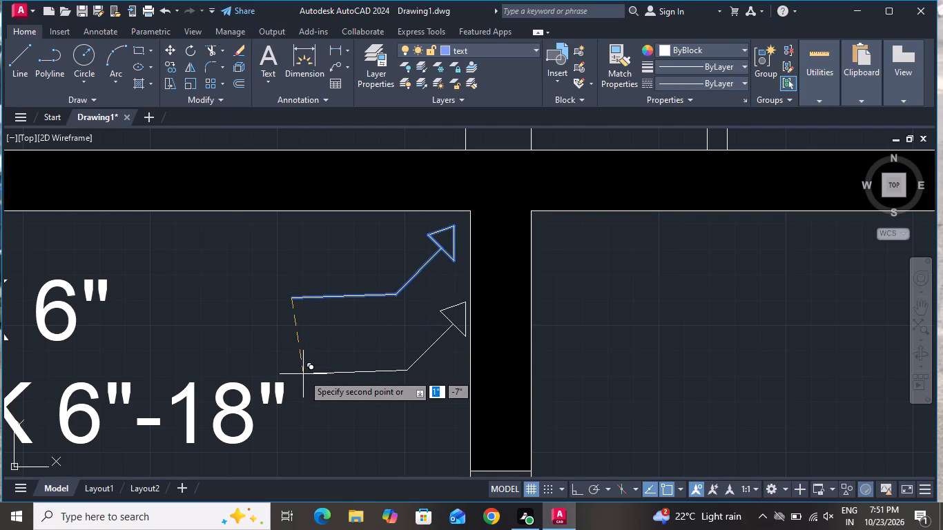
pyautogui.click(303, 374)
pyautogui.rightClick(308, 367)
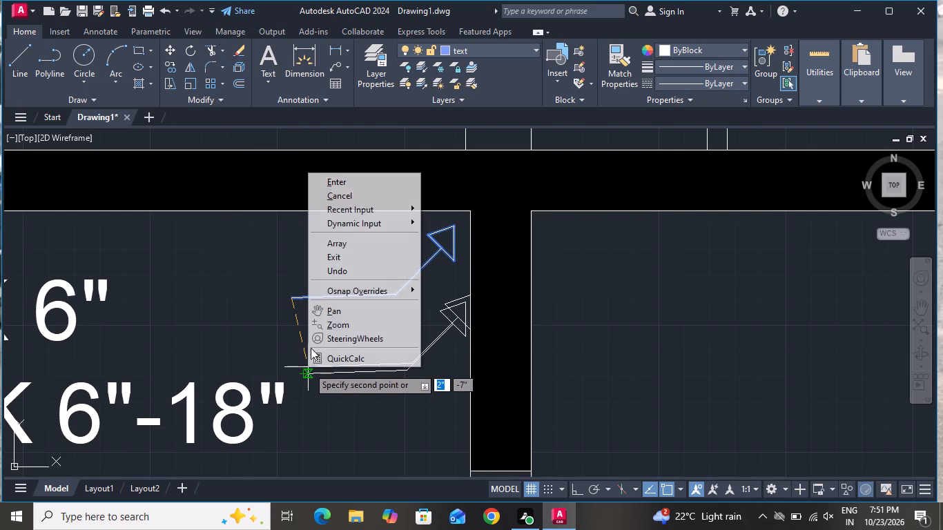
pyautogui.click(354, 196)
# Examine the annotated section together with the neighbouring elevation and floor plans.
pyautogui.scroll(1, 276, 324)
pyautogui.scroll(-3, 284, 336)
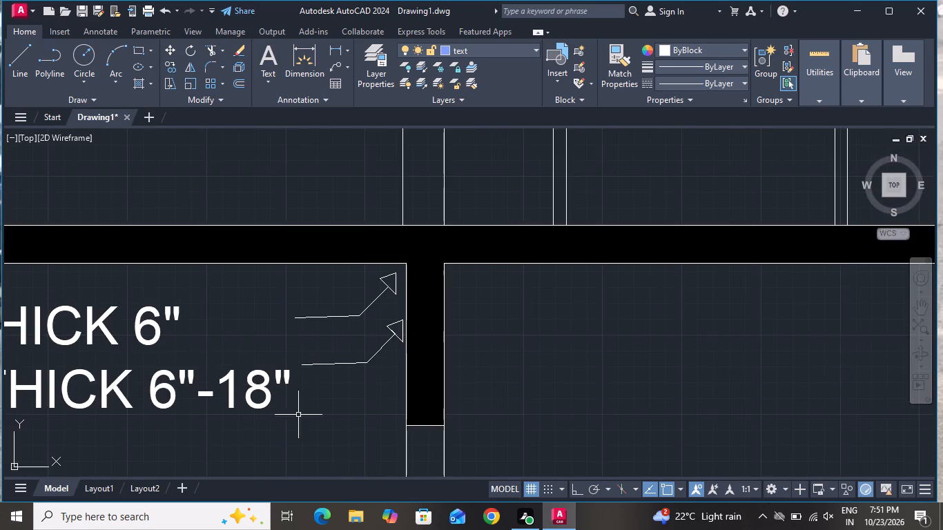
pyautogui.scroll(-1, 300, 426)
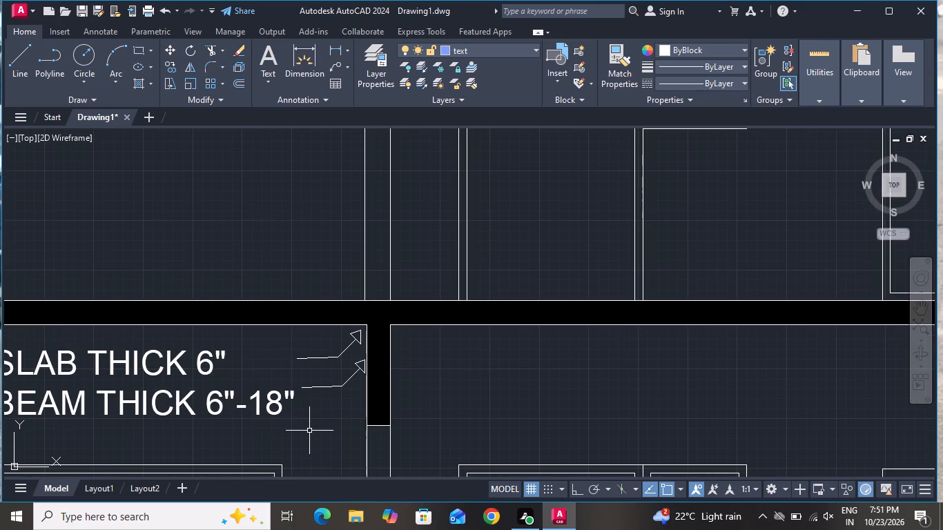
pyautogui.scroll(-3, 243, 357)
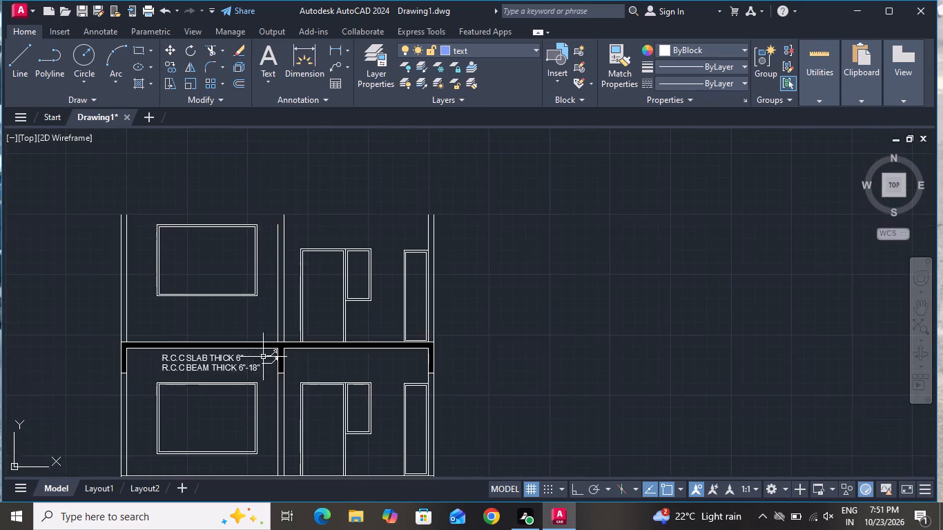
pyautogui.scroll(-1, 264, 357)
pyautogui.scroll(-2, 331, 266)
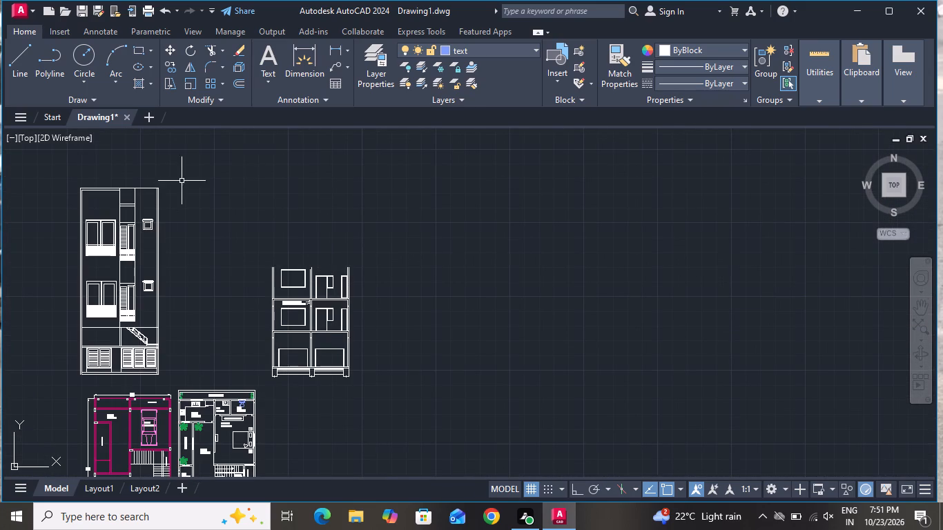
pyautogui.scroll(-2, 188, 242)
pyautogui.scroll(3, 195, 373)
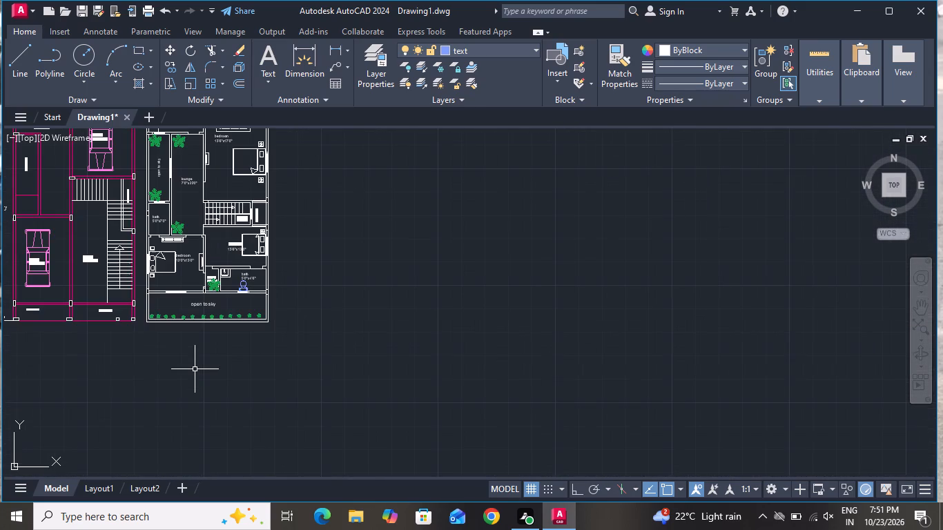
pyautogui.scroll(-2, 195, 368)
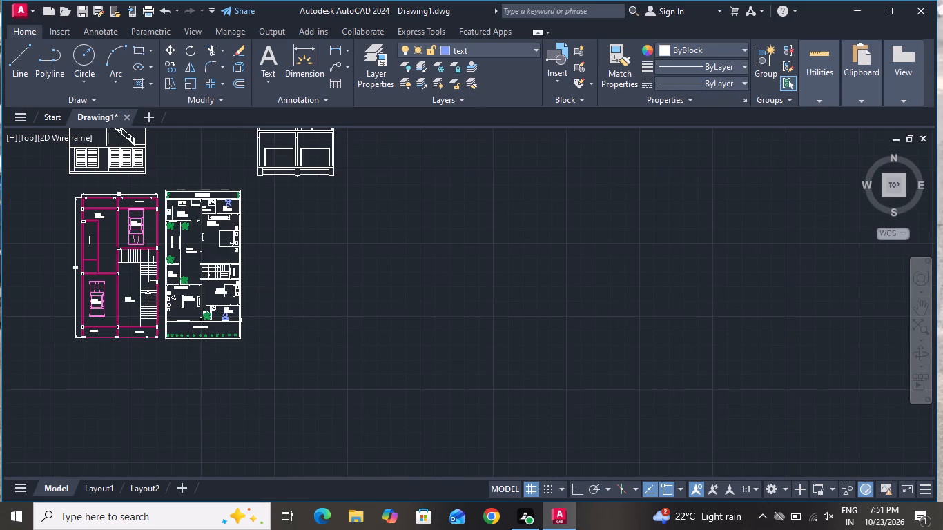
pyautogui.scroll(-1, 207, 191)
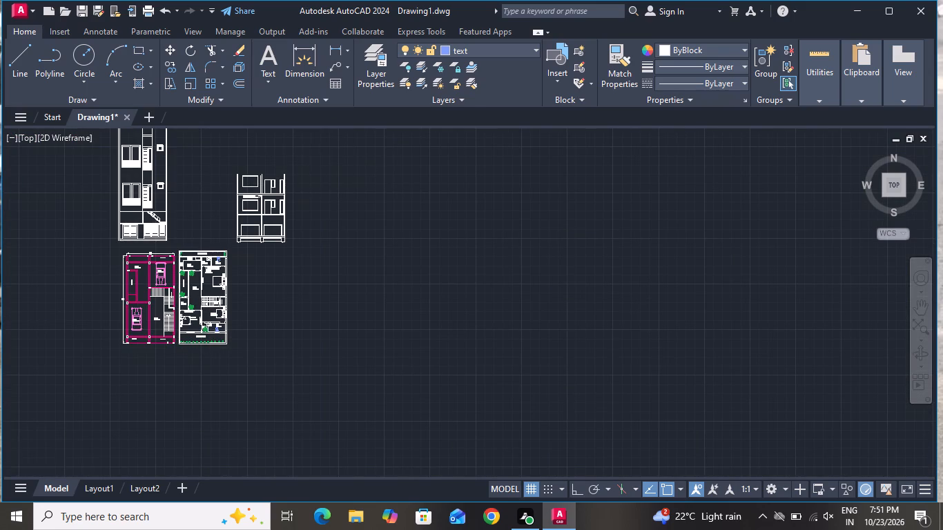
pyautogui.scroll(2, 164, 139)
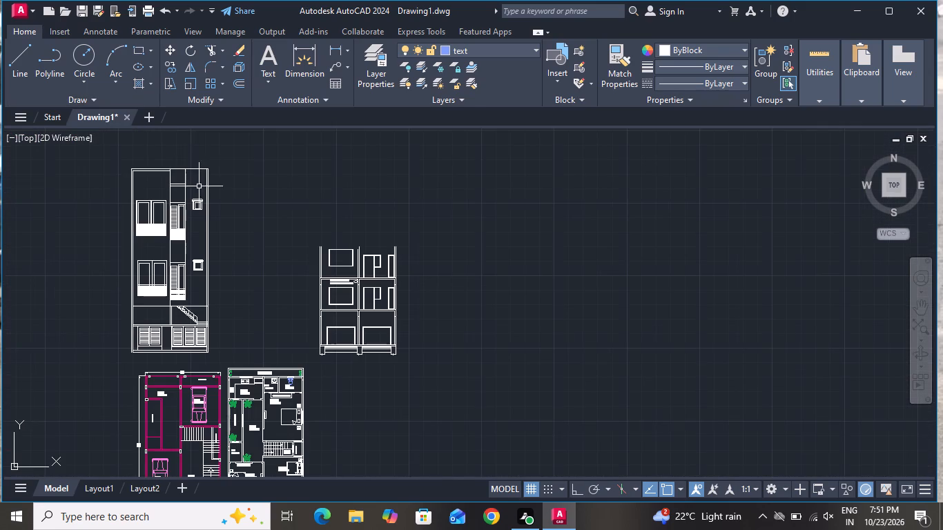
pyautogui.scroll(-1, 215, 226)
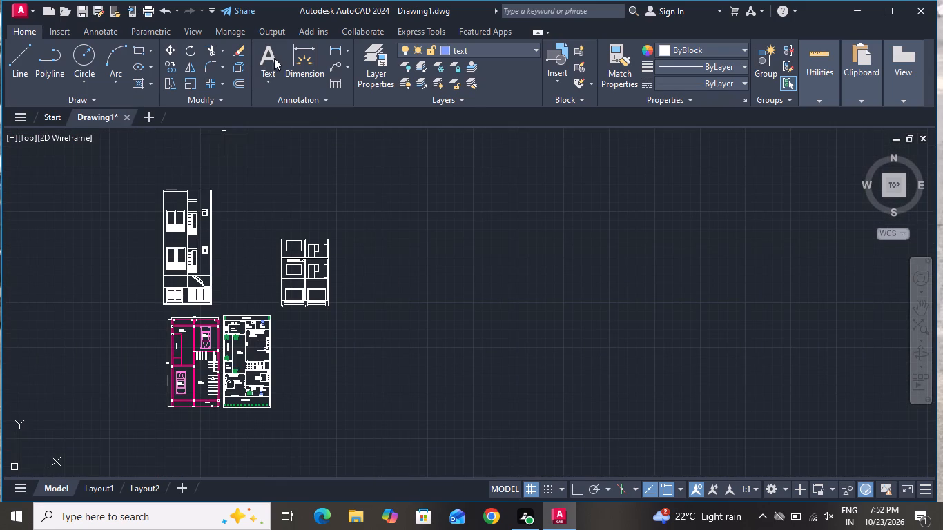
# Add a vertical linear dimension to the right footing, from its bottom outer corner to its top, placed just outside the wall.
pyautogui.click(340, 50)
pyautogui.scroll(3, 329, 308)
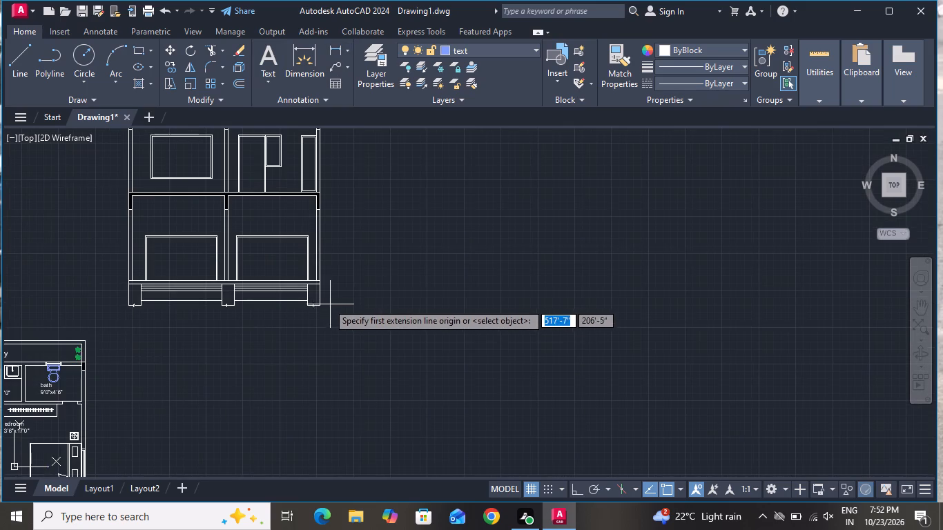
pyautogui.scroll(3, 320, 291)
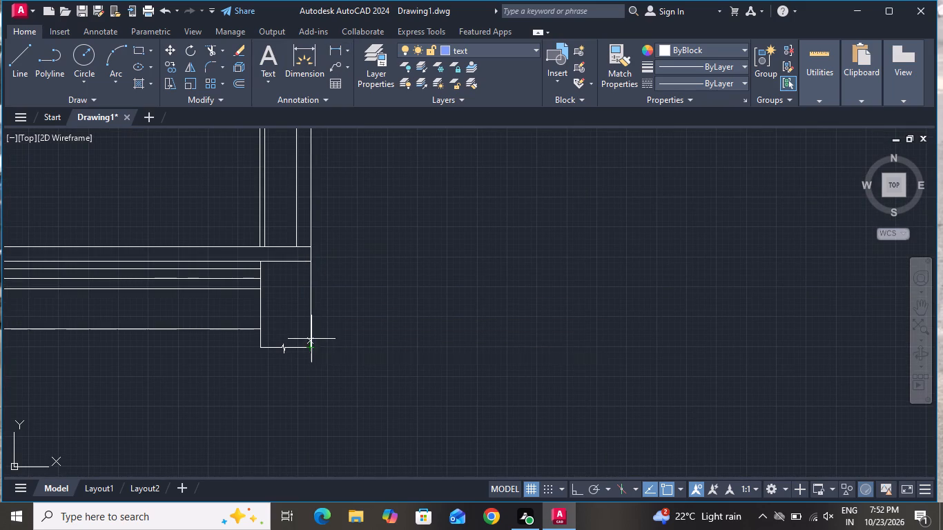
pyautogui.click(311, 351)
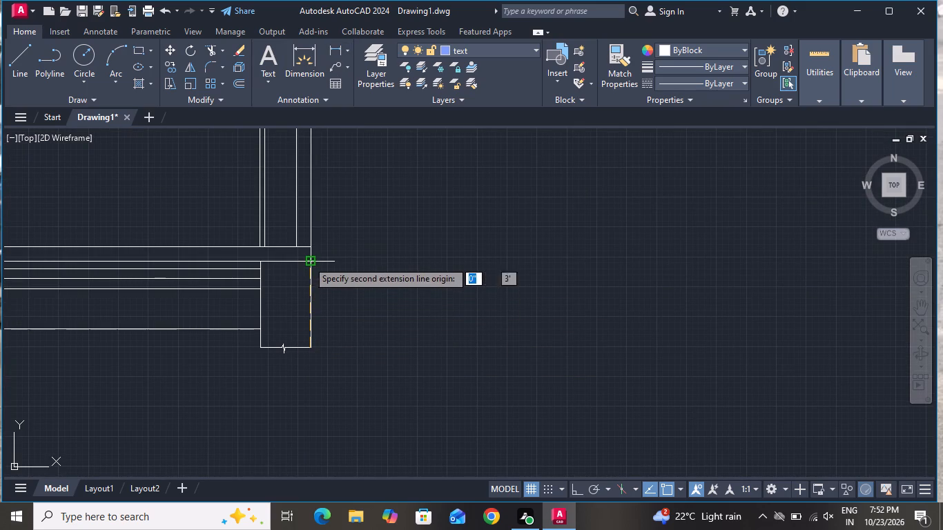
pyautogui.click(308, 260)
pyautogui.click(333, 266)
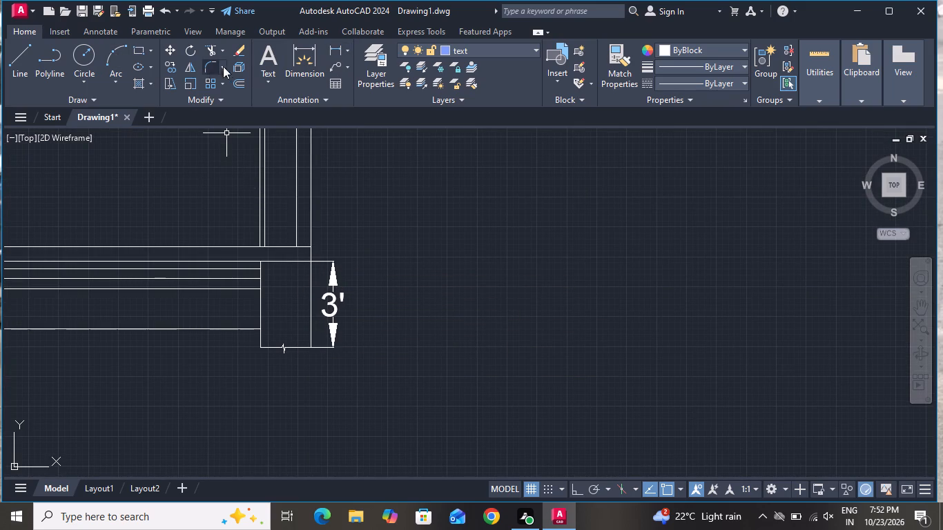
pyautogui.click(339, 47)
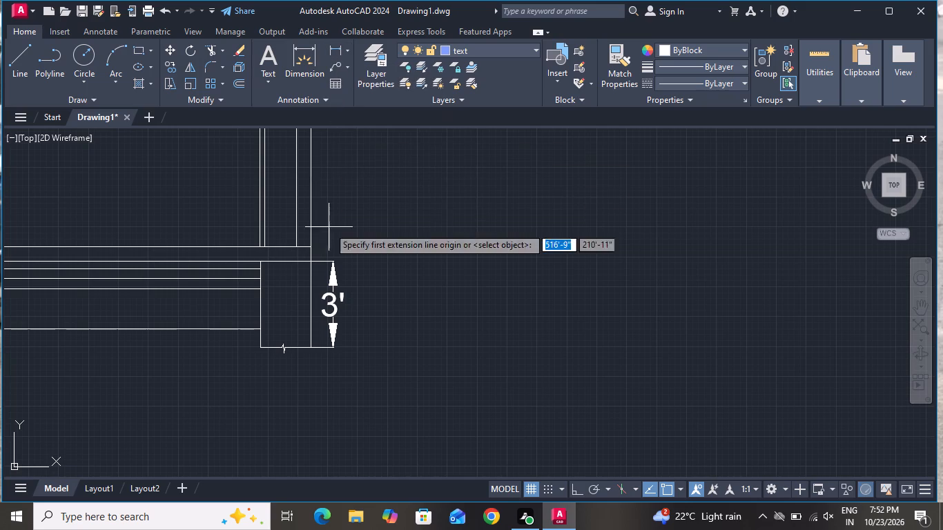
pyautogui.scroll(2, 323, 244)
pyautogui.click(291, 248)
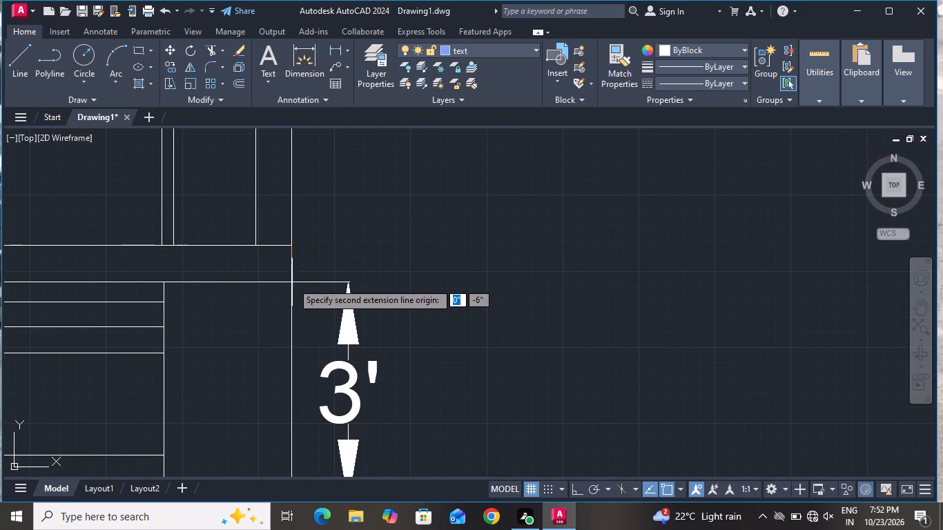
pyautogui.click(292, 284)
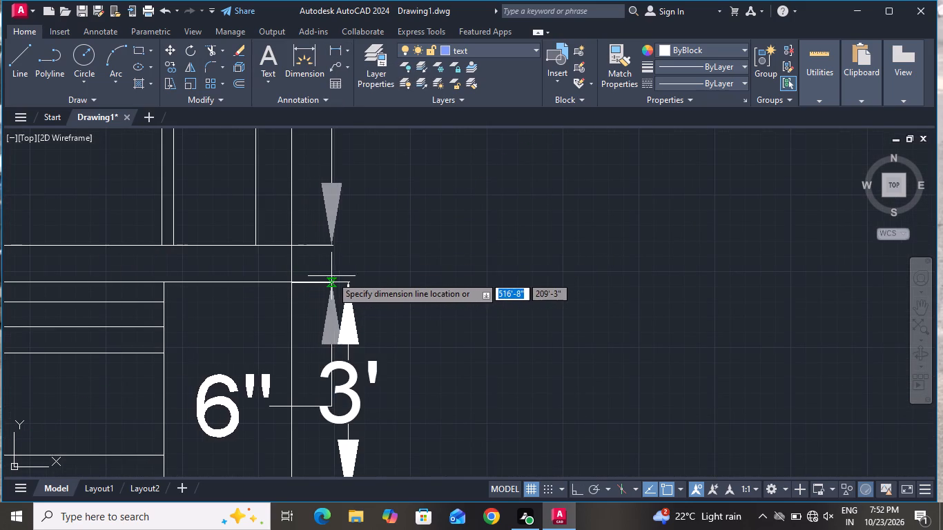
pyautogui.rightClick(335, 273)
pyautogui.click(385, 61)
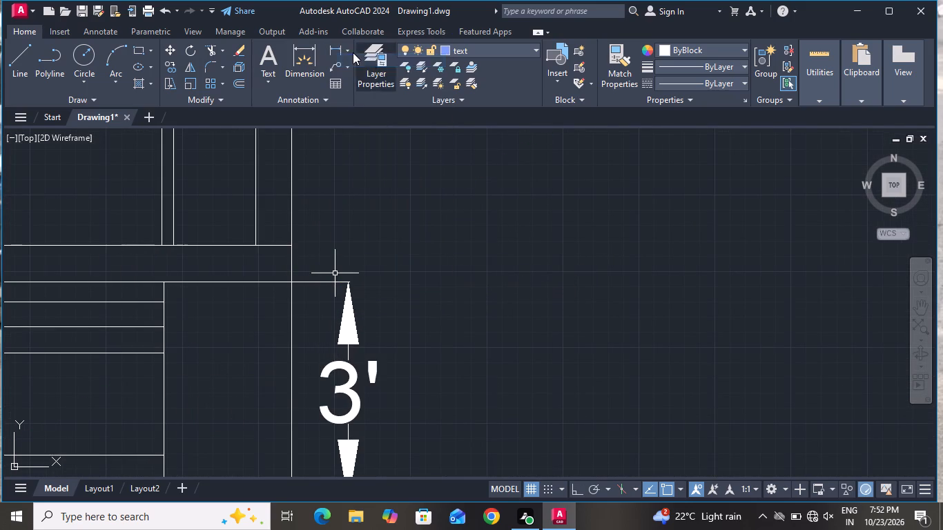
# Add a vertical linear dimension to the ground storey, from the plinth's top outer corner to the underside of the slab above, just outside the right wall.
pyautogui.click(337, 48)
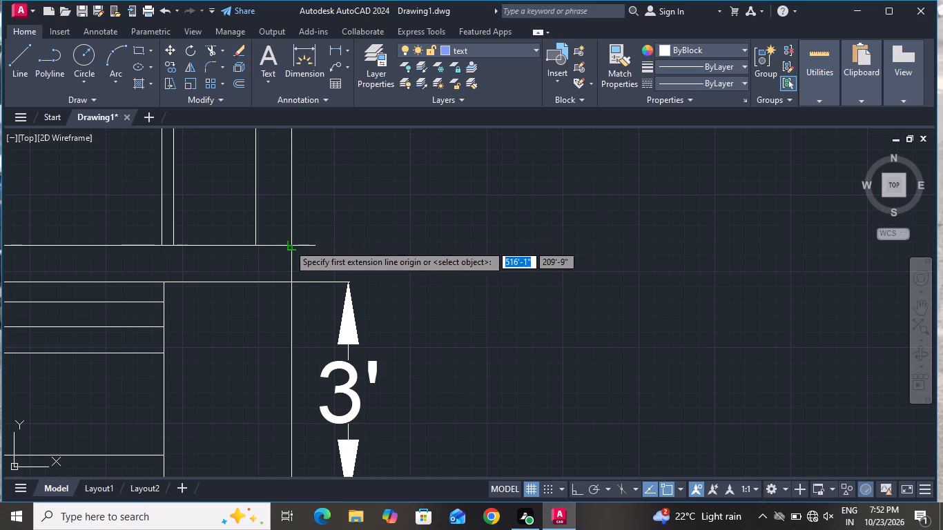
pyautogui.click(293, 244)
pyautogui.scroll(-3, 280, 313)
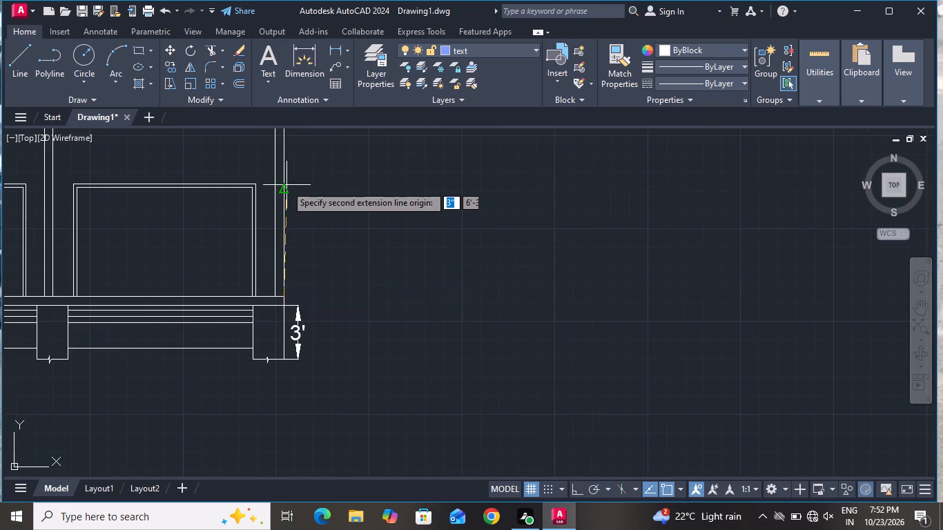
pyautogui.scroll(2, 281, 183)
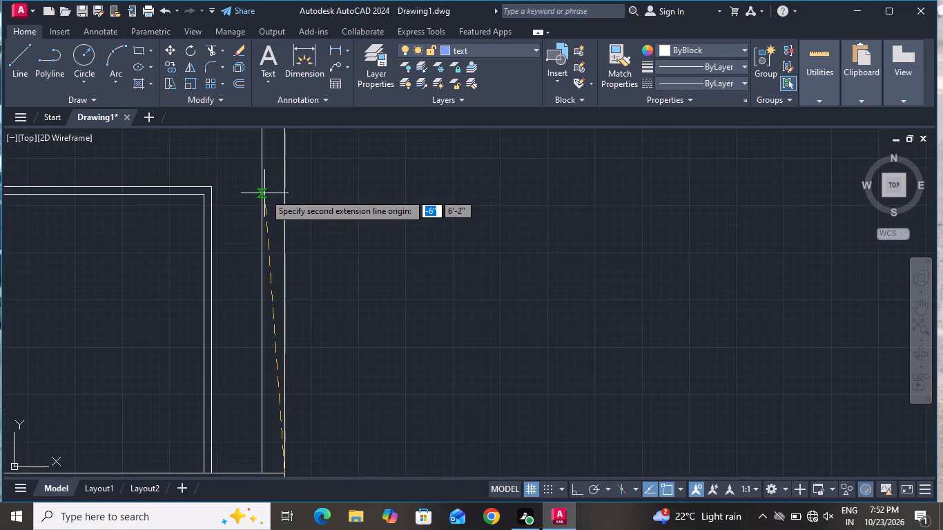
pyautogui.scroll(-5, 278, 206)
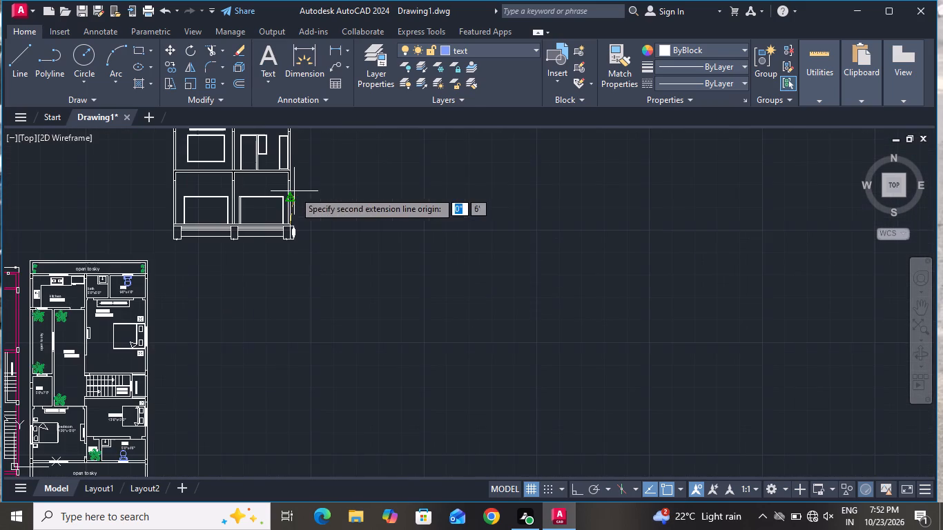
pyautogui.scroll(4, 288, 138)
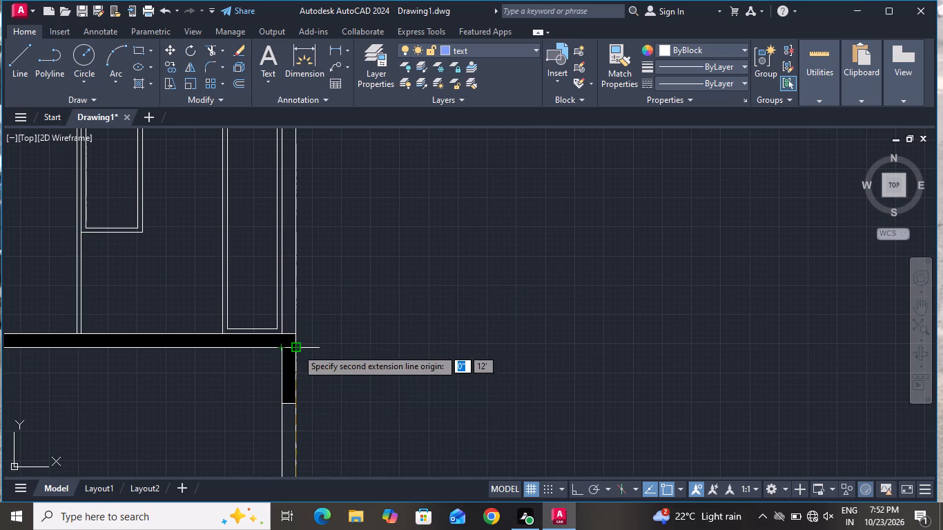
pyautogui.scroll(1, 297, 349)
pyautogui.click(297, 347)
pyautogui.scroll(-2, 335, 342)
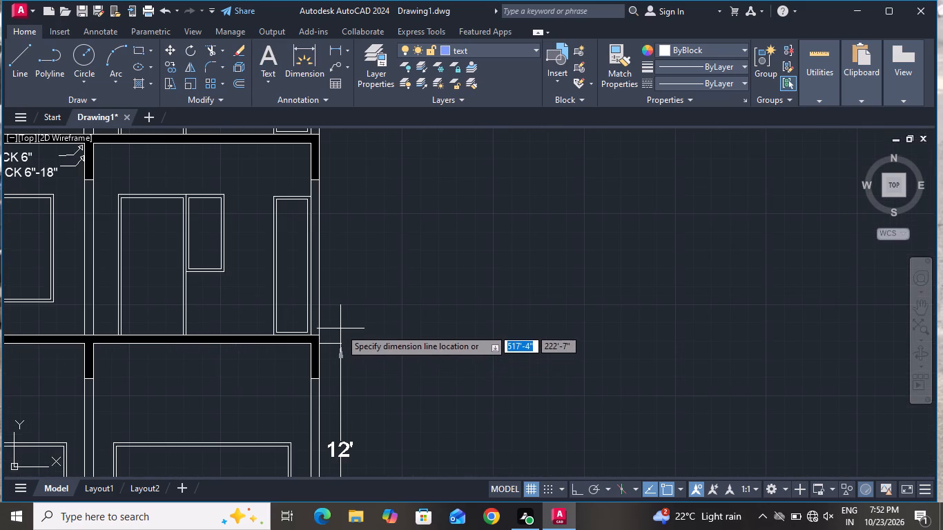
pyautogui.click(340, 328)
# Add a vertical linear dimension to the middle storey's right side, from its floor slab's top to the underside of the slab above.
pyautogui.click(333, 50)
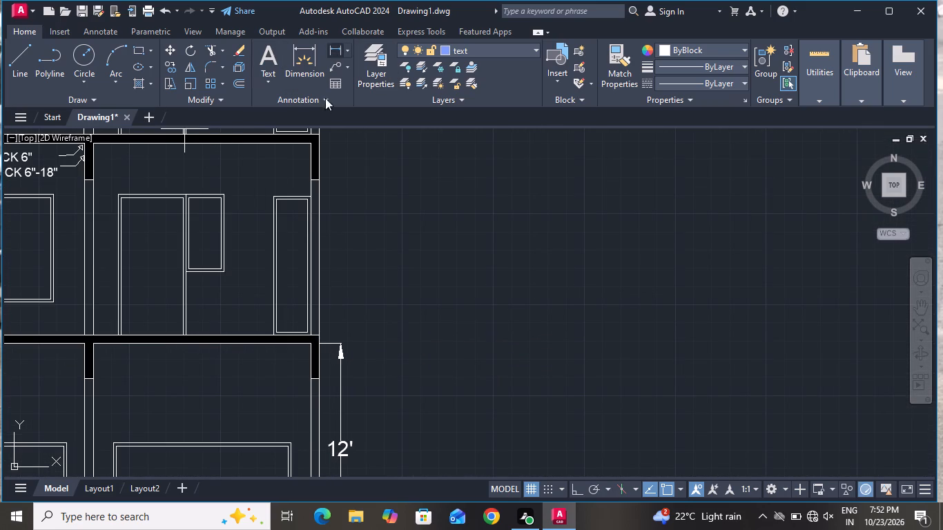
pyautogui.scroll(-1, 325, 302)
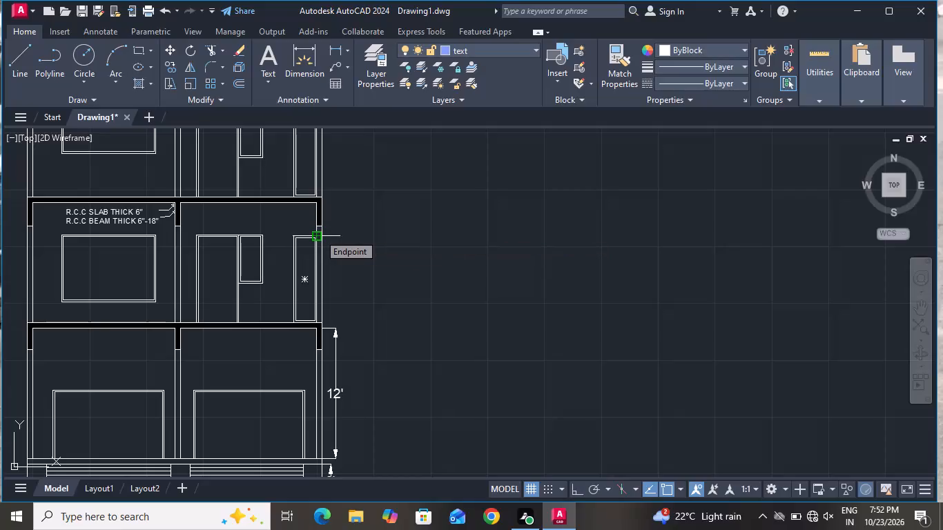
pyautogui.scroll(3, 311, 311)
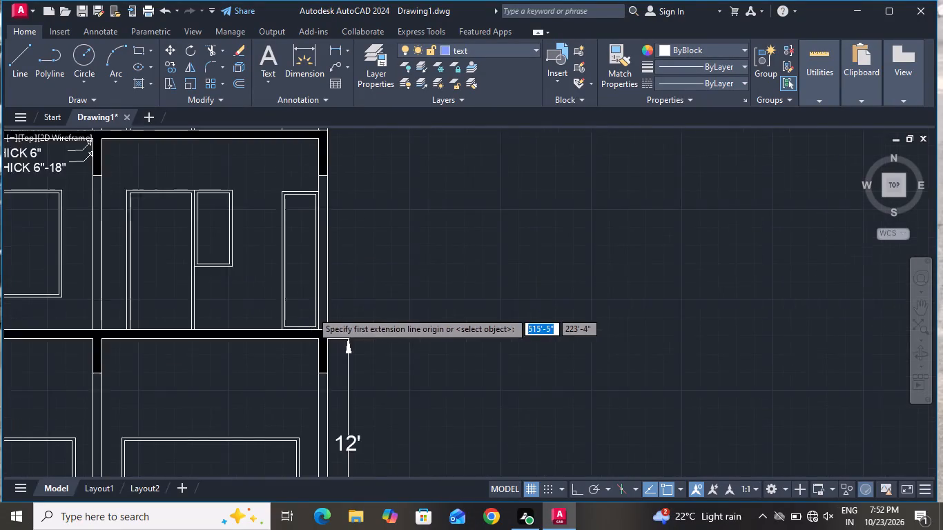
pyautogui.click(347, 362)
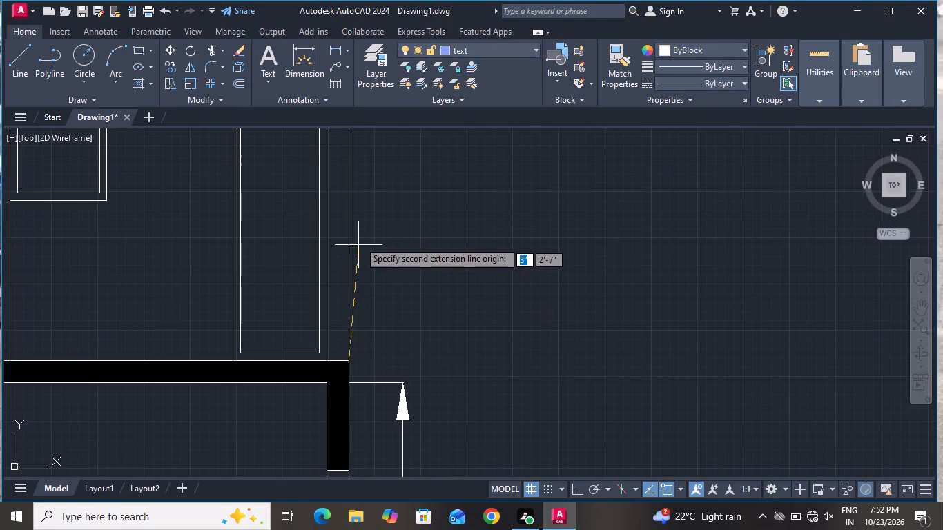
pyautogui.scroll(-5, 363, 246)
pyautogui.scroll(5, 375, 242)
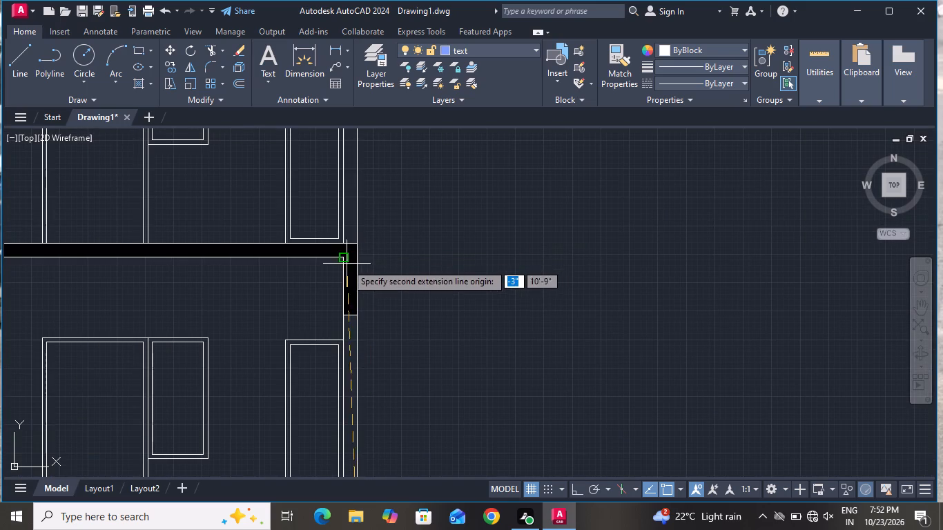
pyautogui.click(357, 257)
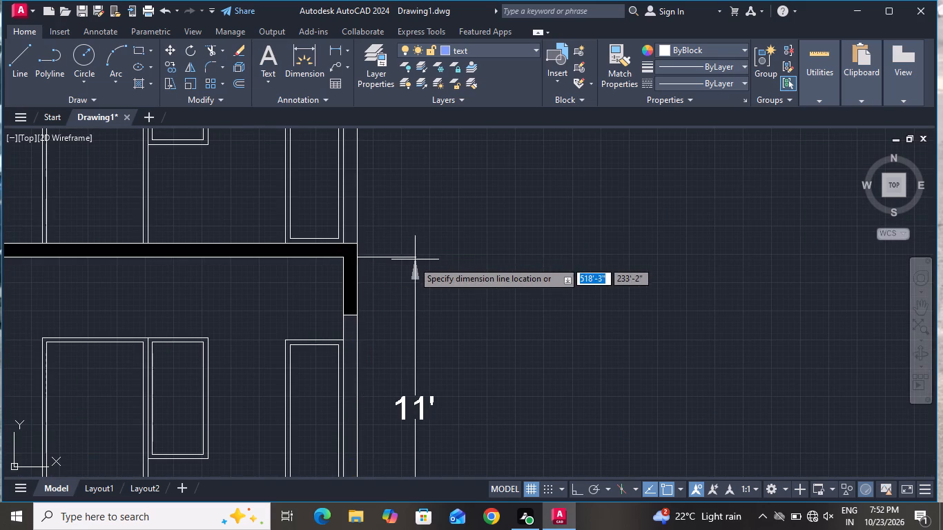
pyautogui.click(398, 264)
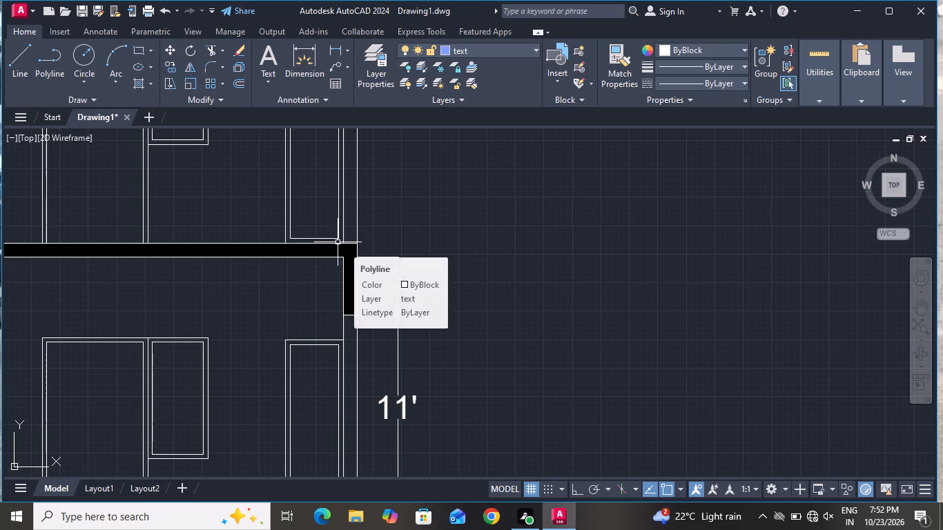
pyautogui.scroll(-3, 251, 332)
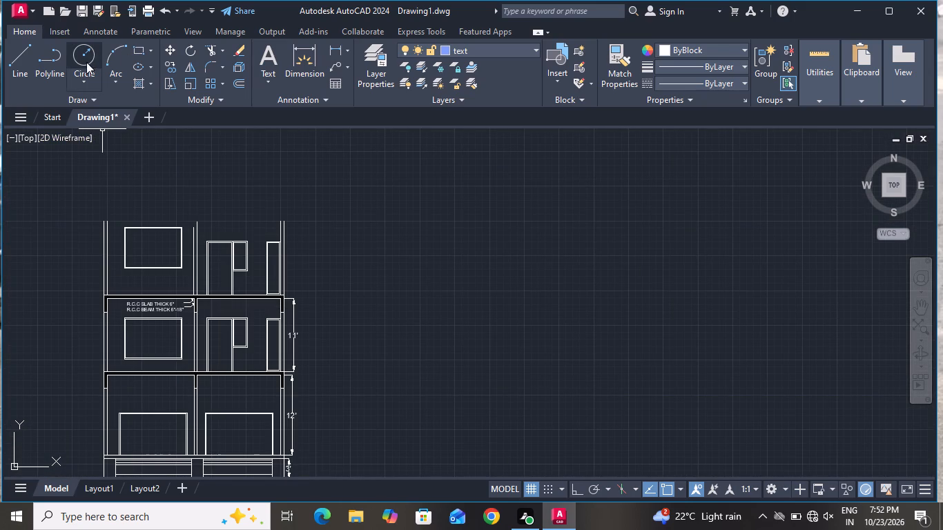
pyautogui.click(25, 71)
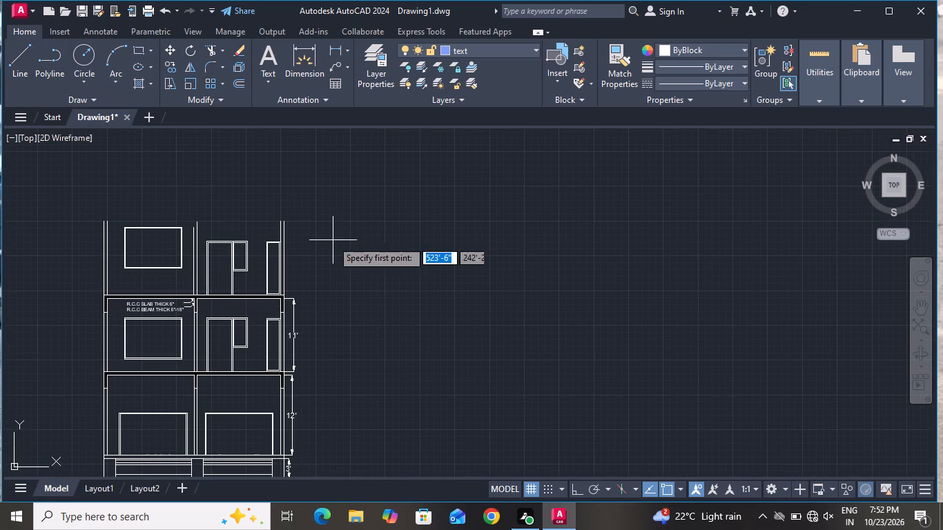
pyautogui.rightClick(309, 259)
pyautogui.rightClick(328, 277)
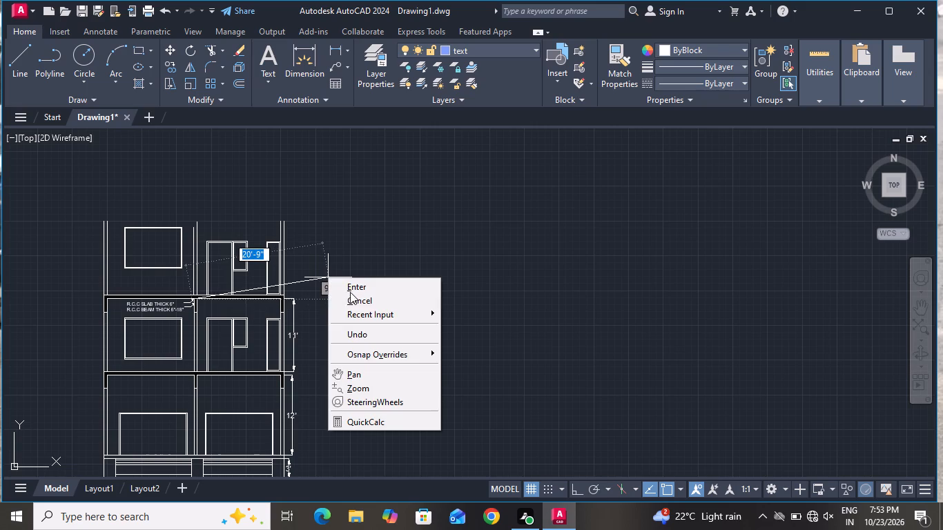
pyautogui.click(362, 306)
# Add a vertical linear dimension to the top storey, from its floor slab's top outer corner to the upper end of the right wall.
pyautogui.click(329, 50)
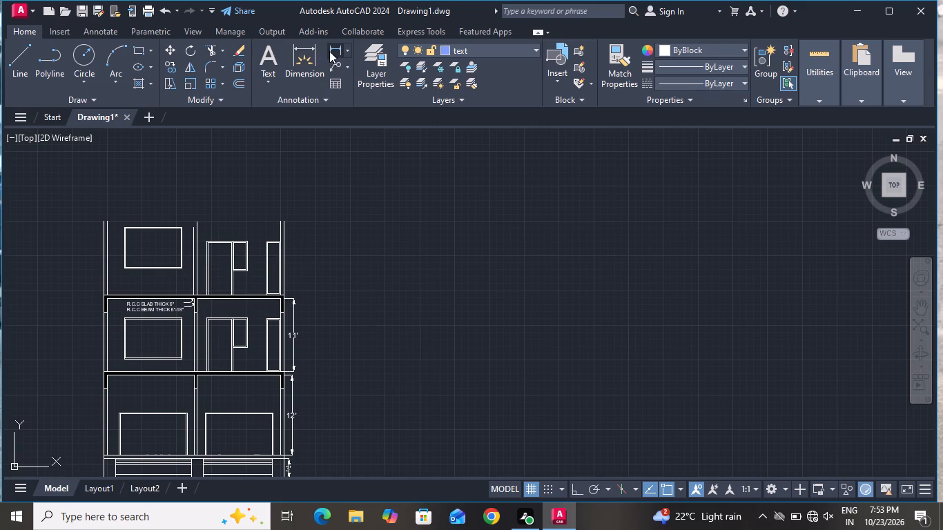
pyautogui.scroll(3, 279, 288)
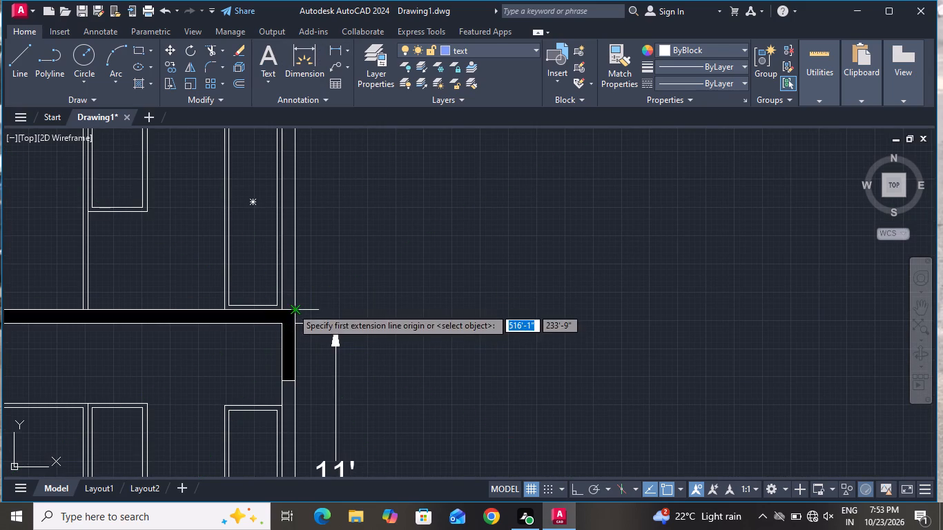
pyautogui.click(292, 306)
pyautogui.scroll(-3, 340, 158)
pyautogui.scroll(5, 339, 140)
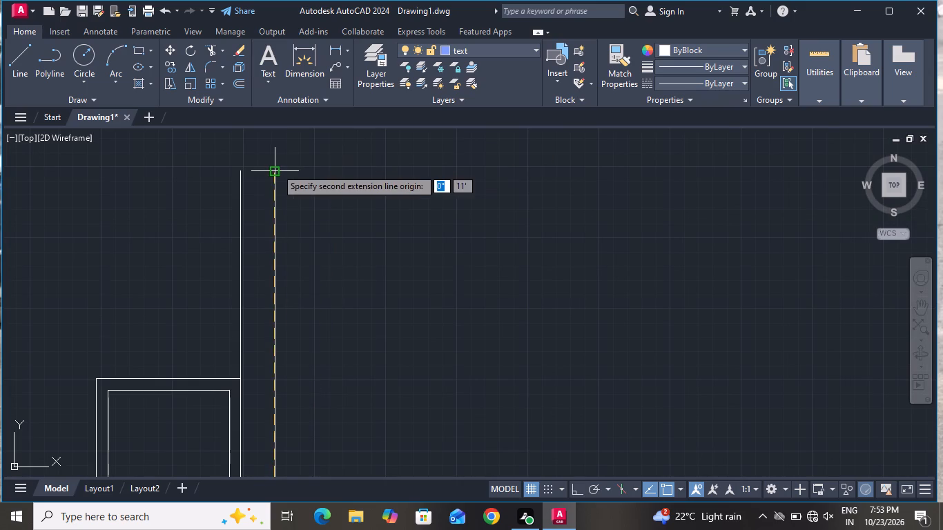
pyautogui.click(273, 170)
pyautogui.moveTo(310, 169); pyautogui.dragTo(318, 170)
# Move the whole dimensioned section horizontally to sit beside the elevation, directly above the floor plan with the green plants.
pyautogui.scroll(-4, 349, 173)
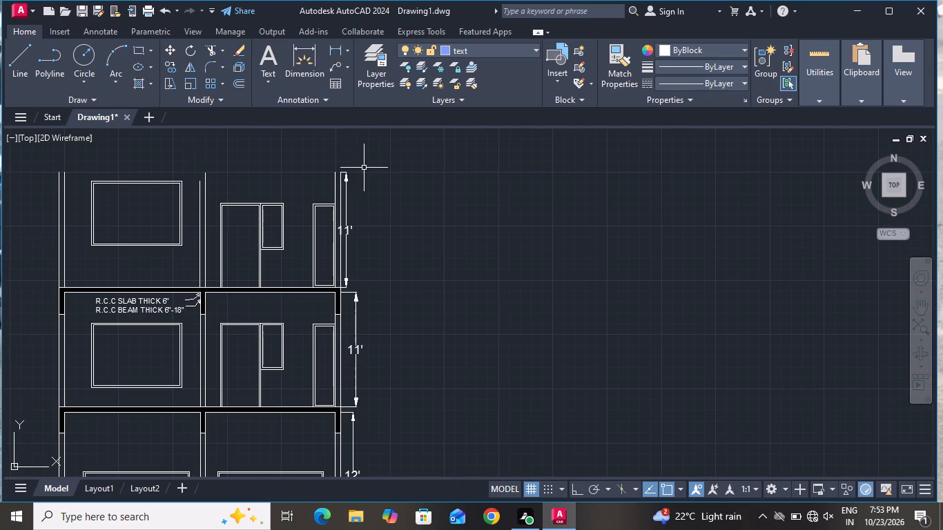
pyautogui.scroll(-1, 371, 170)
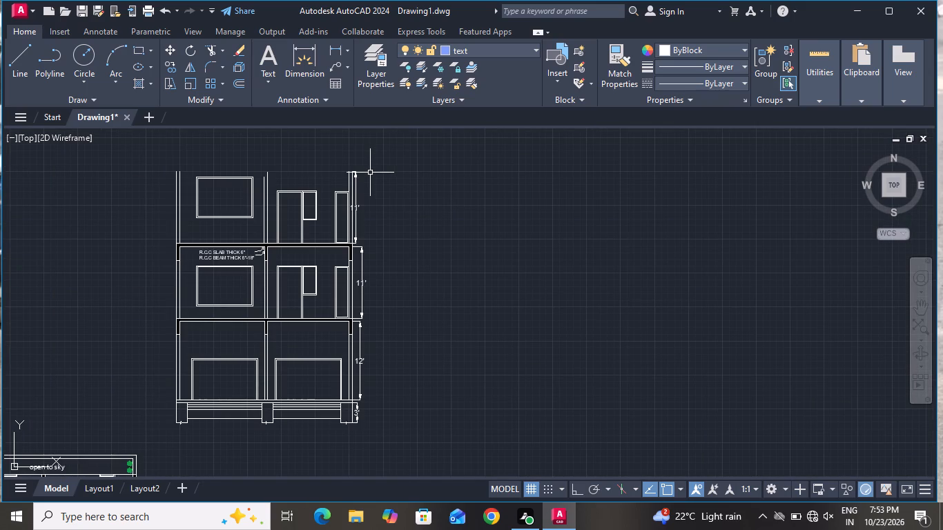
pyautogui.scroll(-1, 366, 175)
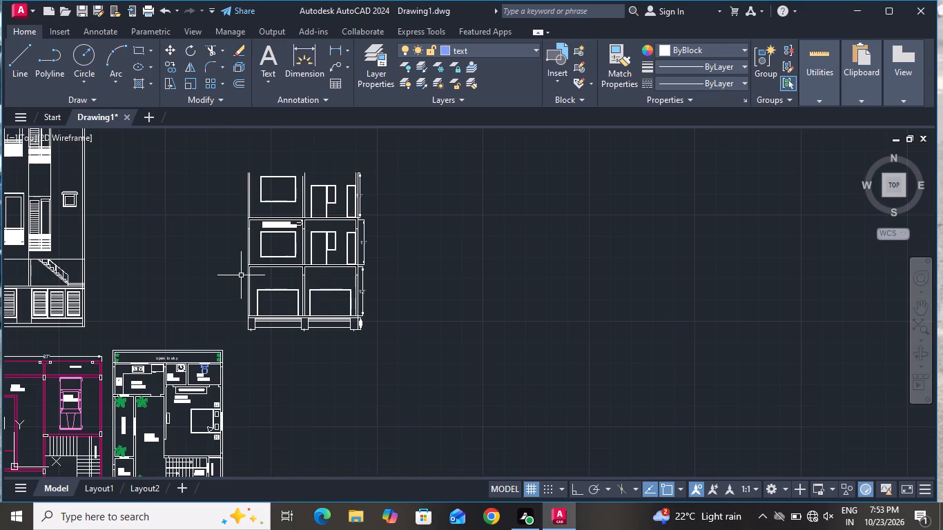
pyautogui.scroll(2, 243, 343)
pyautogui.scroll(-3, 246, 342)
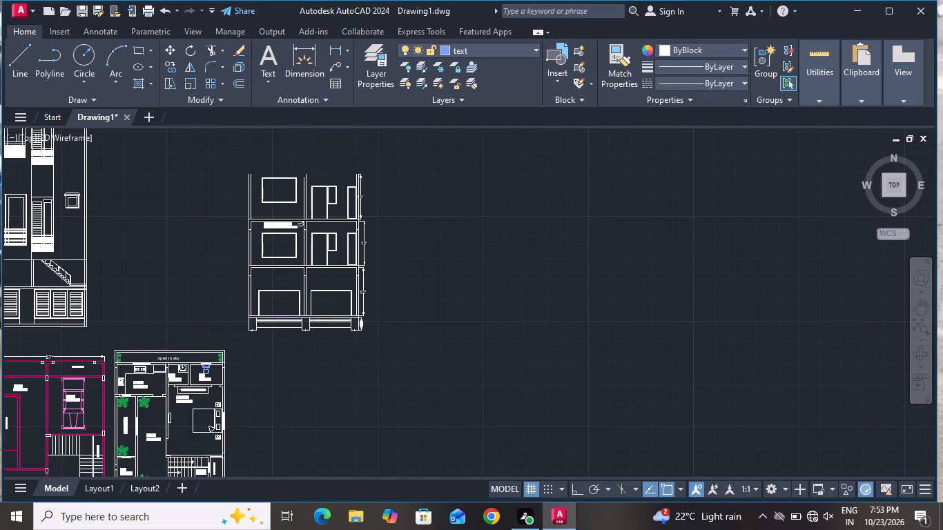
pyautogui.click(376, 203)
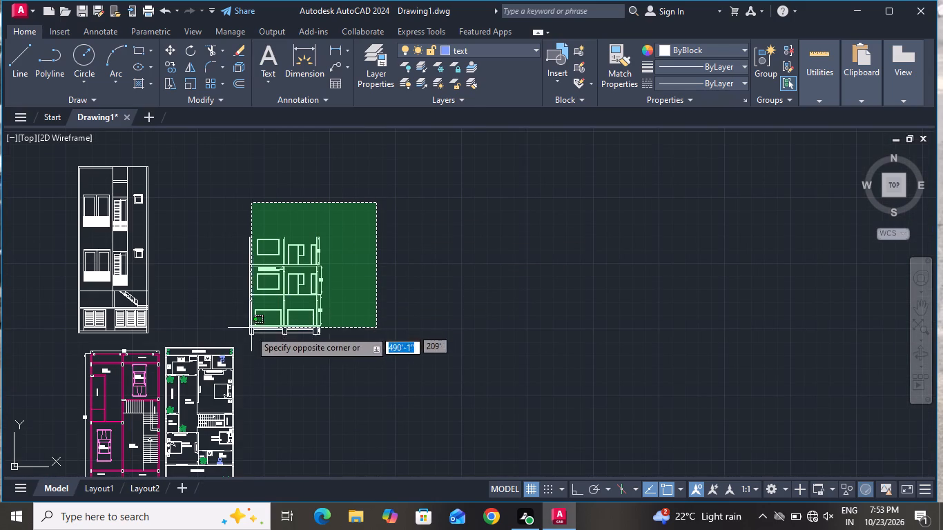
pyautogui.click(240, 340)
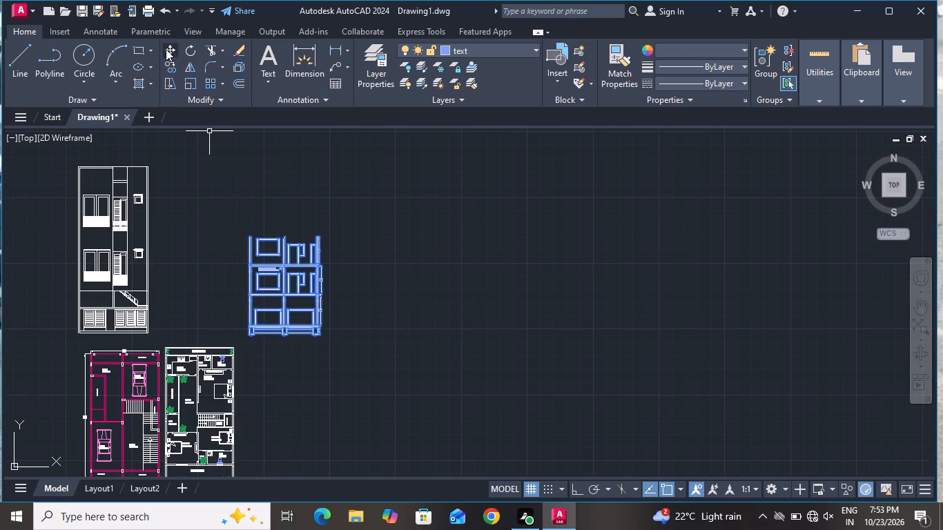
pyautogui.click(166, 48)
pyautogui.click(285, 282)
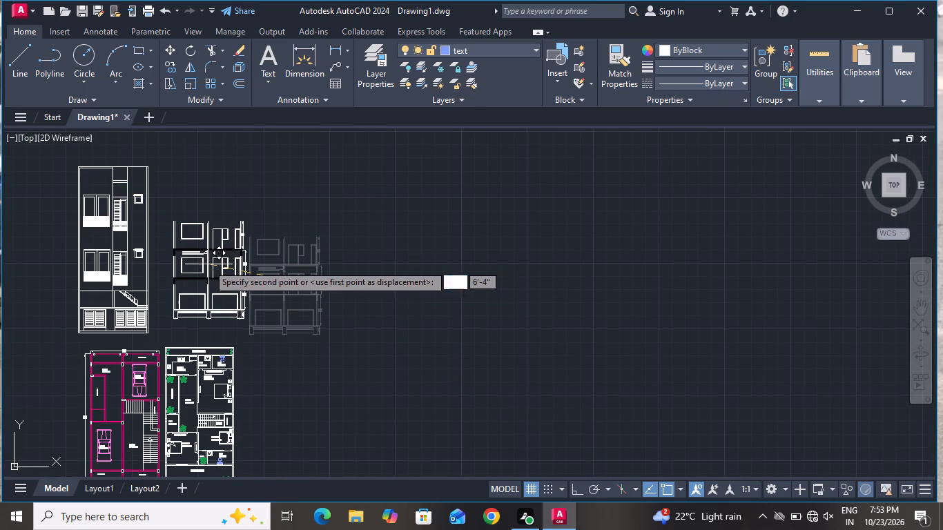
pyautogui.click(202, 277)
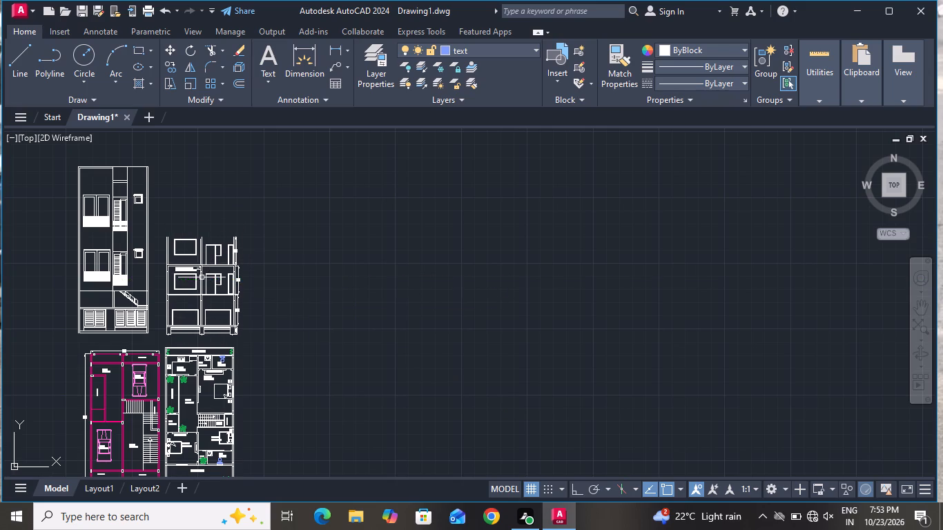
pyautogui.scroll(-1, 291, 217)
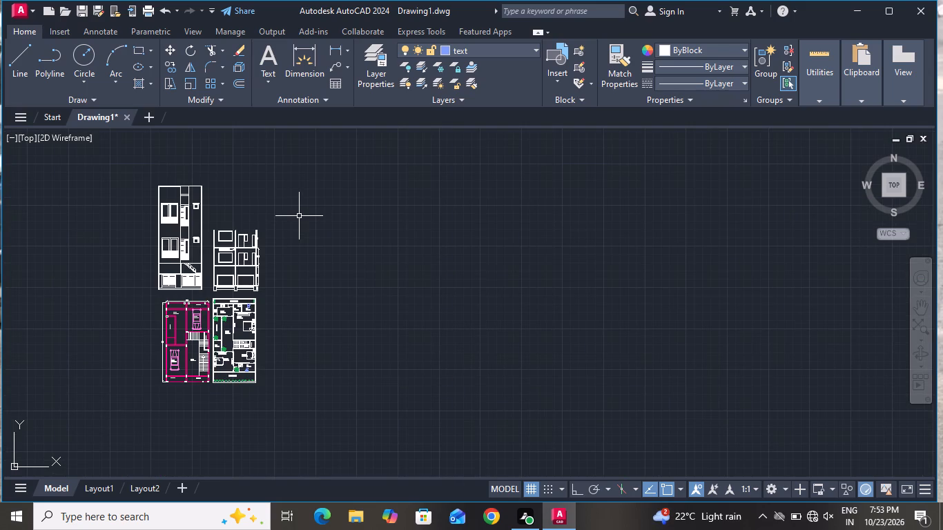
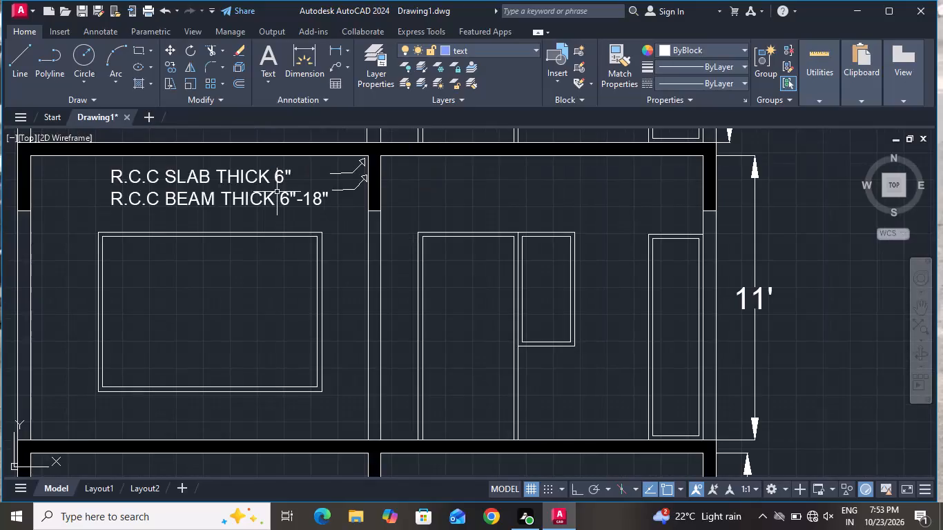
# Remove the word THICK from the beam line of the section note, leaving R.C.C BEAM 6"-18".
pyautogui.scroll(3, 266, 183)
pyautogui.doubleClick(291, 219)
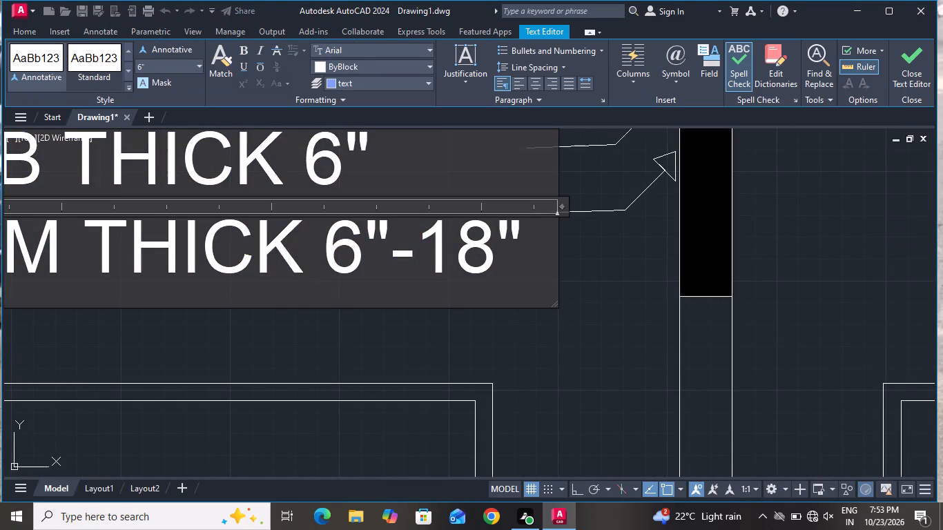
pyautogui.press('BackSpace')
pyautogui.press('BackSpace')
pyautogui.press('BackSpace')
pyautogui.press('BackSpace')
pyautogui.press('BackSpace')
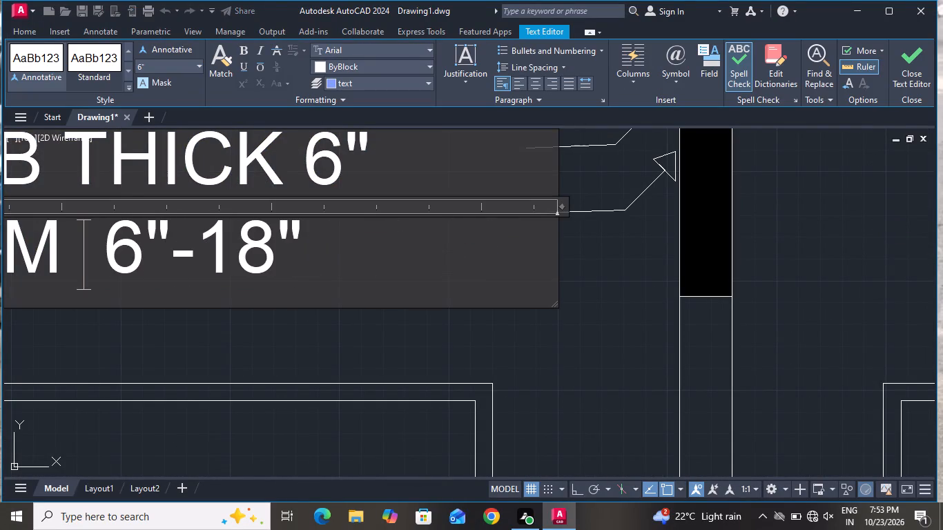
pyautogui.scroll(-2, 407, 304)
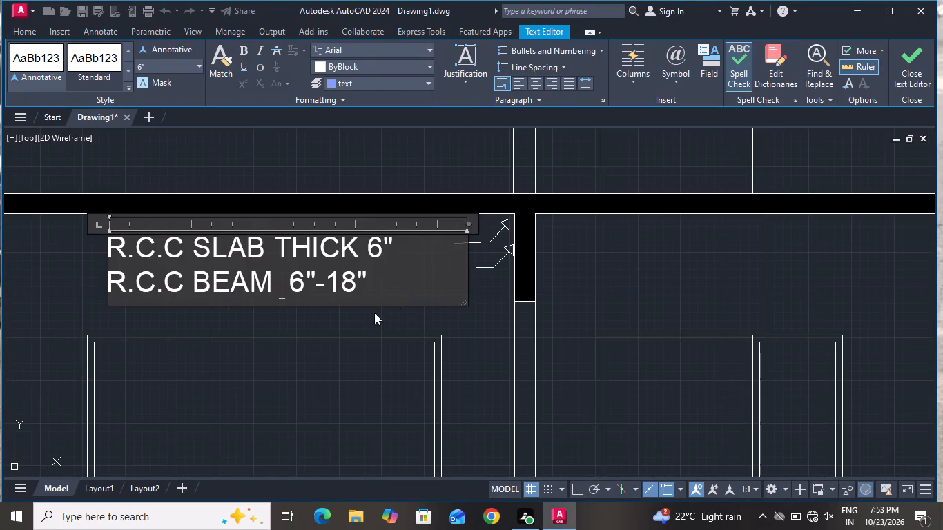
pyautogui.click(308, 320)
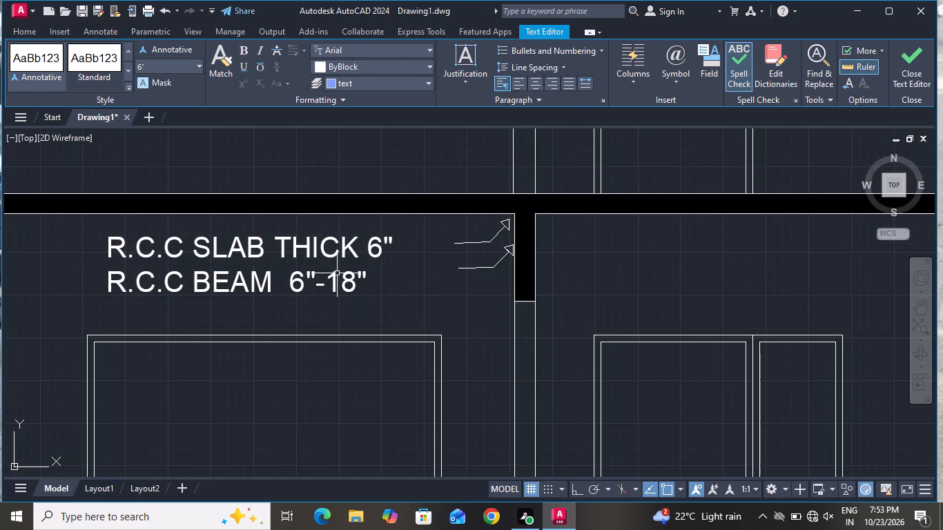
# Move the slab and beam note horizontally toward the beam, up against the tails of its two leader arrows.
pyautogui.click(327, 243)
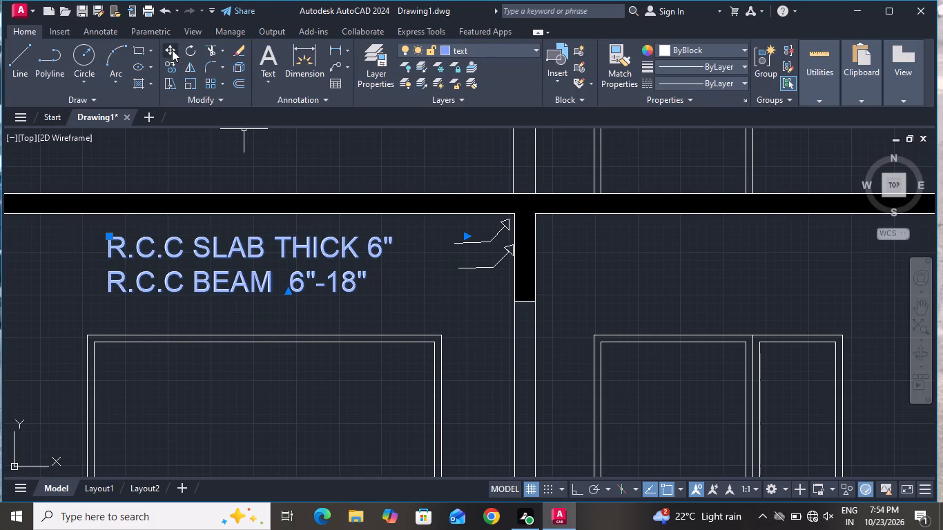
pyautogui.click(172, 48)
pyautogui.click(386, 252)
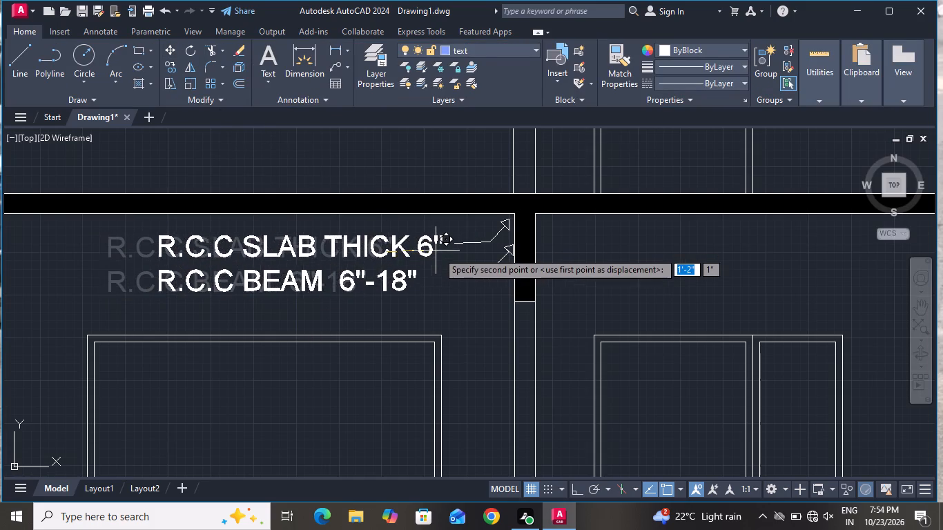
pyautogui.click(447, 252)
# Draw short horizontal lines, about 6" long, outward from both ends of the break line under the section's left column.
pyautogui.scroll(-2, 377, 315)
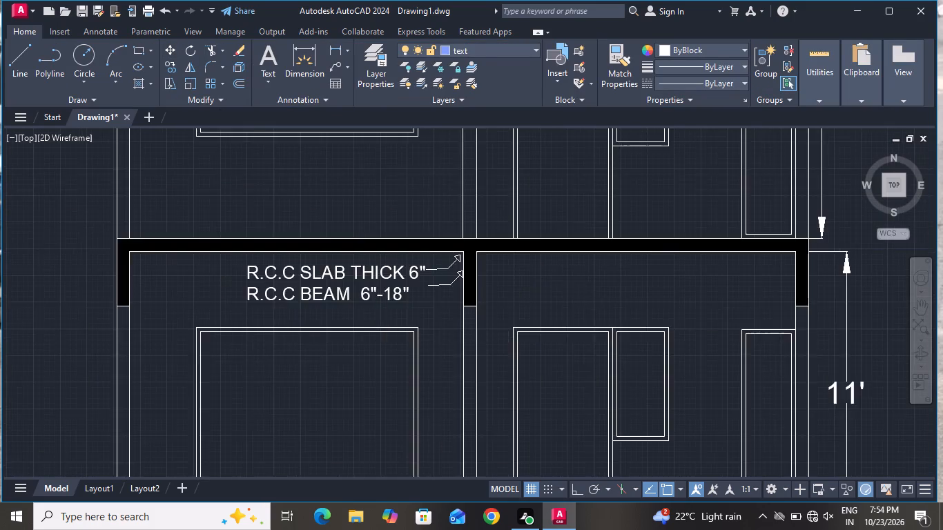
pyautogui.scroll(-2, 370, 316)
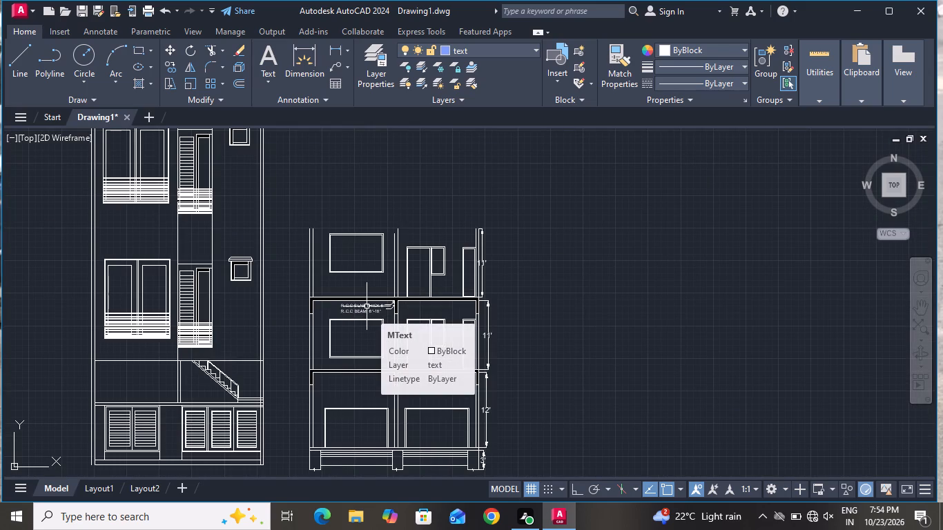
pyautogui.scroll(-1, 367, 306)
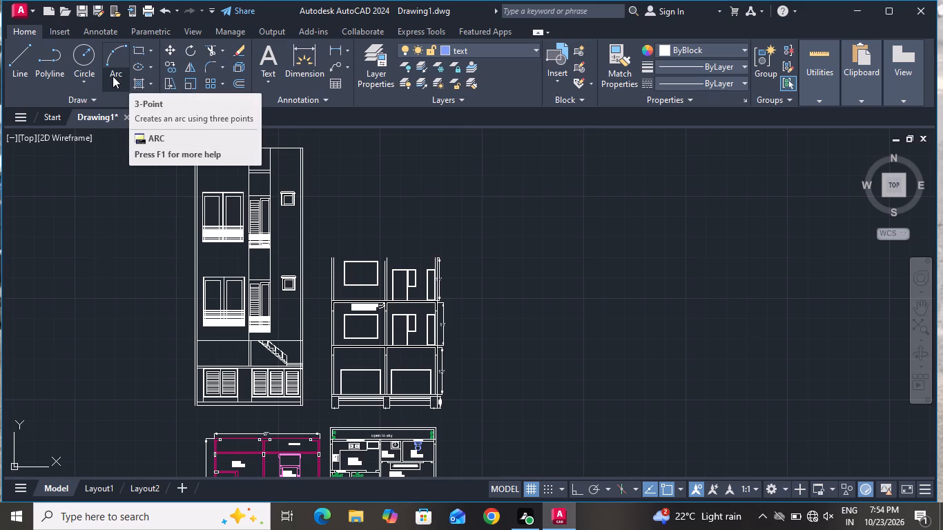
pyautogui.click(11, 63)
pyautogui.scroll(-2, 332, 153)
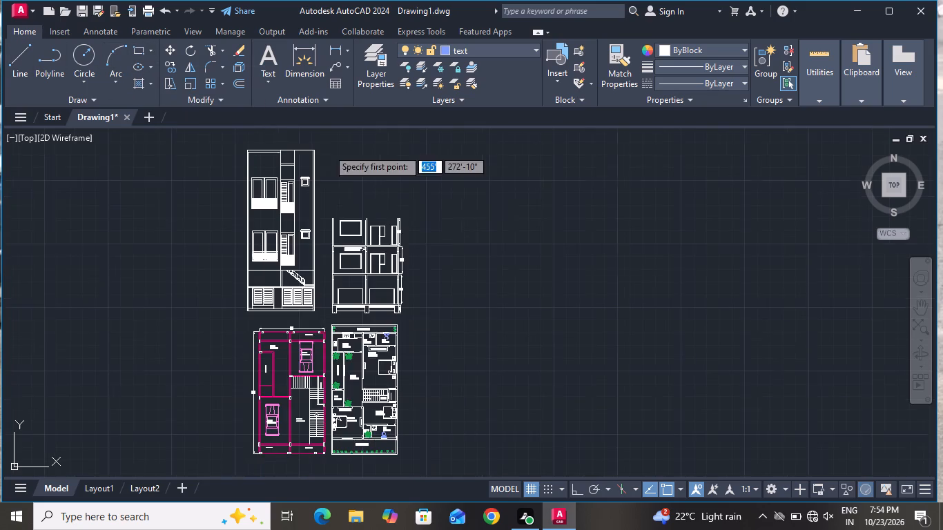
pyautogui.scroll(4, 324, 357)
pyautogui.scroll(3, 222, 304)
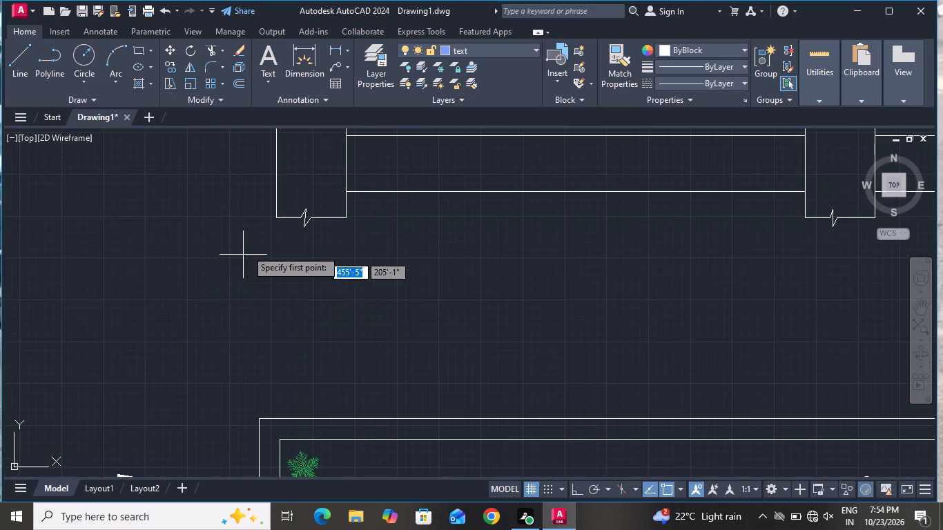
pyautogui.click(273, 215)
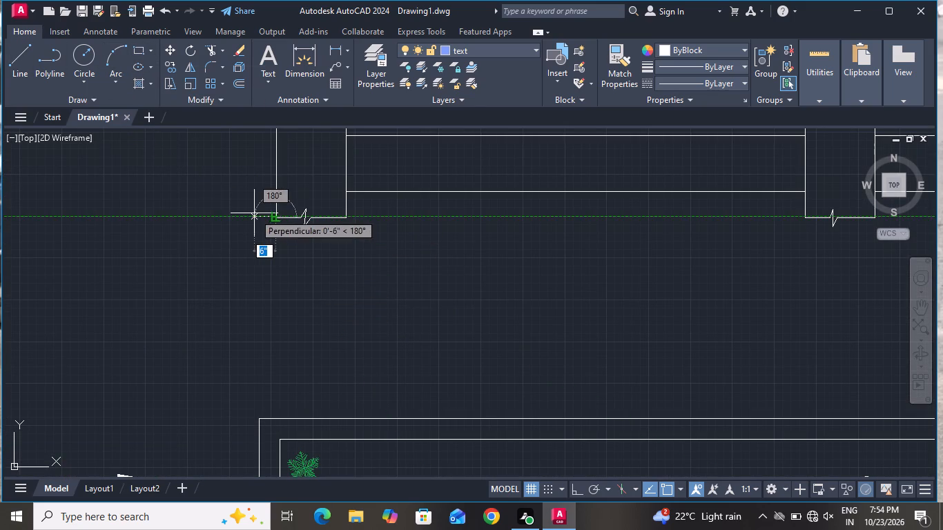
pyautogui.click(254, 213)
pyautogui.rightClick(251, 213)
pyautogui.click(275, 240)
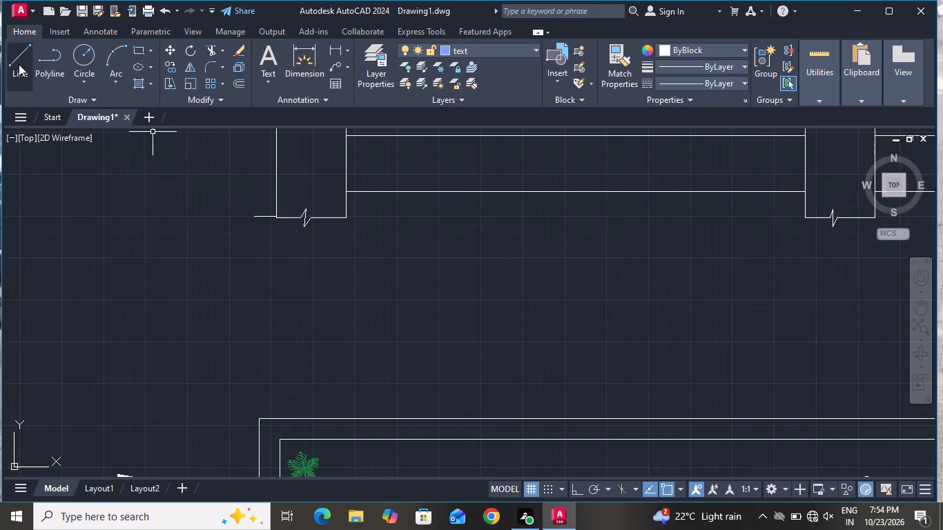
pyautogui.click(19, 62)
pyautogui.click(347, 219)
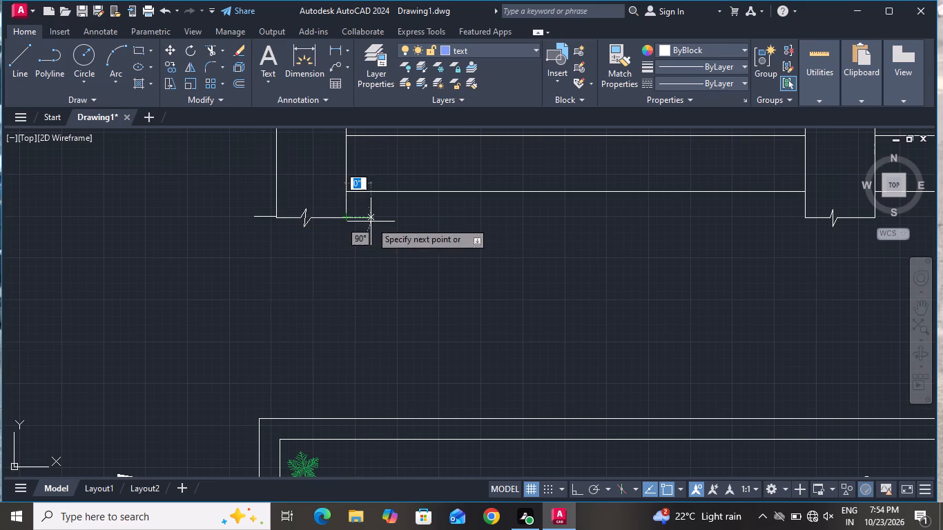
pyautogui.click(371, 222)
pyautogui.rightClick(373, 223)
pyautogui.click(429, 235)
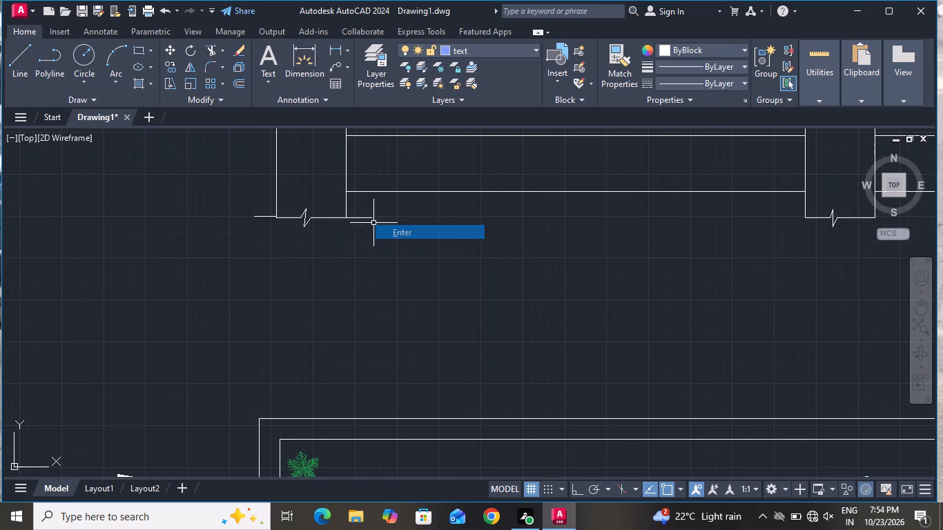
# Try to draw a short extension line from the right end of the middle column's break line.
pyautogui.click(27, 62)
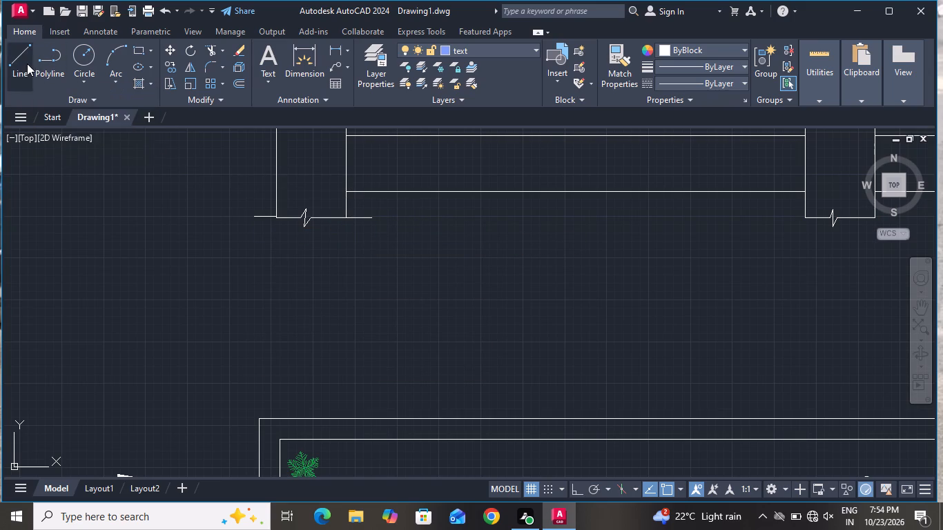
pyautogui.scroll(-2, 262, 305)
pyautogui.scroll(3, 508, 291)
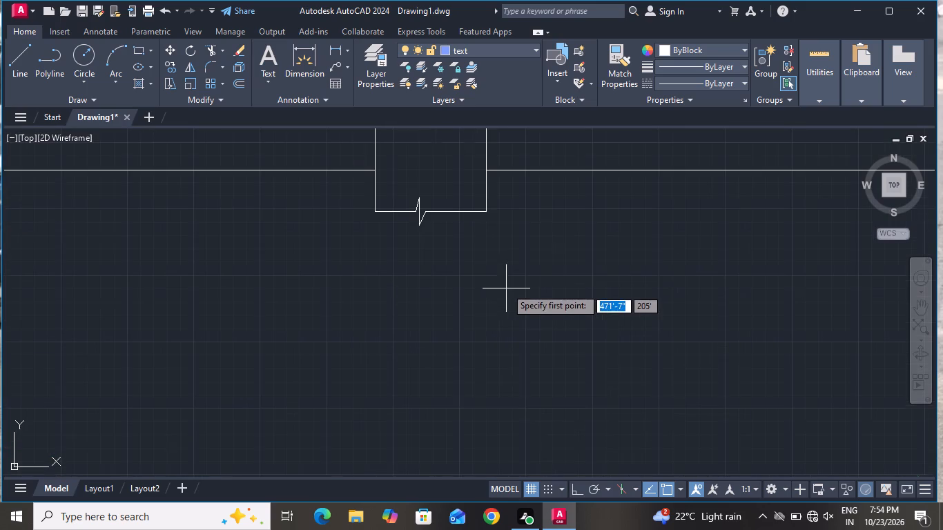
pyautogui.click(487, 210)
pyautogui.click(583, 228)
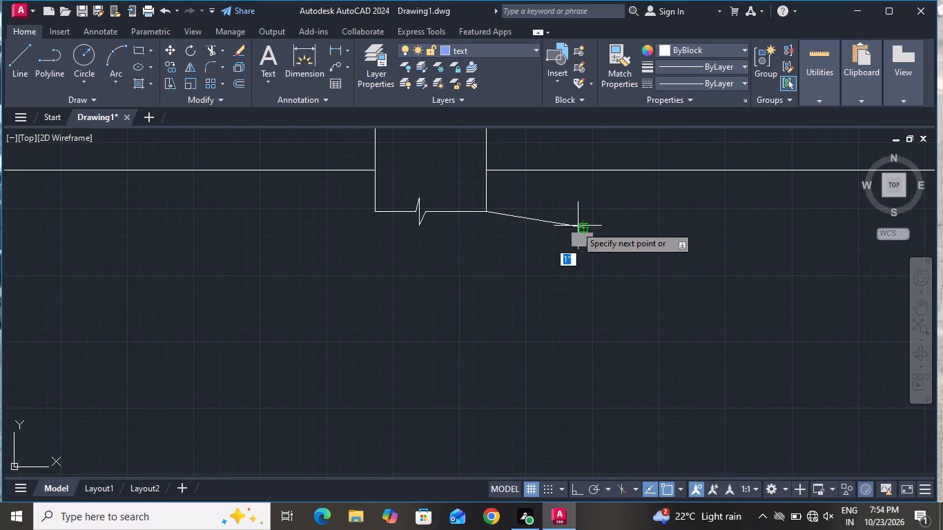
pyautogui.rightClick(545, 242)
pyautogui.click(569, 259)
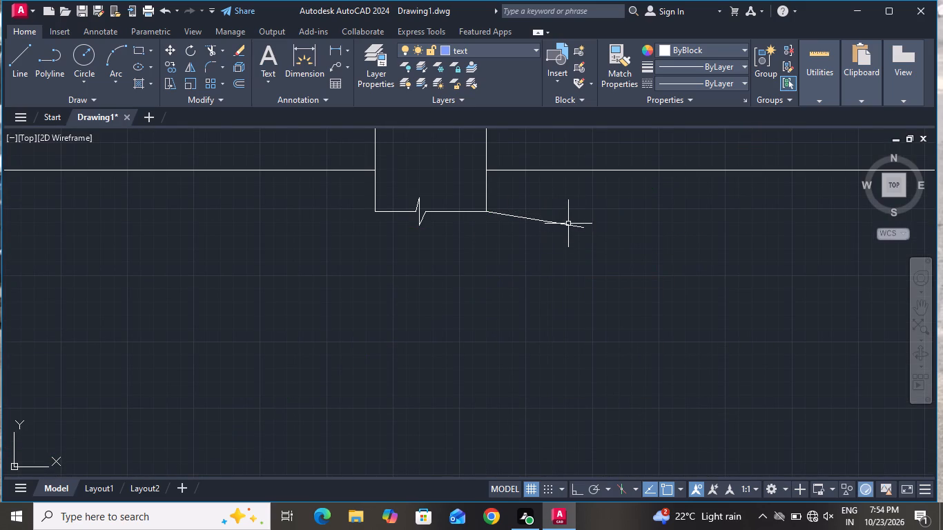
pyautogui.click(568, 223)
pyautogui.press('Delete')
# Draw short horizontal lines outward from both ends of the break line under the section's middle column.
pyautogui.click(10, 55)
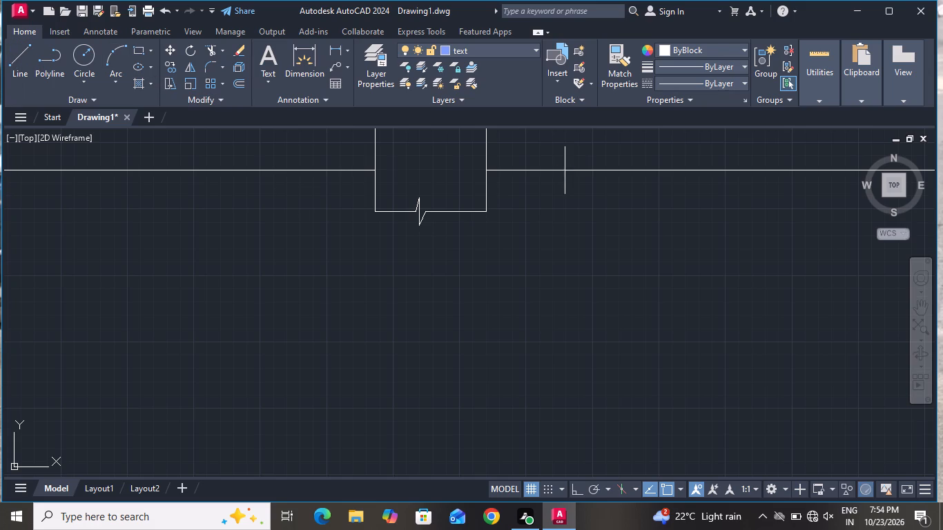
pyautogui.click(373, 210)
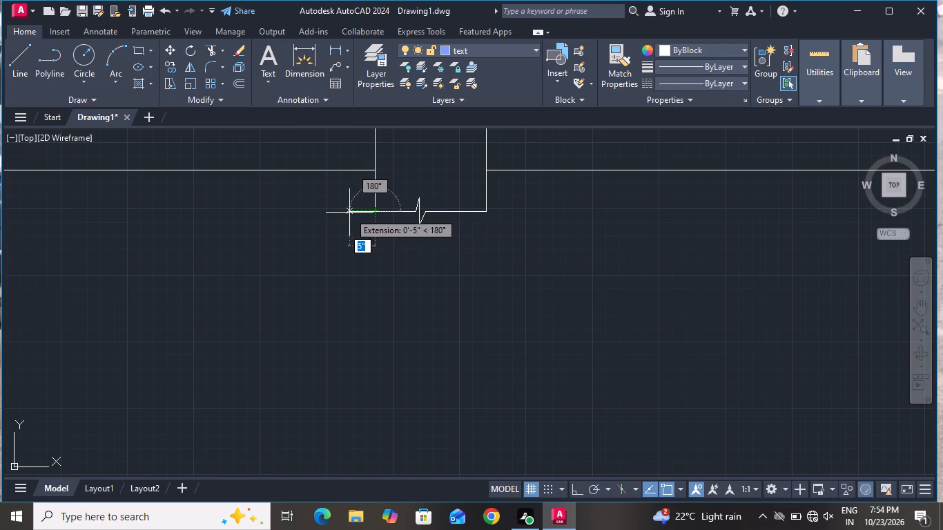
pyautogui.click(333, 210)
pyautogui.rightClick(331, 217)
pyautogui.click(356, 242)
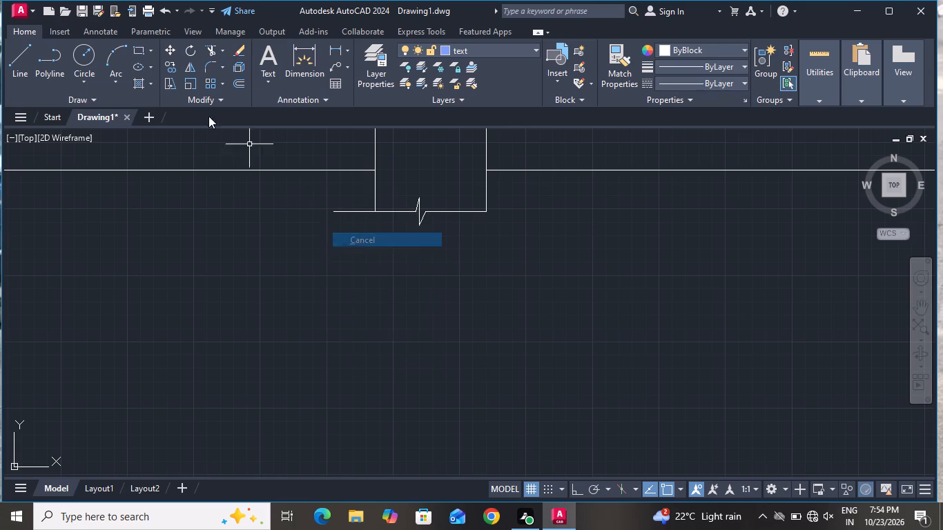
pyautogui.click(16, 49)
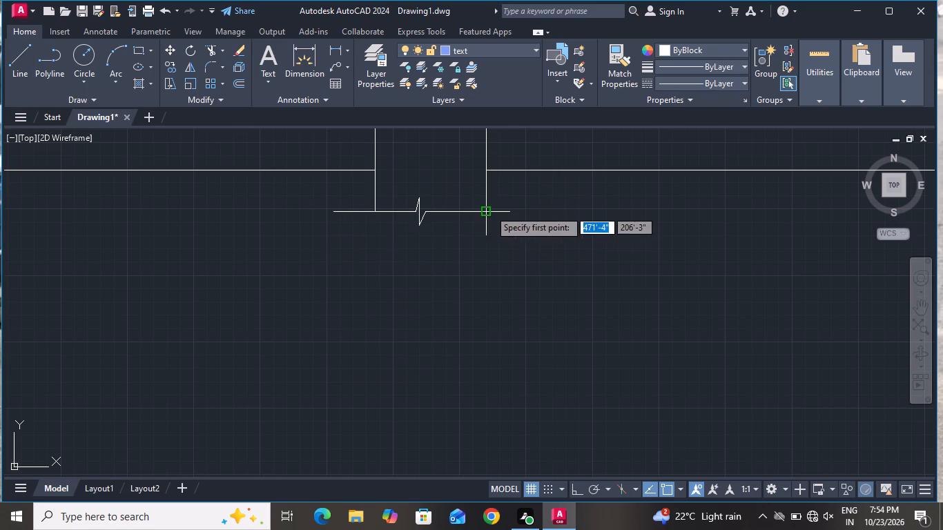
pyautogui.click(489, 208)
pyautogui.click(537, 206)
pyautogui.rightClick(537, 202)
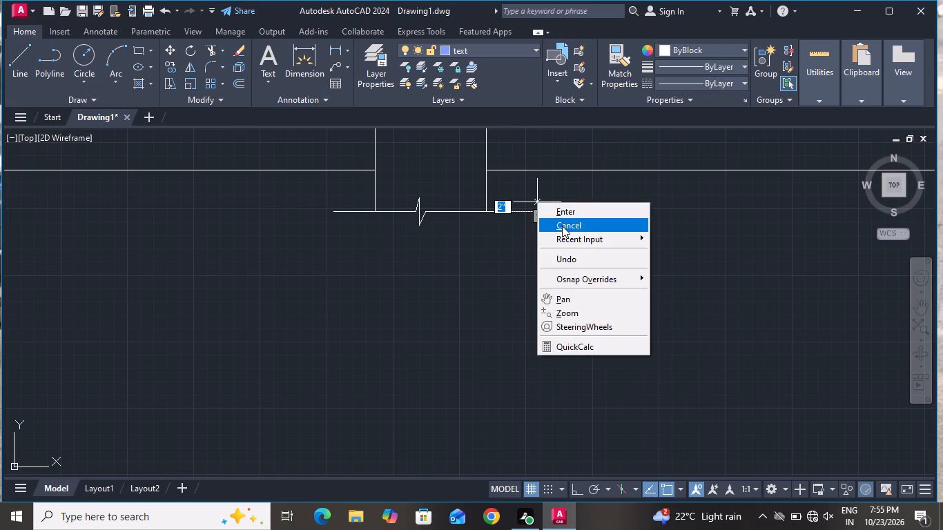
pyautogui.click(563, 226)
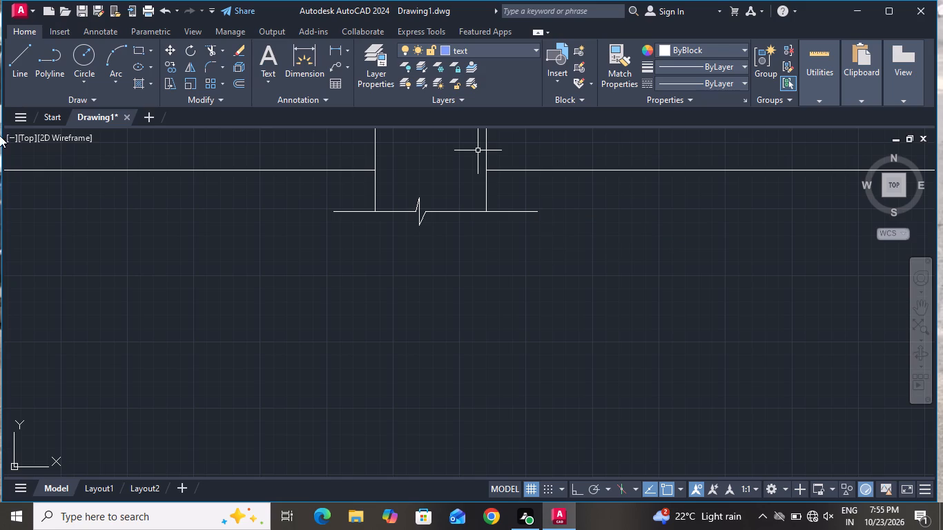
# Draw short horizontal lines, about 5" long, outward from both ends of the break line under the section's right column.
pyautogui.click(12, 54)
pyautogui.scroll(-3, 230, 258)
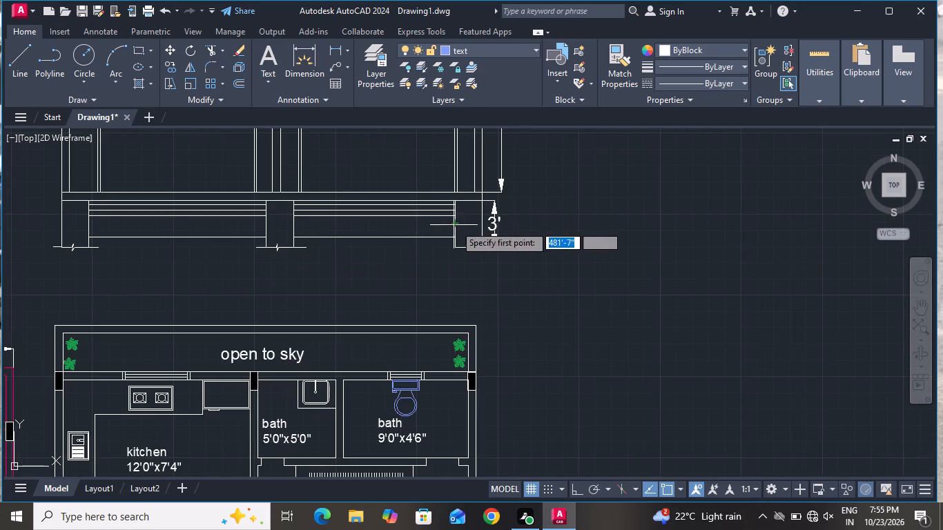
pyautogui.scroll(4, 457, 237)
pyautogui.click(427, 291)
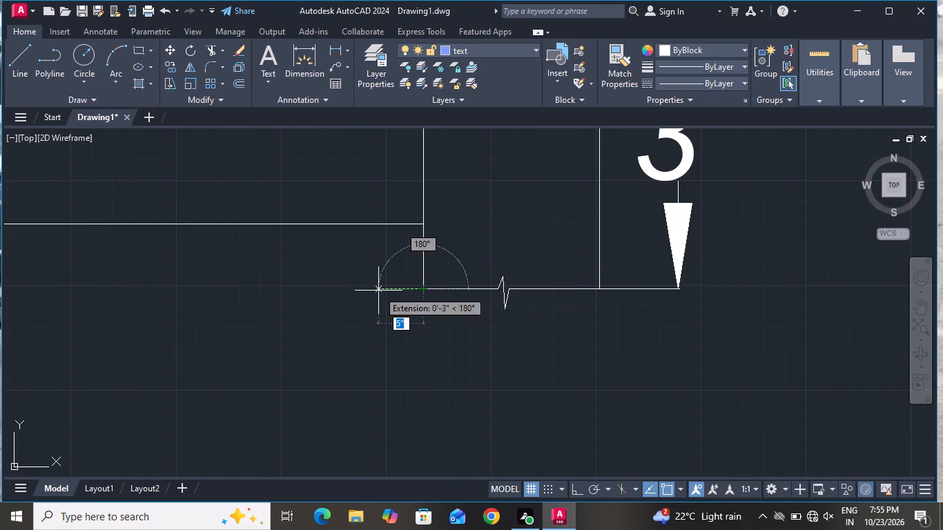
pyautogui.click(378, 291)
pyautogui.click(378, 291)
pyautogui.rightClick(378, 291)
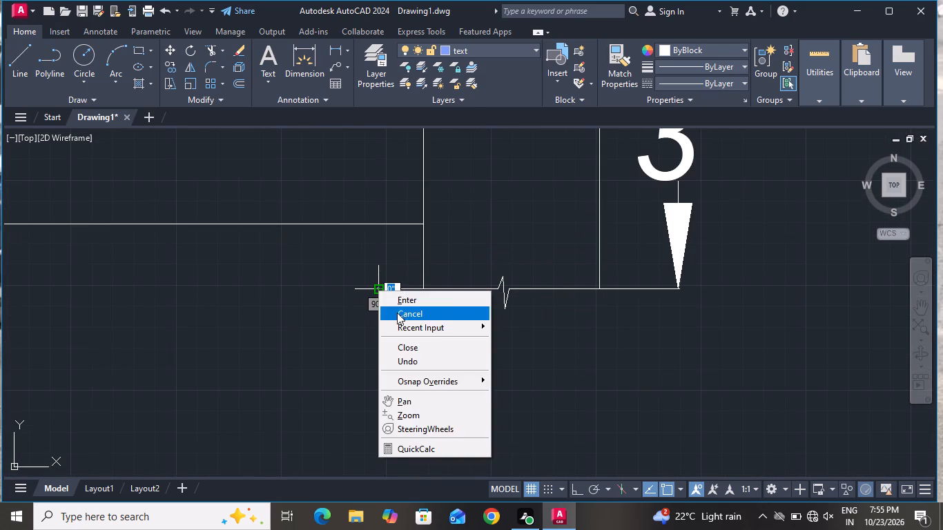
pyautogui.click(397, 310)
pyautogui.click(25, 56)
pyautogui.scroll(1, 596, 291)
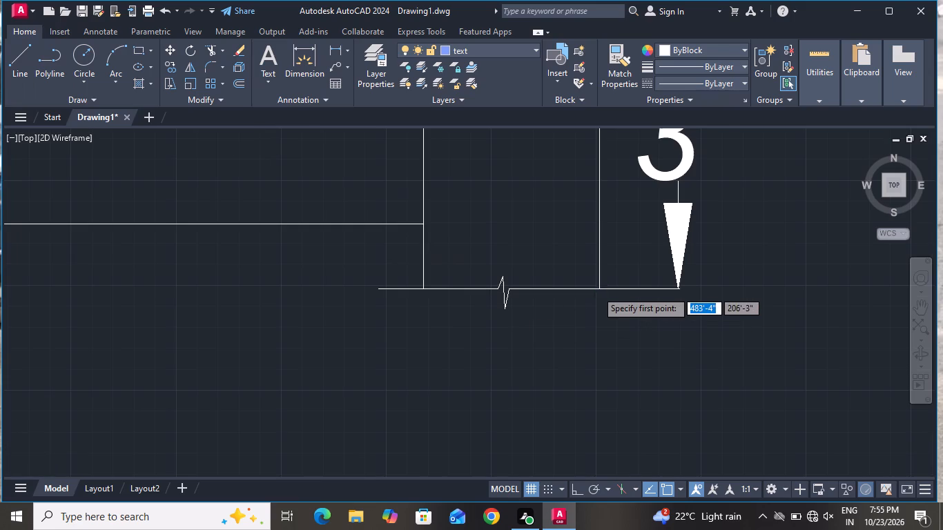
pyautogui.click(599, 289)
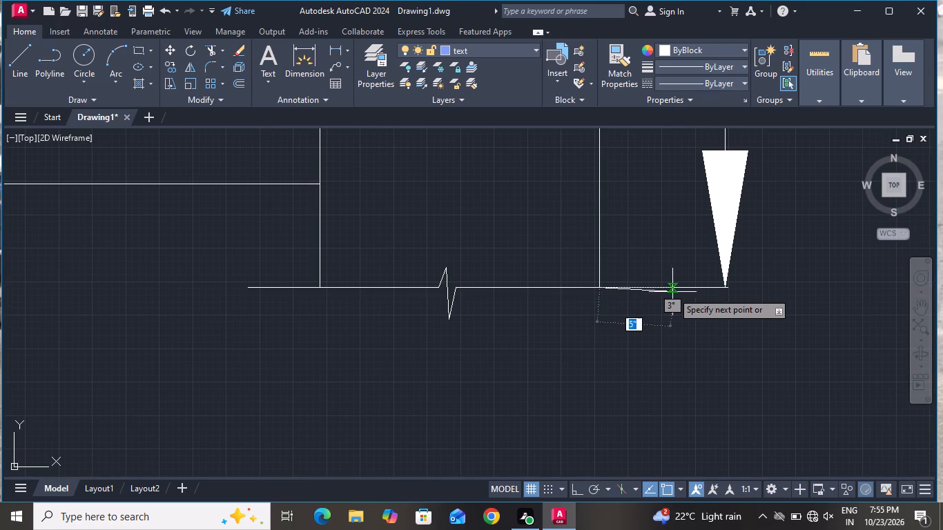
pyautogui.click(672, 286)
pyautogui.rightClick(668, 286)
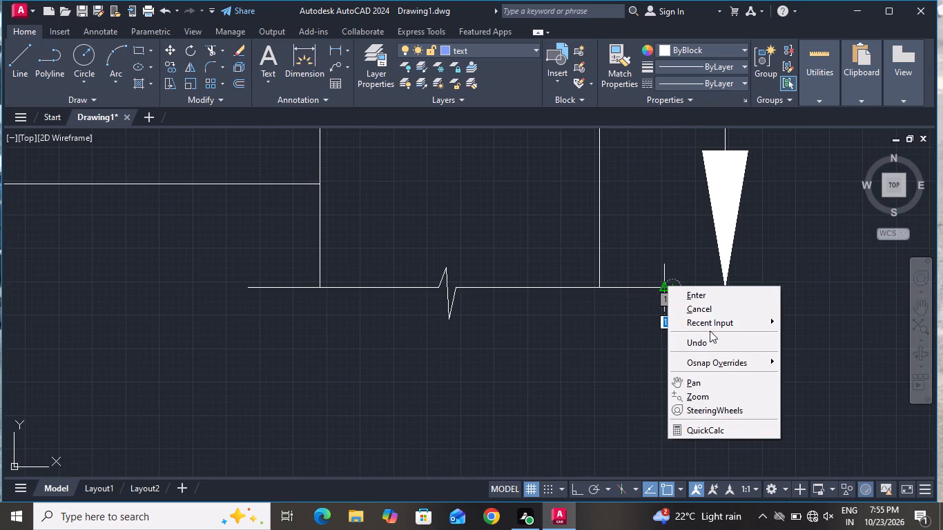
pyautogui.click(702, 313)
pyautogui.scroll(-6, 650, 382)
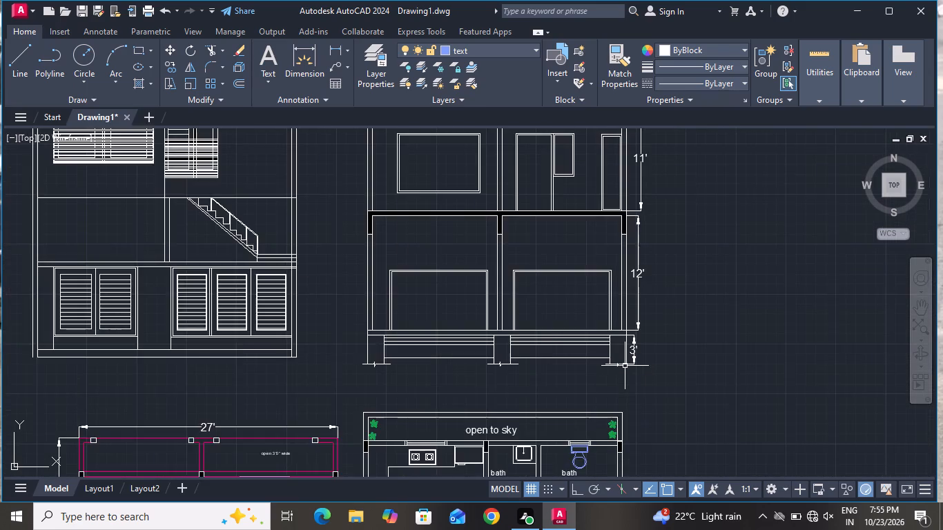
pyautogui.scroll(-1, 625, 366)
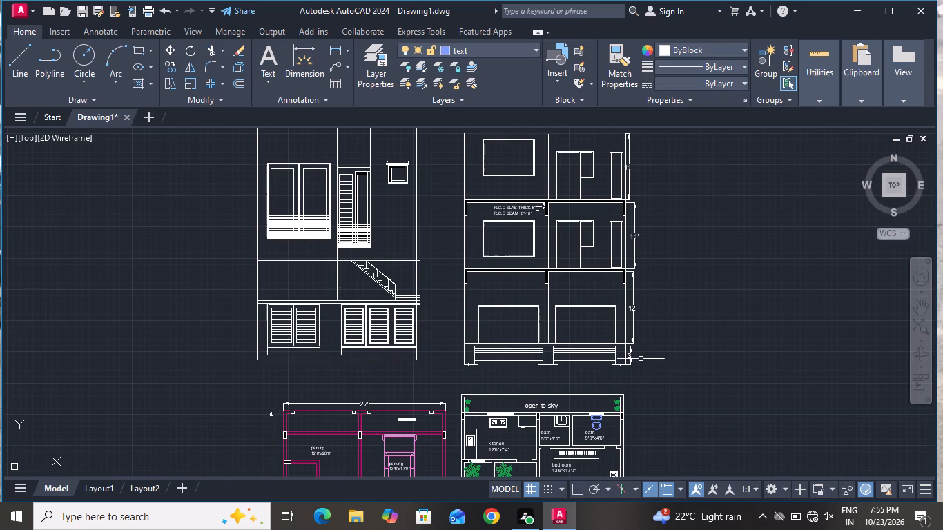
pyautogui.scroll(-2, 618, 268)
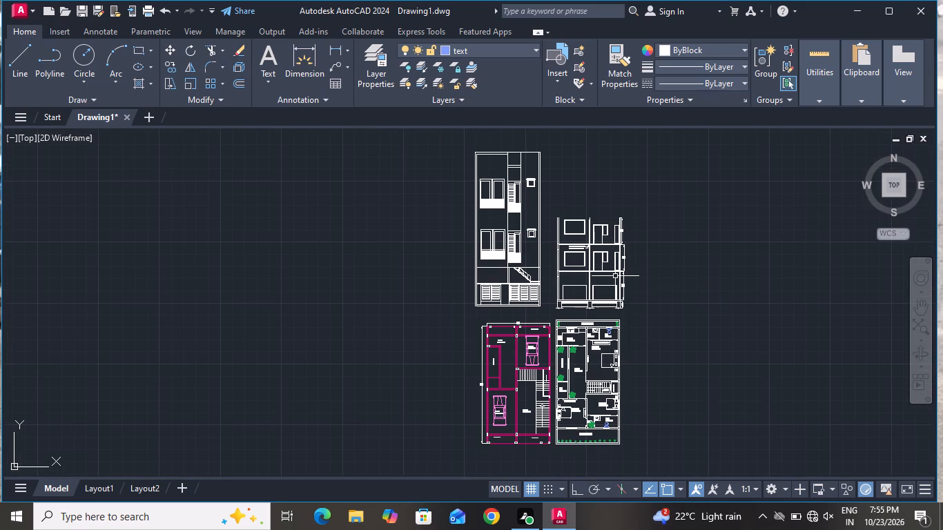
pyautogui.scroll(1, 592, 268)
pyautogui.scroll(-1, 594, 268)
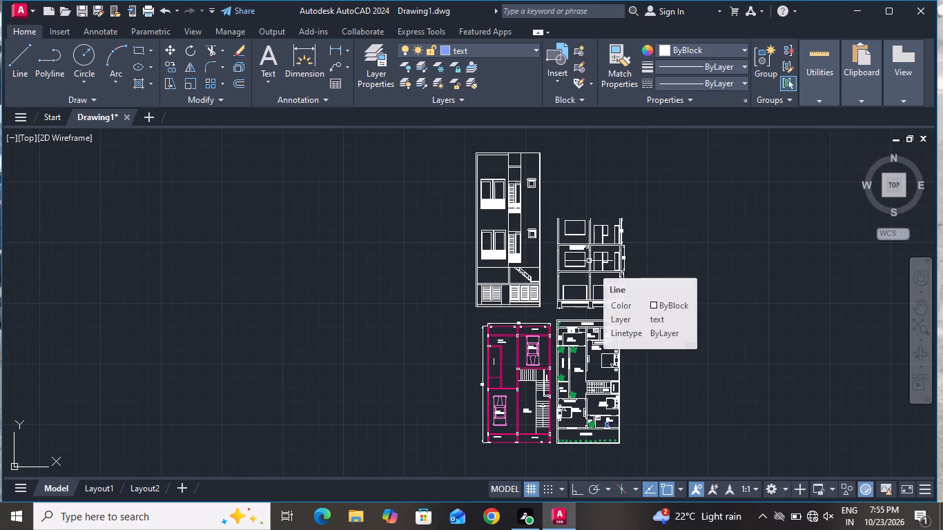
# Start saving the drawing and browse to the ANU folder inside New folder on Local Disk (C:).
pyautogui.hotkey('ctrl', 's')
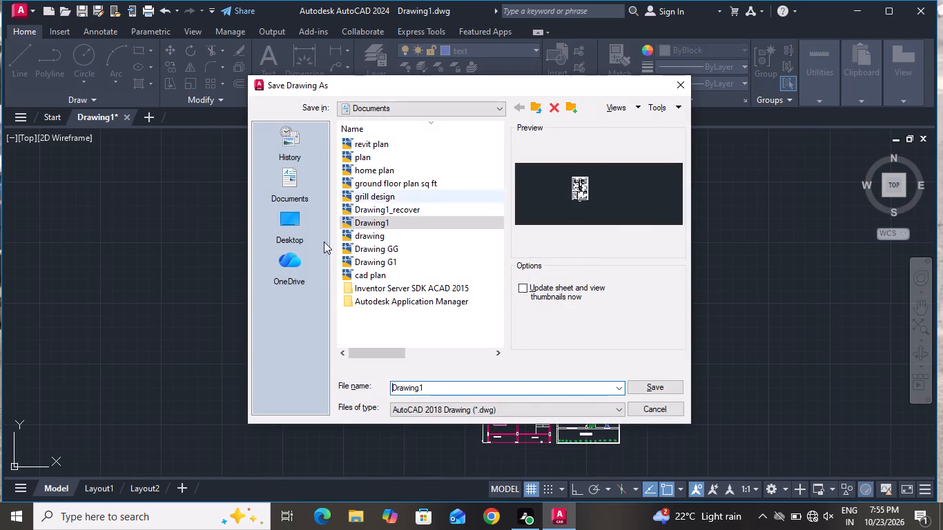
pyautogui.click(283, 215)
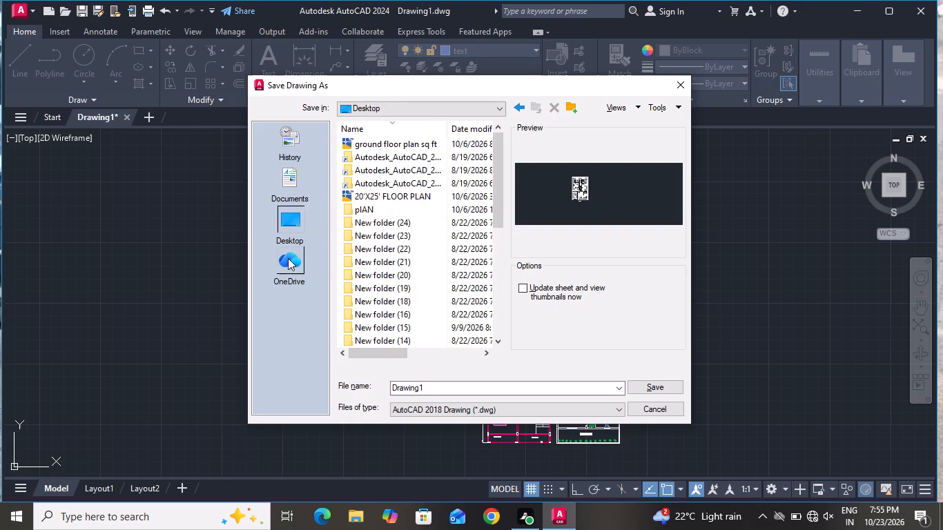
pyautogui.doubleClick(288, 257)
pyautogui.doubleClick(288, 208)
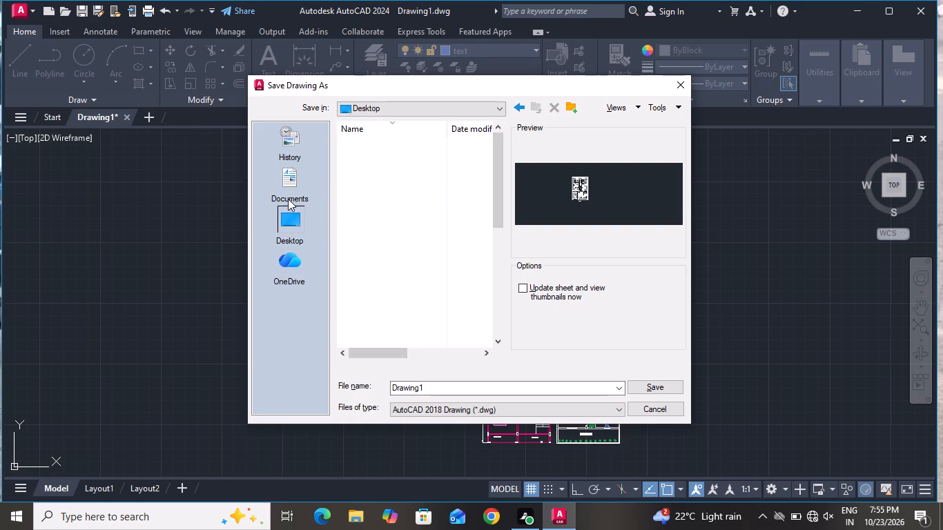
pyautogui.doubleClick(288, 191)
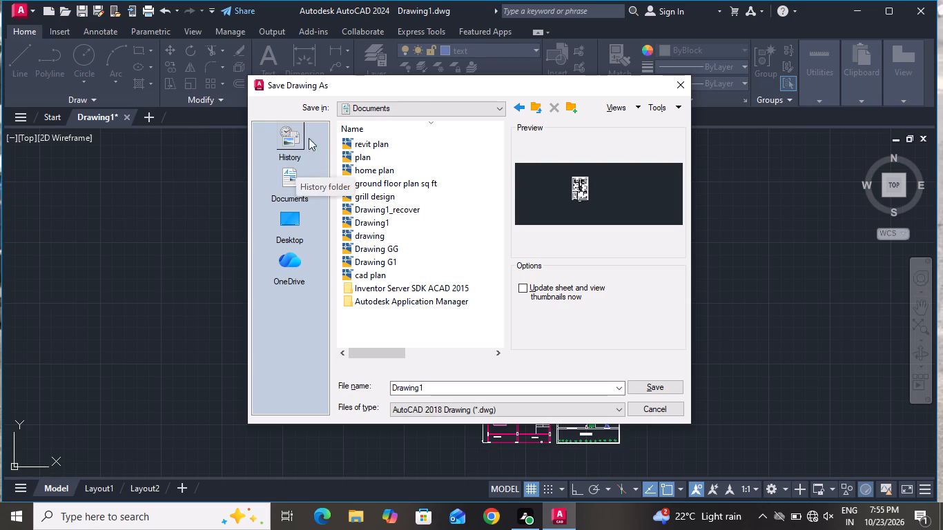
pyautogui.click(421, 102)
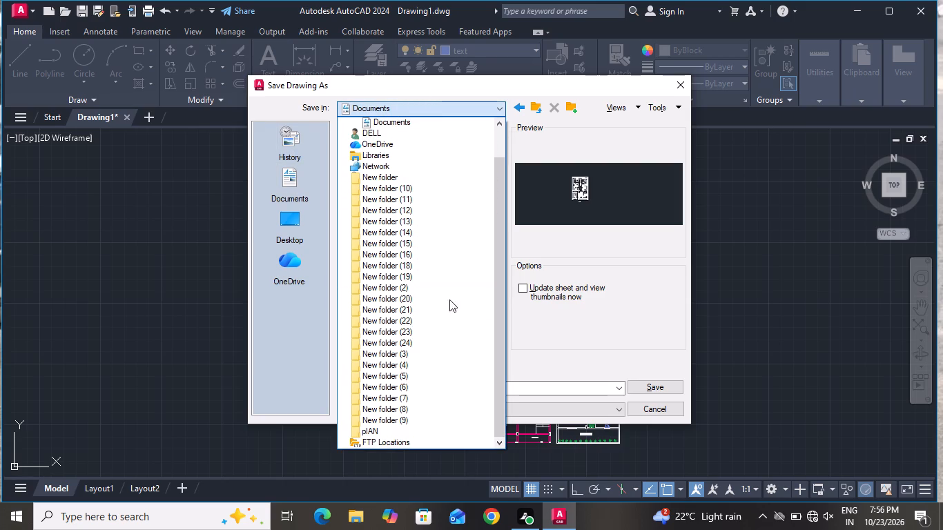
pyautogui.scroll(-8, 457, 327)
pyautogui.scroll(5, 457, 327)
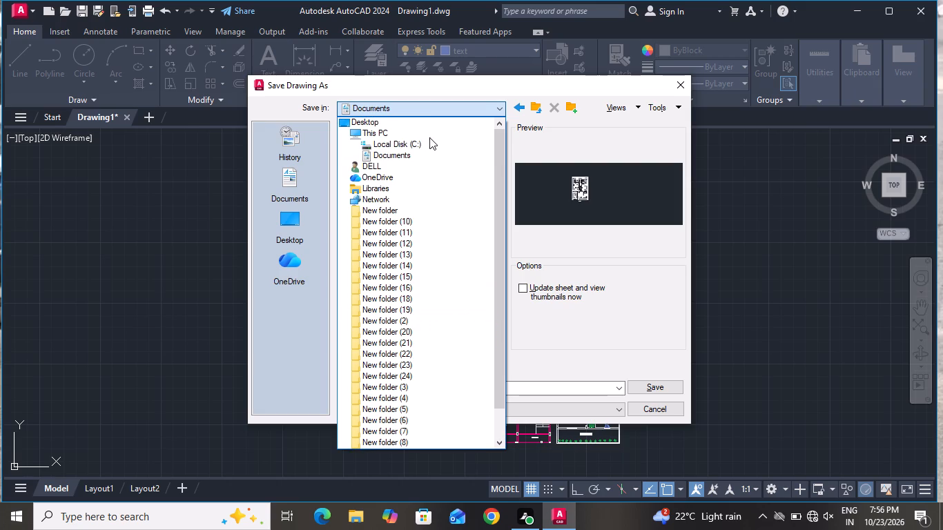
pyautogui.click(424, 132)
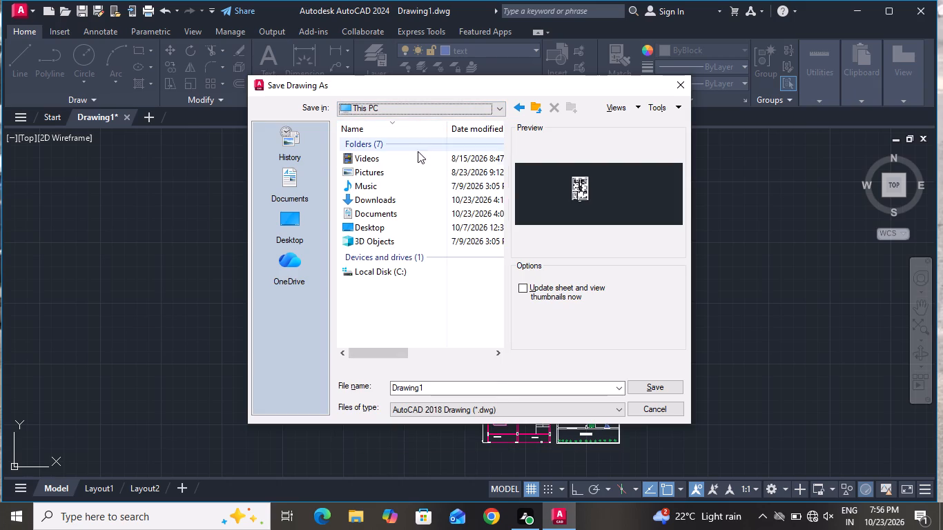
pyautogui.doubleClick(405, 271)
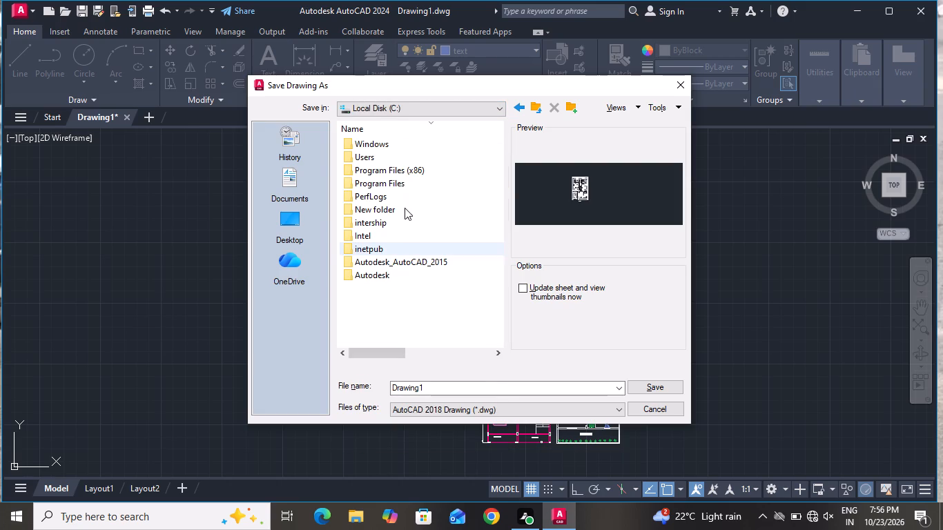
pyautogui.doubleClick(400, 219)
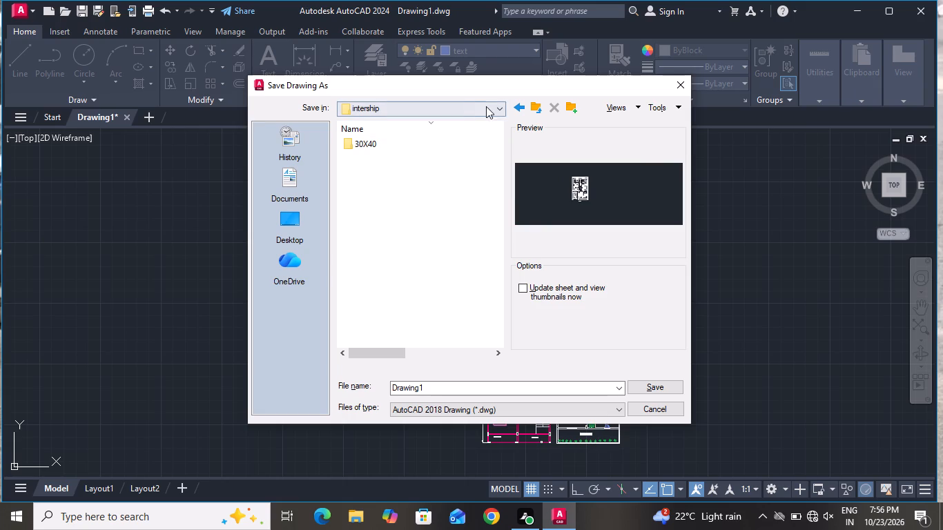
pyautogui.click(512, 104)
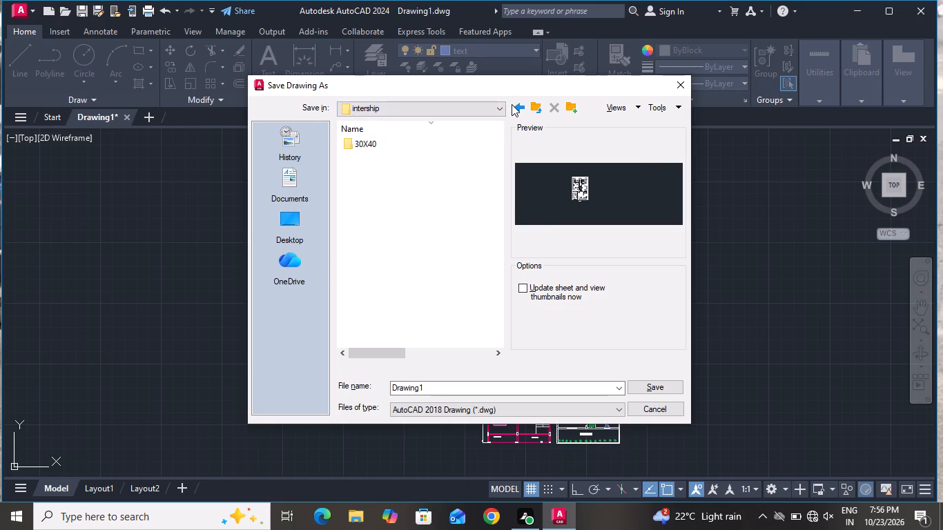
pyautogui.click(515, 109)
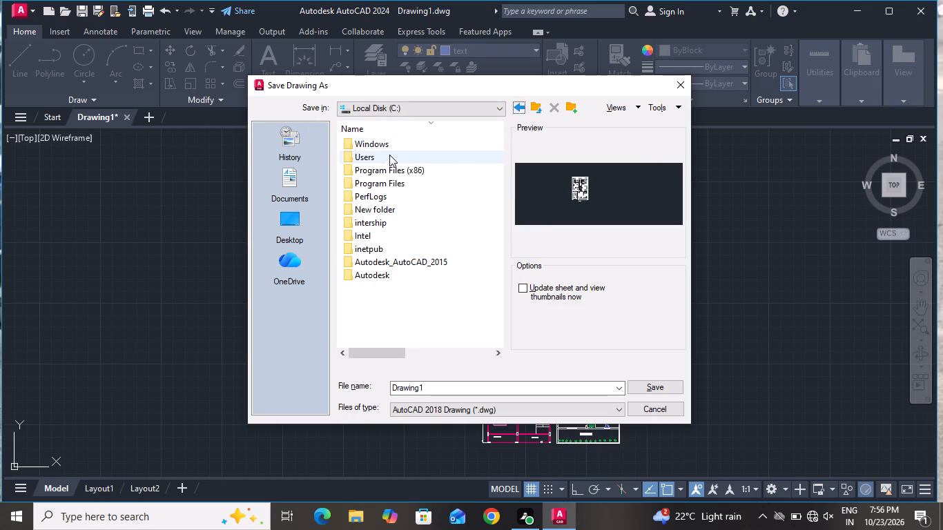
pyautogui.click(384, 204)
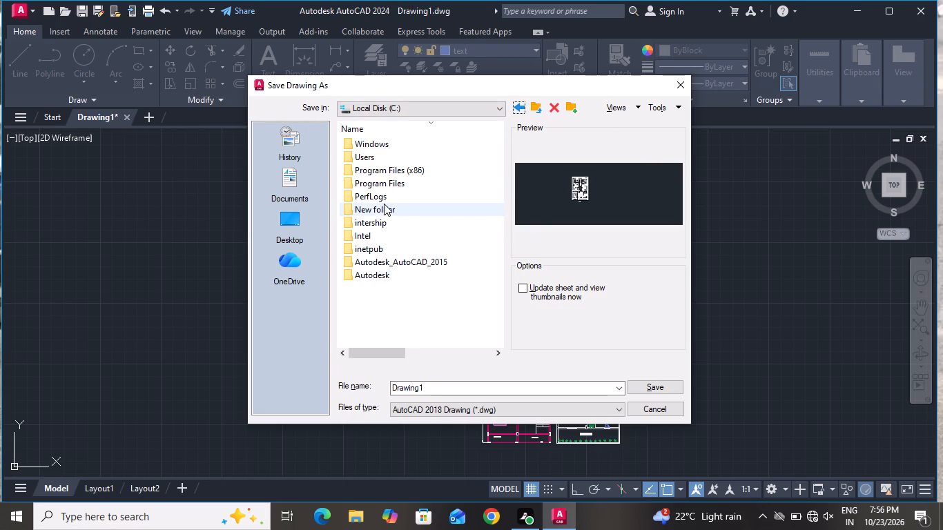
pyautogui.click(387, 206)
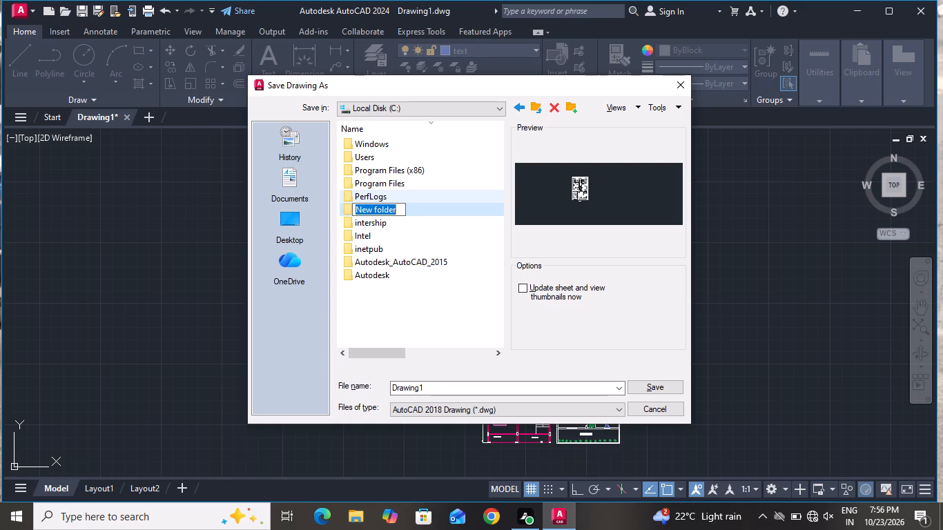
pyautogui.doubleClick(447, 209)
pyautogui.doubleClick(447, 209)
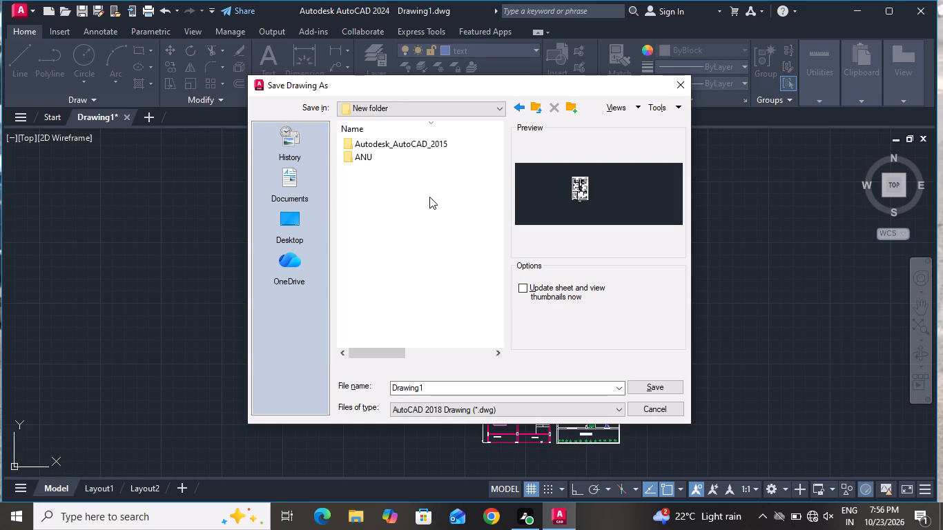
pyautogui.doubleClick(381, 154)
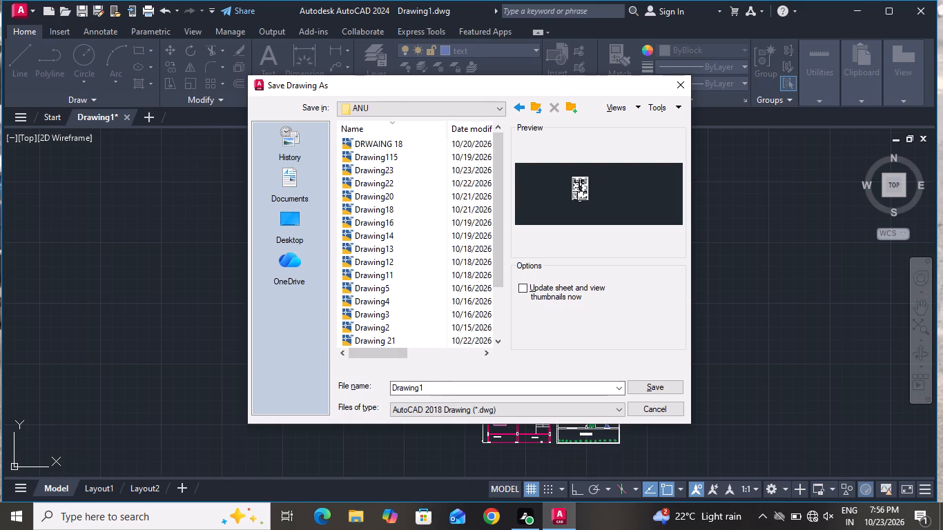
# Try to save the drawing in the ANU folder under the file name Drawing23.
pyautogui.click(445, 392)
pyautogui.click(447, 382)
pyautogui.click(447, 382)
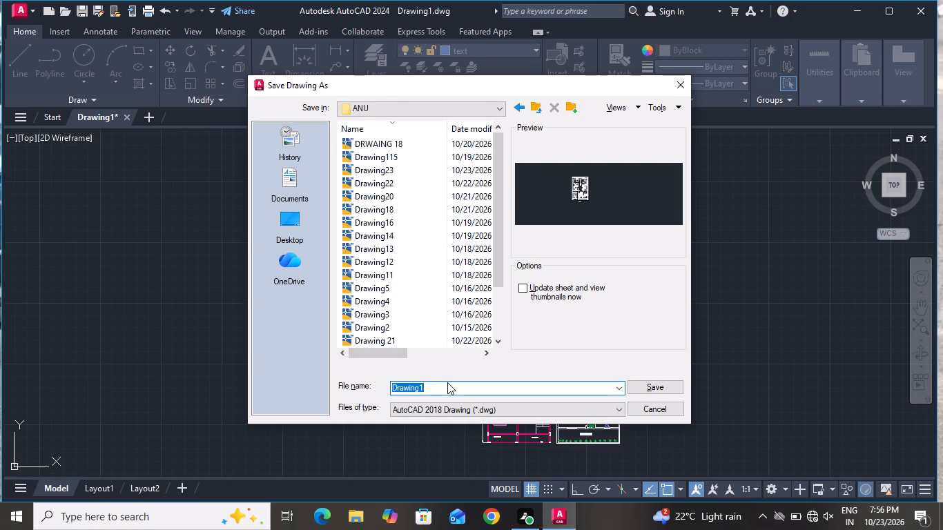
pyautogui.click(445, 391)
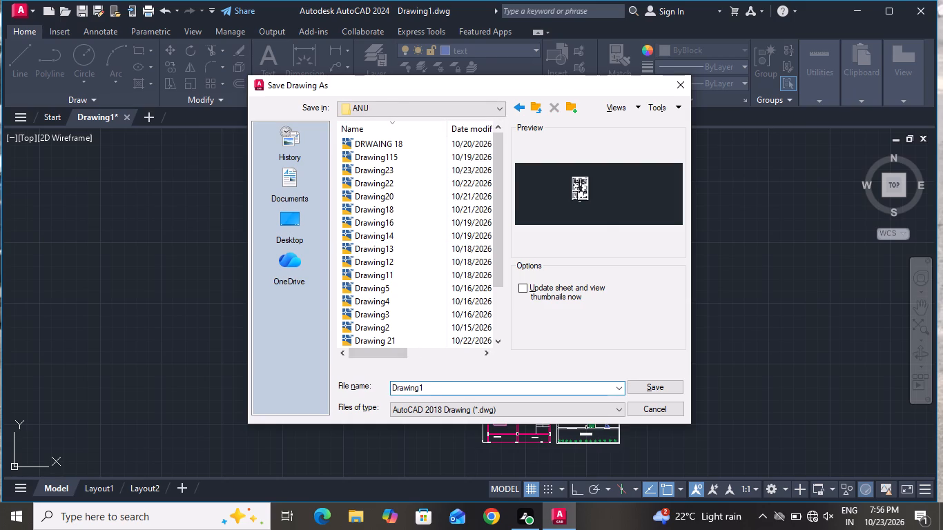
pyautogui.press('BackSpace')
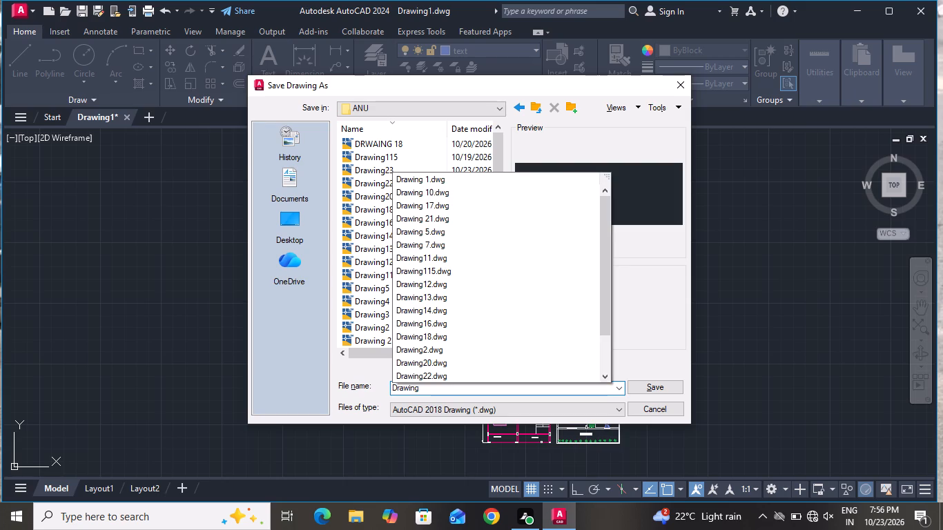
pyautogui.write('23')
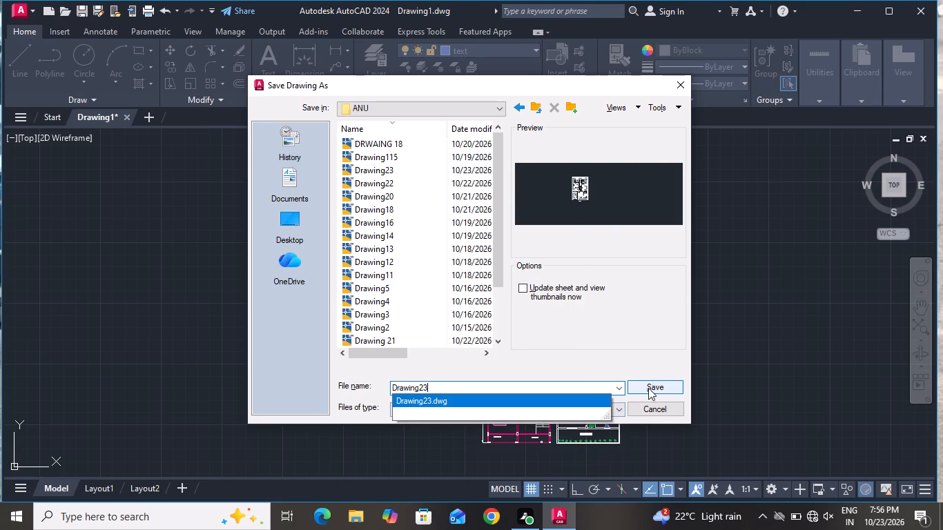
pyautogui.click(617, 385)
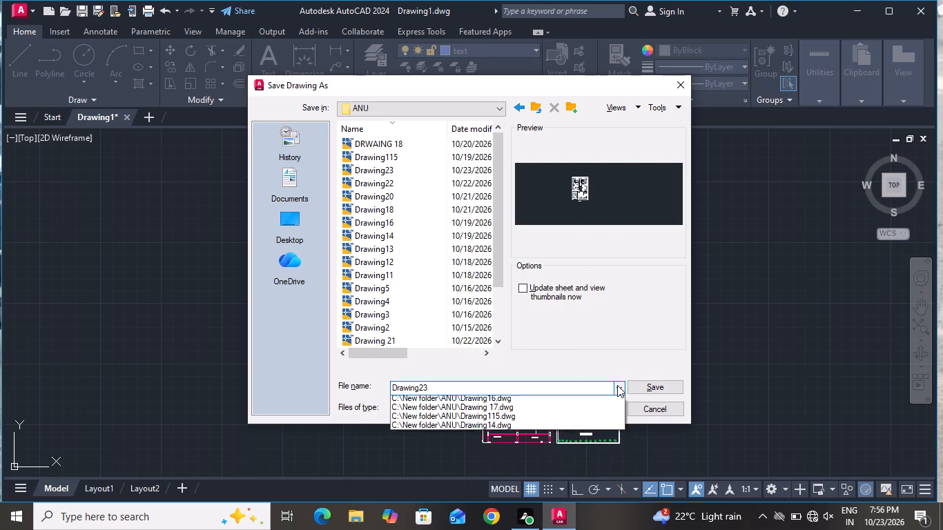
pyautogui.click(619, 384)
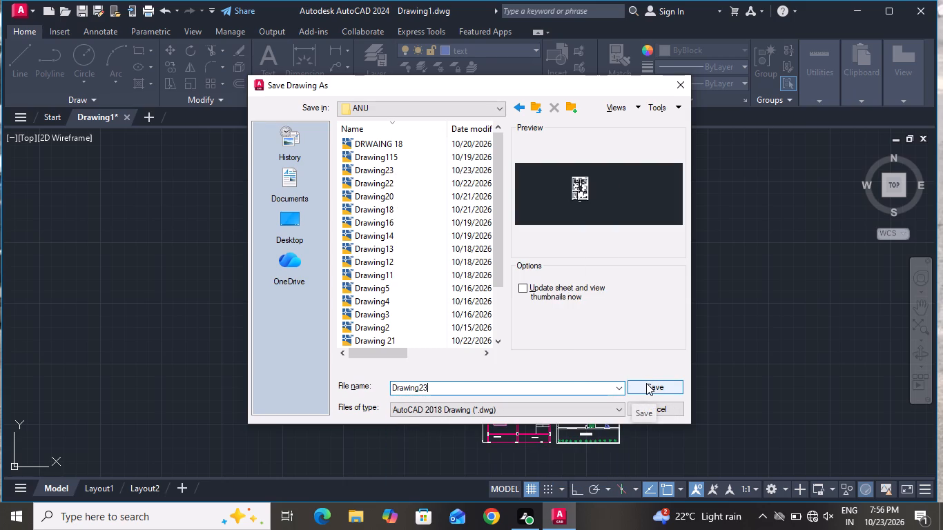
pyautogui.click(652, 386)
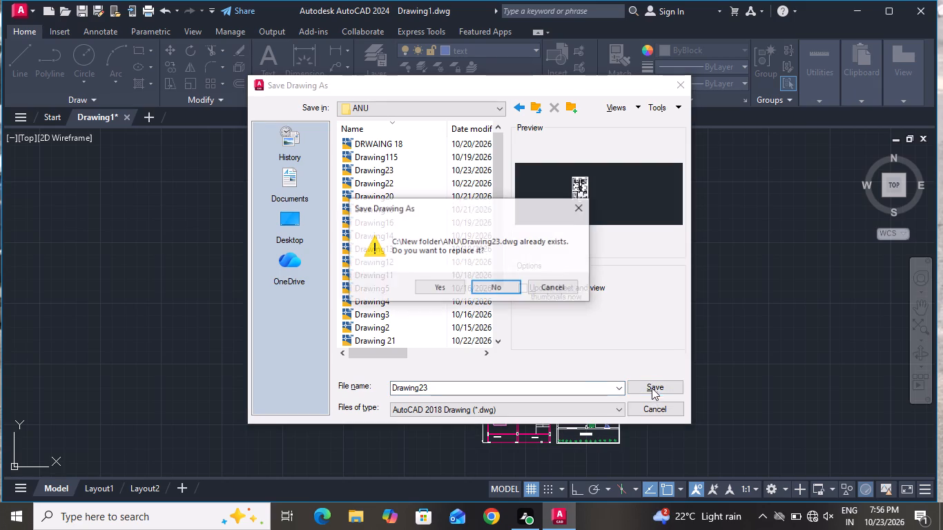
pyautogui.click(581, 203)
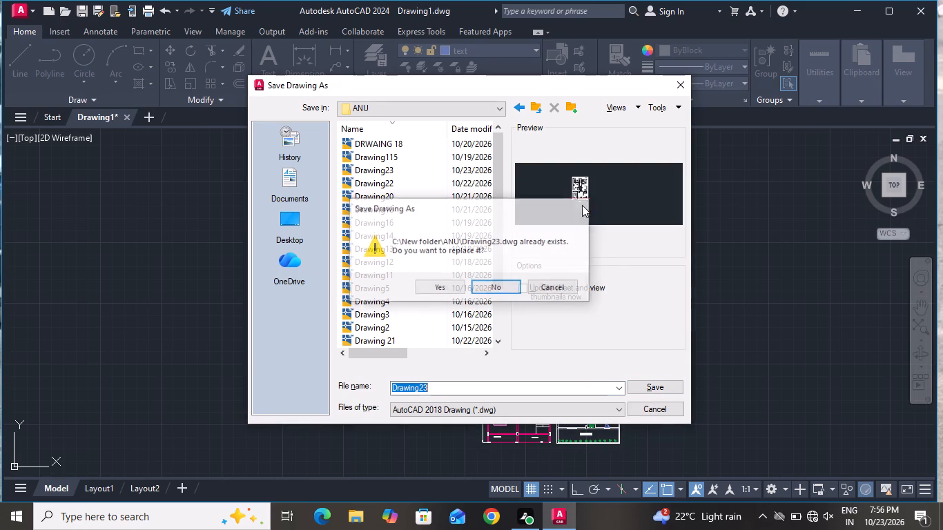
# Change the file name to Drawing24 and save the drawing in the ANU folder.
pyautogui.click(450, 384)
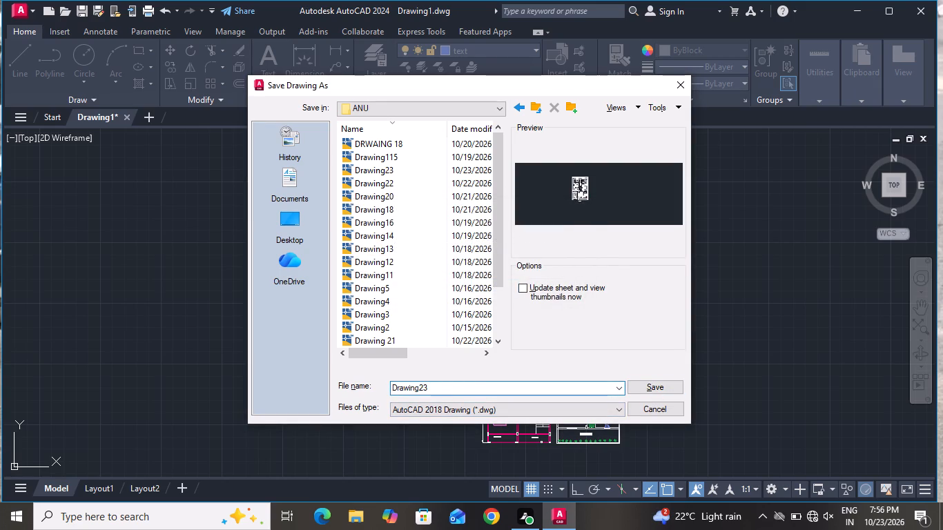
pyautogui.doubleClick(450, 384)
pyautogui.click(451, 384)
pyautogui.press('BackSpace')
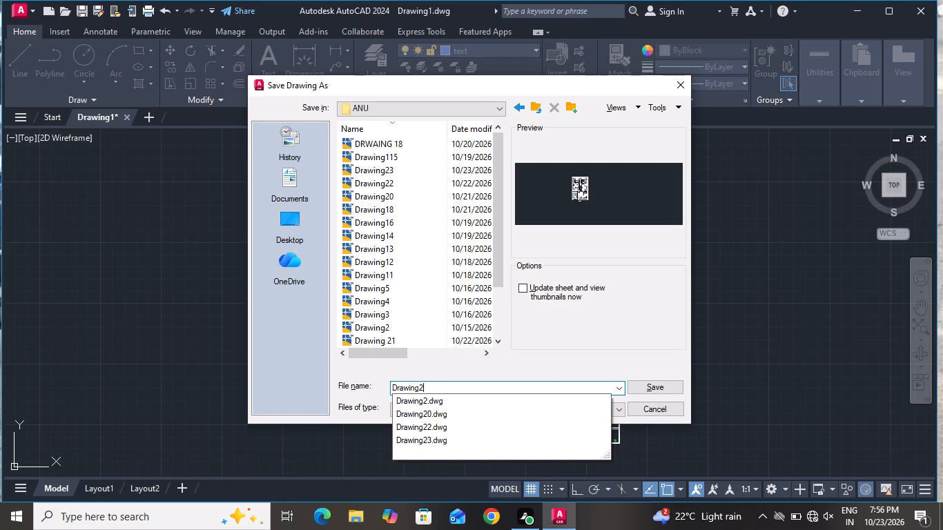
pyautogui.press('4')
pyautogui.click(651, 383)
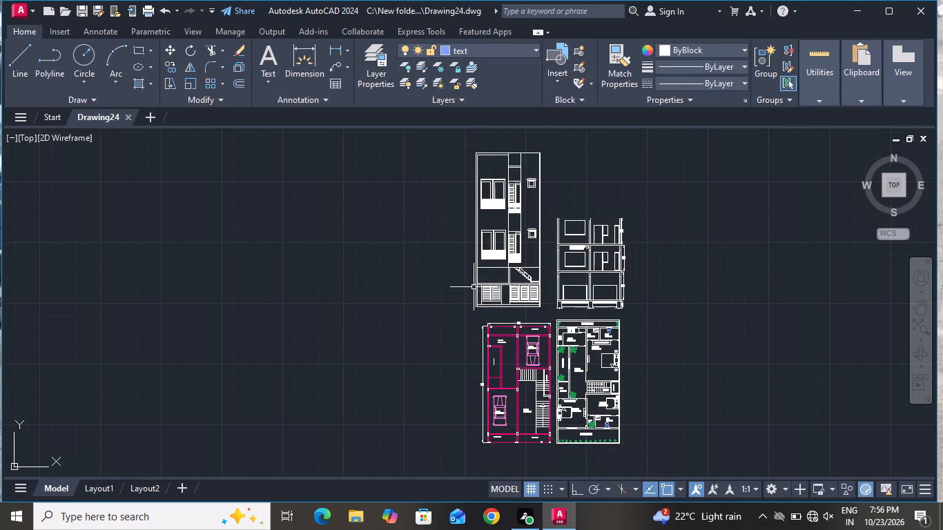
# Run the LOGFILEOFF command to turn off the log file.
pyautogui.write('LOG')
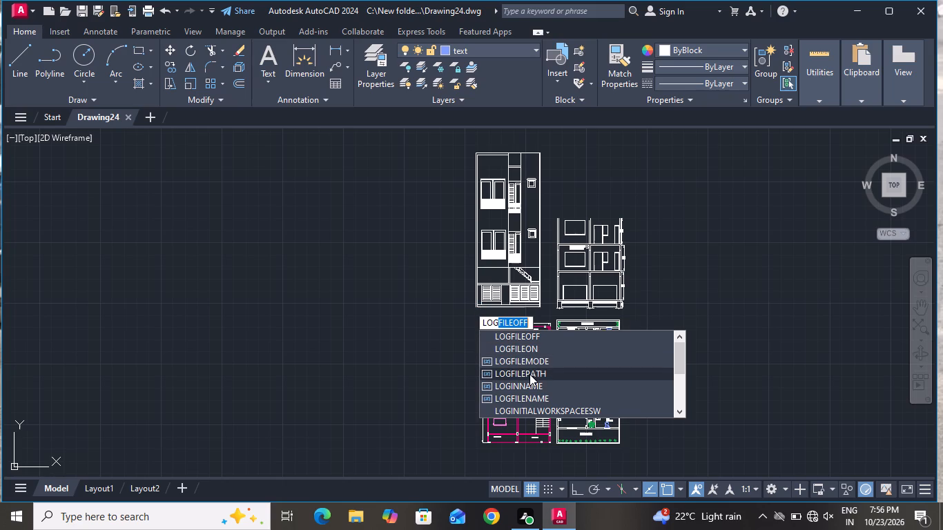
pyautogui.click(532, 335)
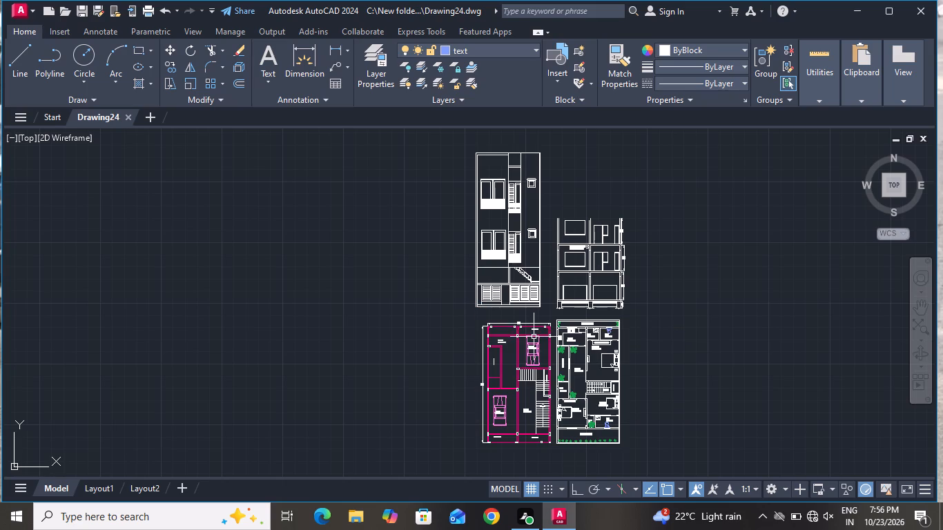
# Begin plotting the model and apply the page setup of the previous plot.
pyautogui.hotkey('ctrl', 'p')
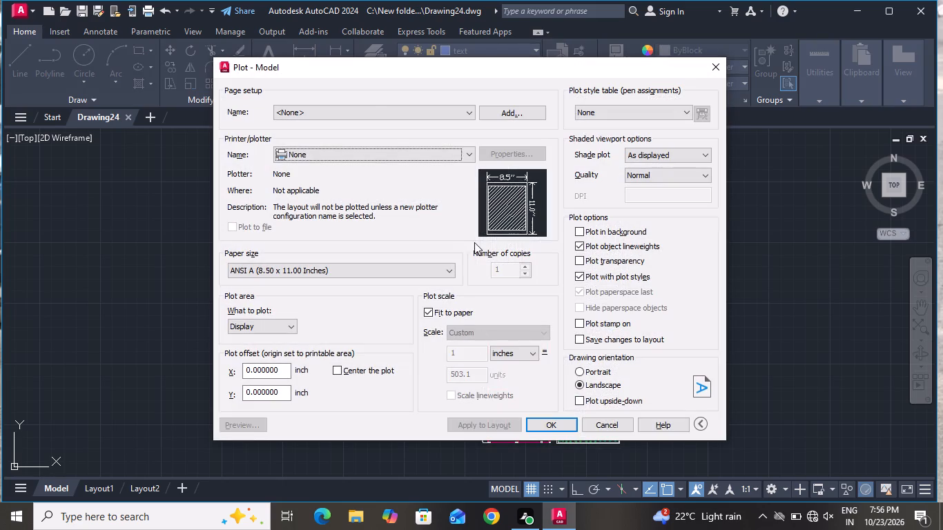
pyautogui.click(371, 106)
pyautogui.click(360, 134)
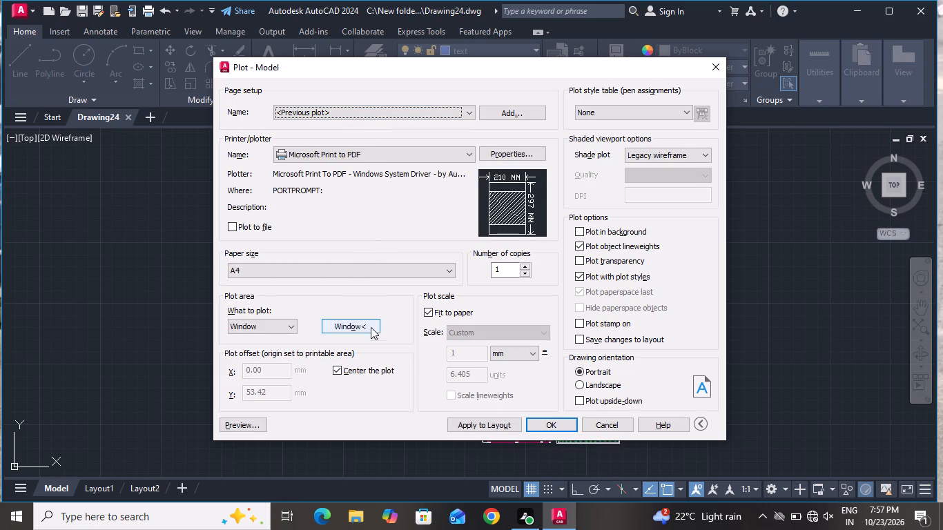
# Define the plot area as a window enclosing the elevation, the section and both floor plans.
pyautogui.click(371, 325)
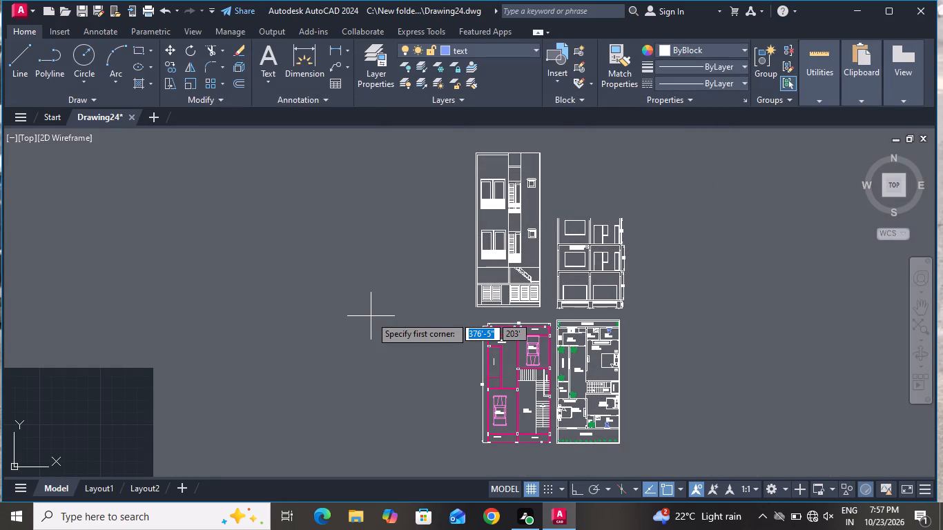
pyautogui.scroll(-1, 373, 317)
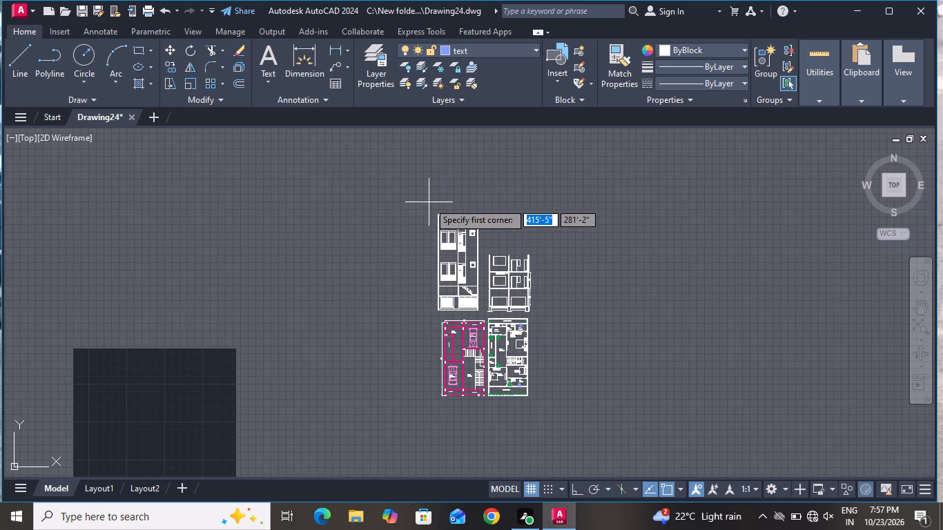
pyautogui.moveTo(431, 202); pyautogui.dragTo(544, 409)
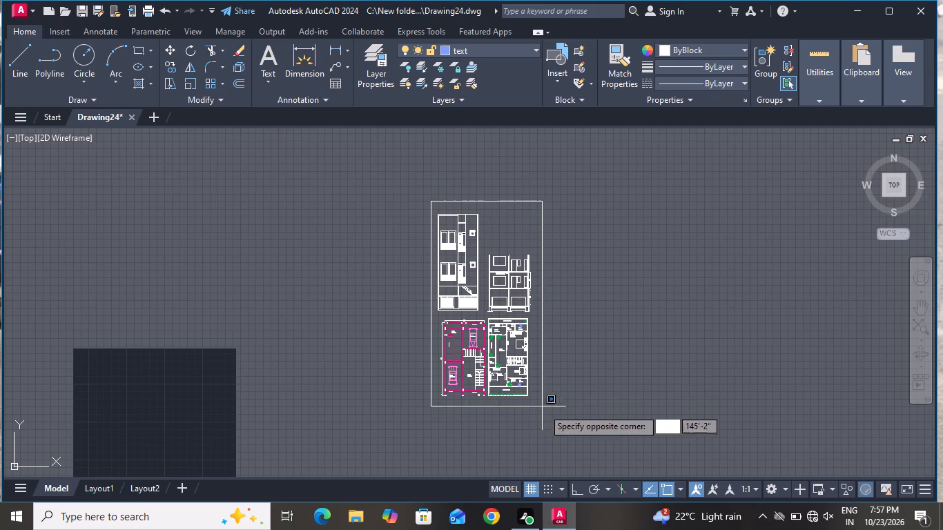
pyautogui.moveTo(544, 409); pyautogui.dragTo(544, 410)
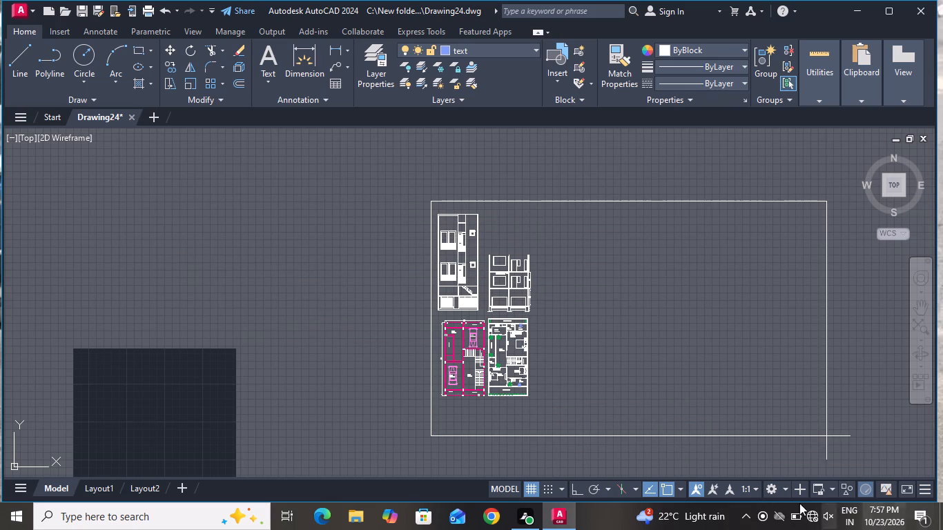
pyautogui.click(546, 406)
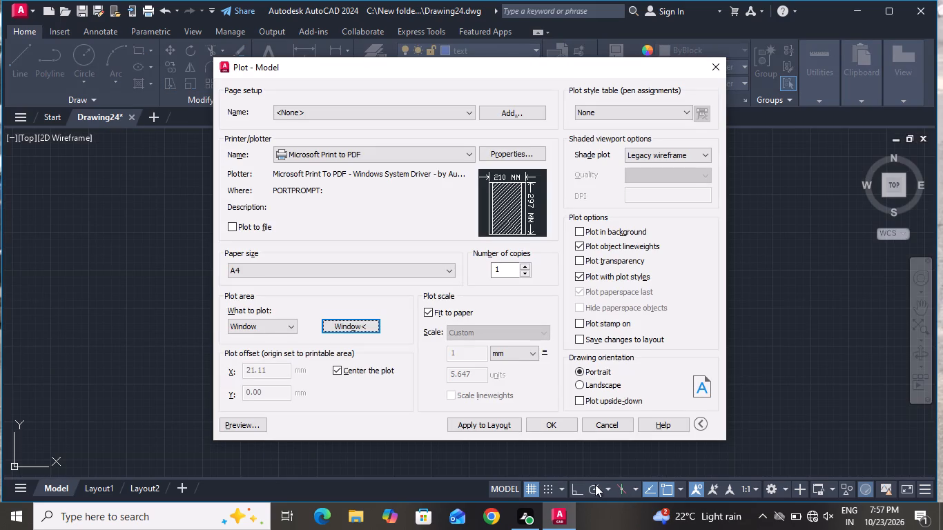
# Preview the plot and examine the elevation, section and floor plans closely on the A4 portrait sheet.
pyautogui.click(231, 424)
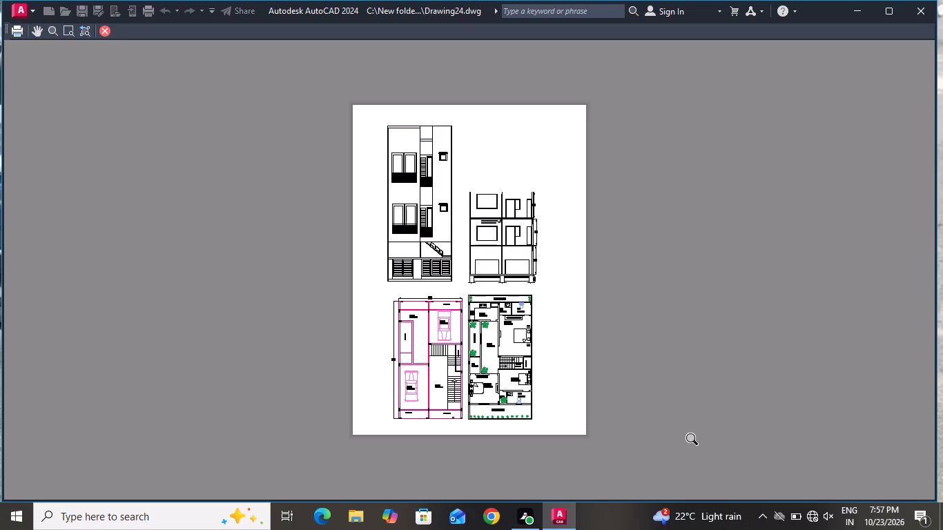
pyautogui.scroll(3, 465, 237)
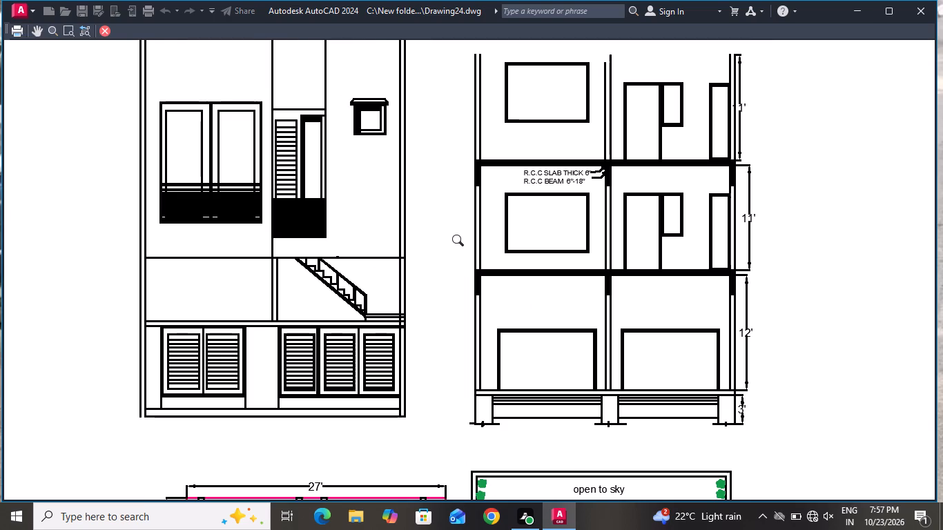
pyautogui.scroll(-2, 463, 242)
pyautogui.scroll(2, 486, 420)
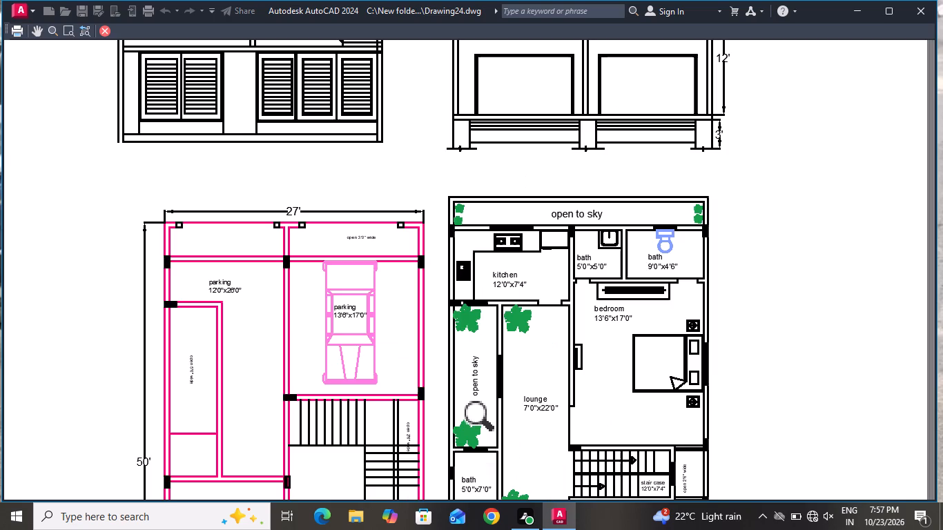
pyautogui.scroll(-4, 484, 394)
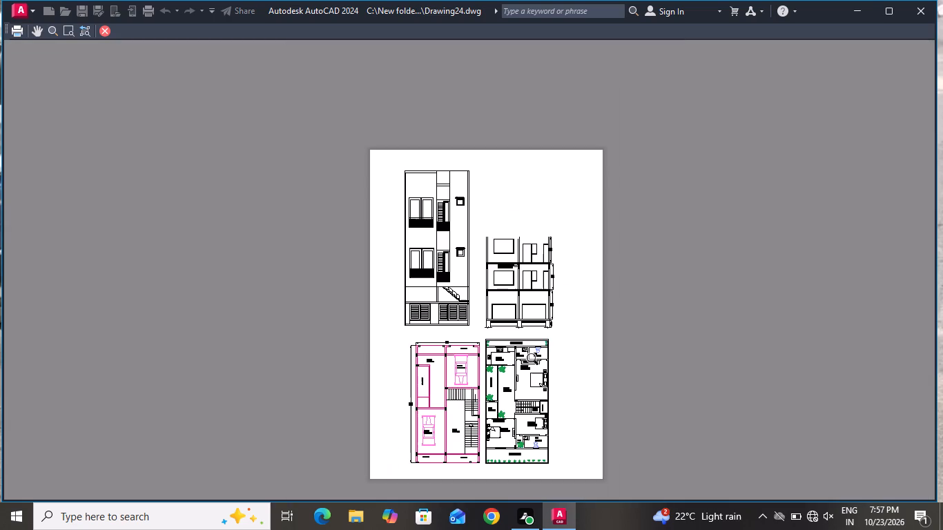
pyautogui.scroll(3, 466, 184)
pyautogui.scroll(-4, 463, 184)
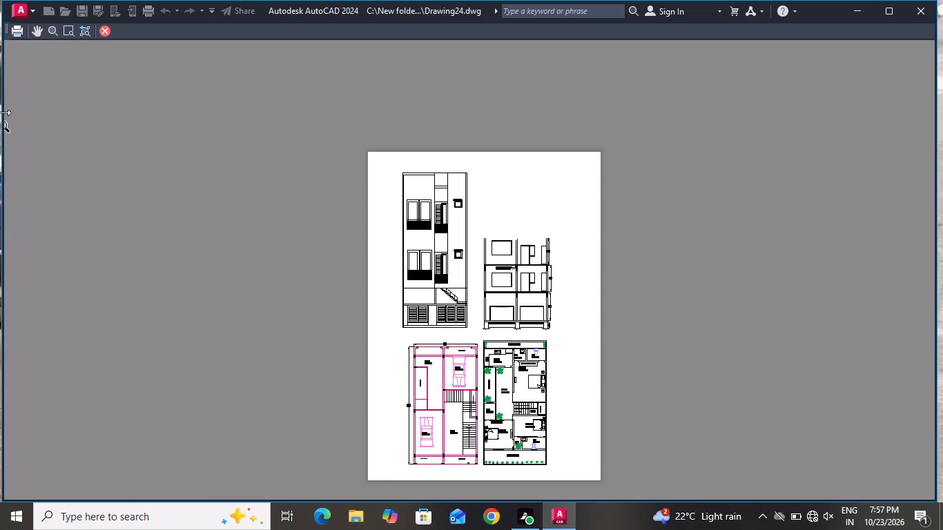
# Plot the previewed sheet and save the PDF in the ANU folder under the file name PDF 24.
pyautogui.click(18, 35)
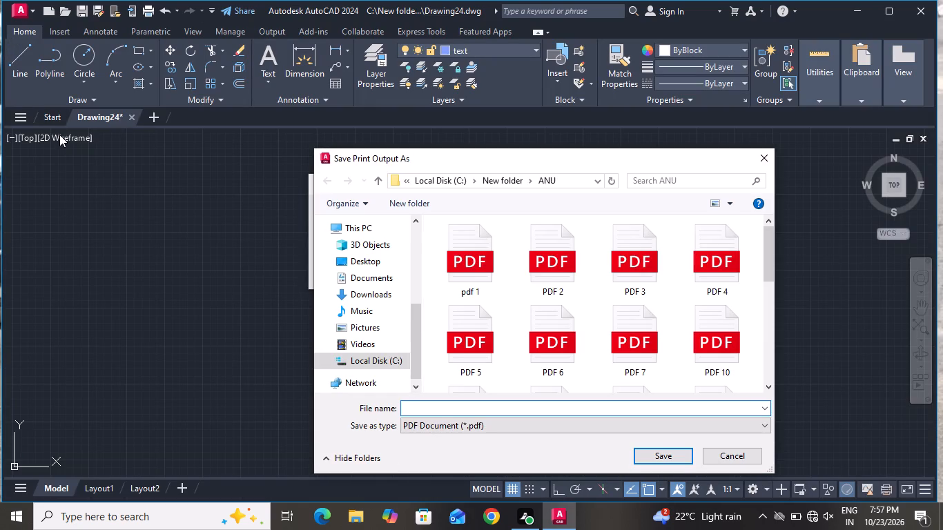
pyautogui.write('PDF')
pyautogui.press('space')
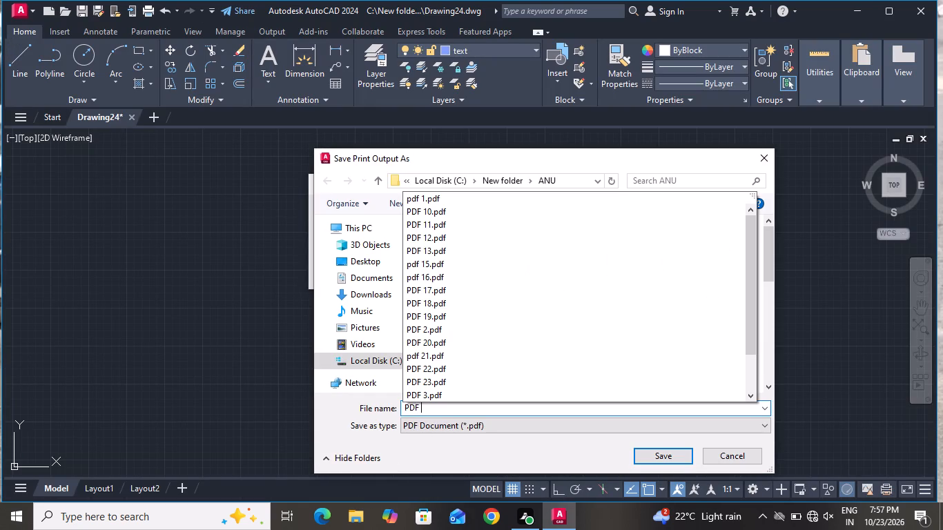
pyautogui.write('24')
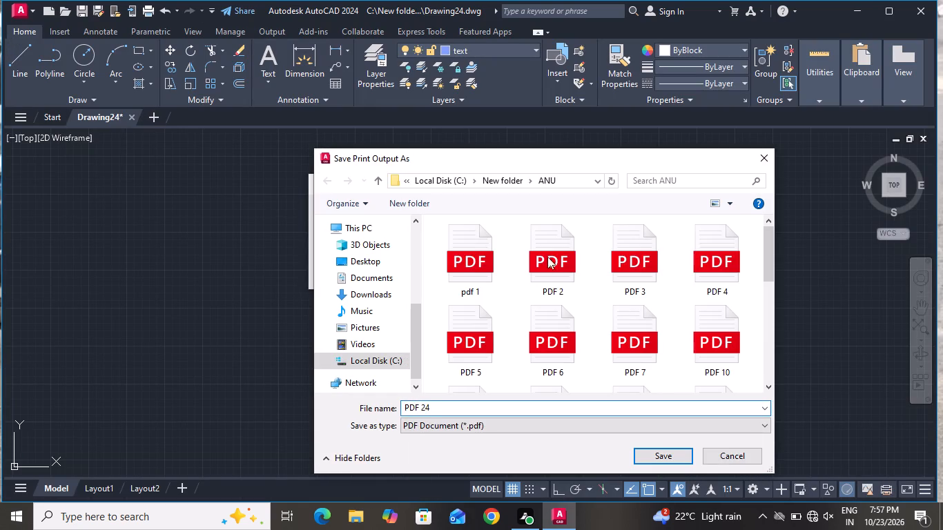
pyautogui.click(656, 460)
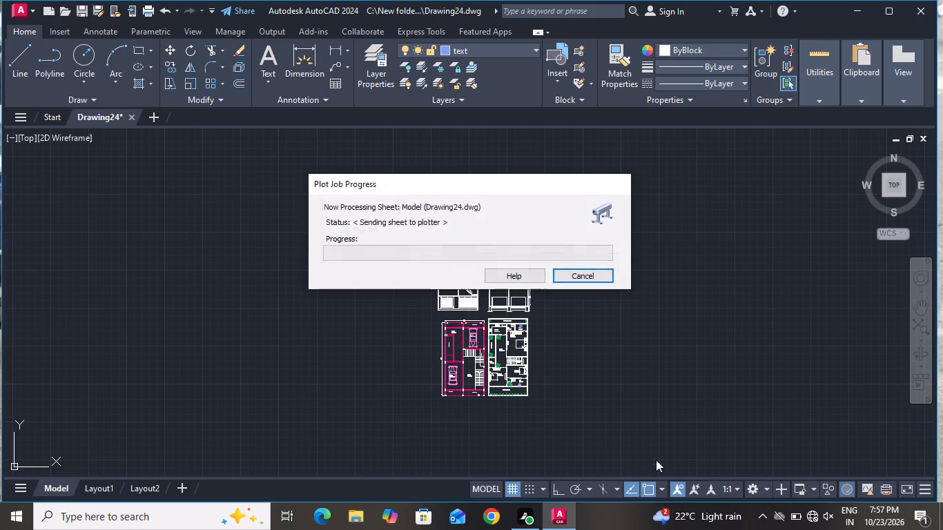